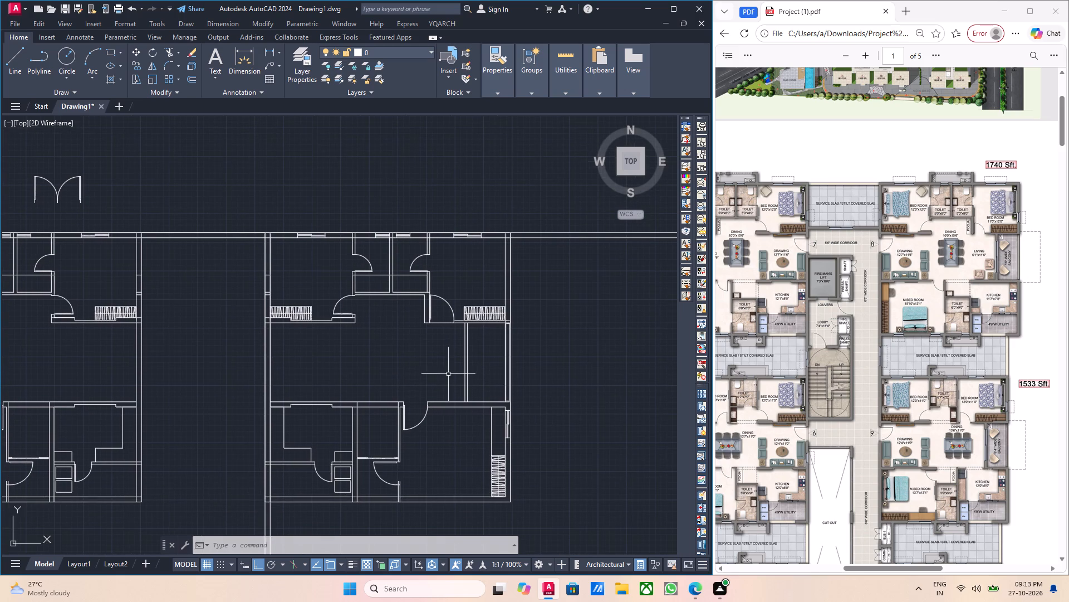
Mirror the wardrobe and its front line in the right flat's lower bedroom about the toilet partition's vertical line, erasing the originals.
middle_drag(425, 392, 406, 319)
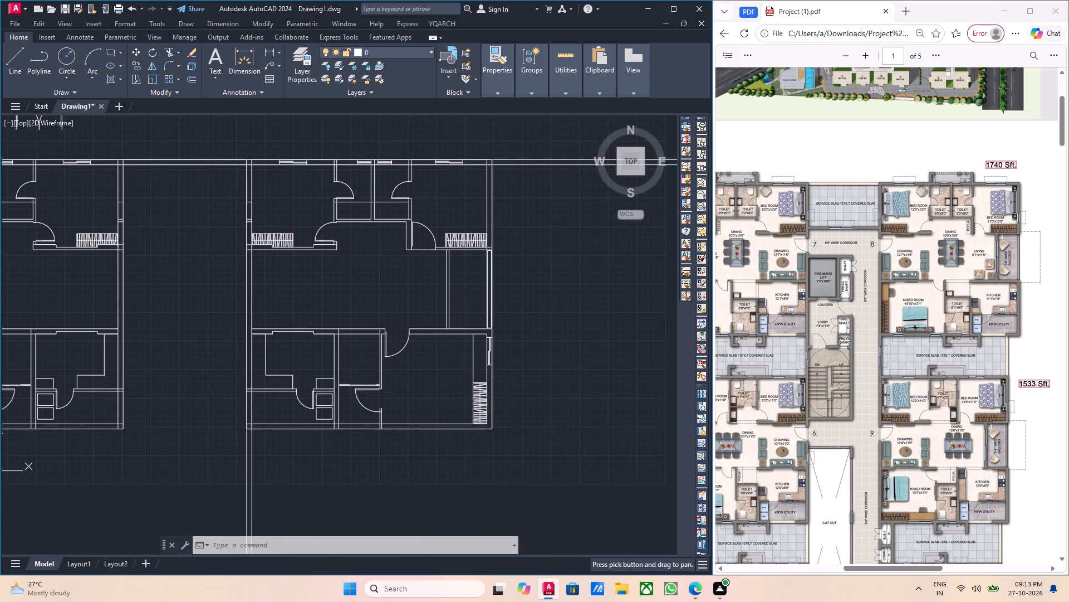
scroll(309, 387, up, 1)
middle_drag(322, 407, 369, 425)
scroll(341, 425, up, 1)
scroll(347, 409, down, 2)
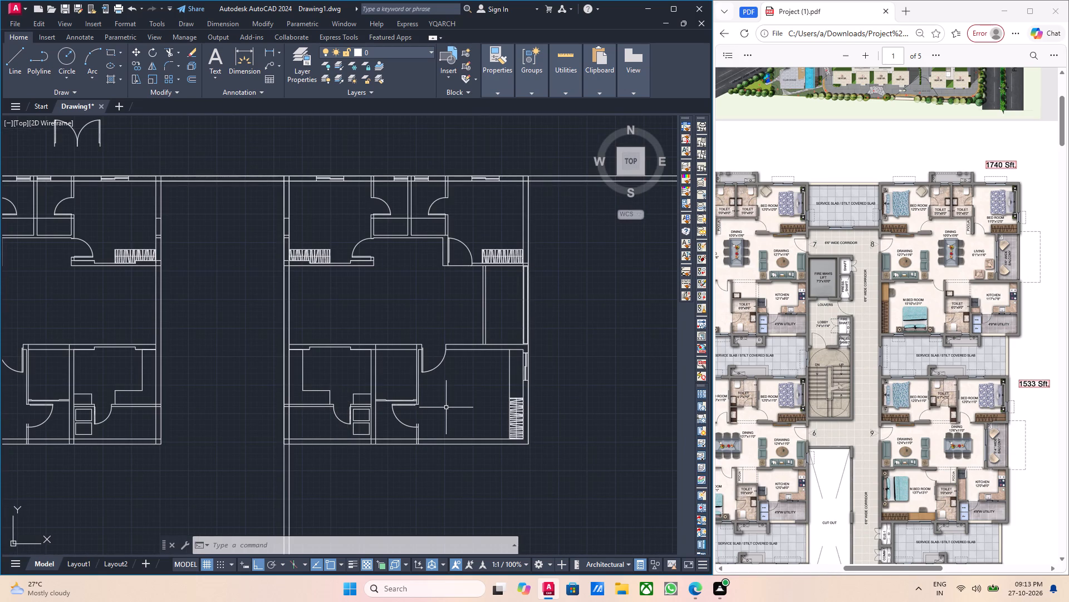
scroll(521, 411, up, 2)
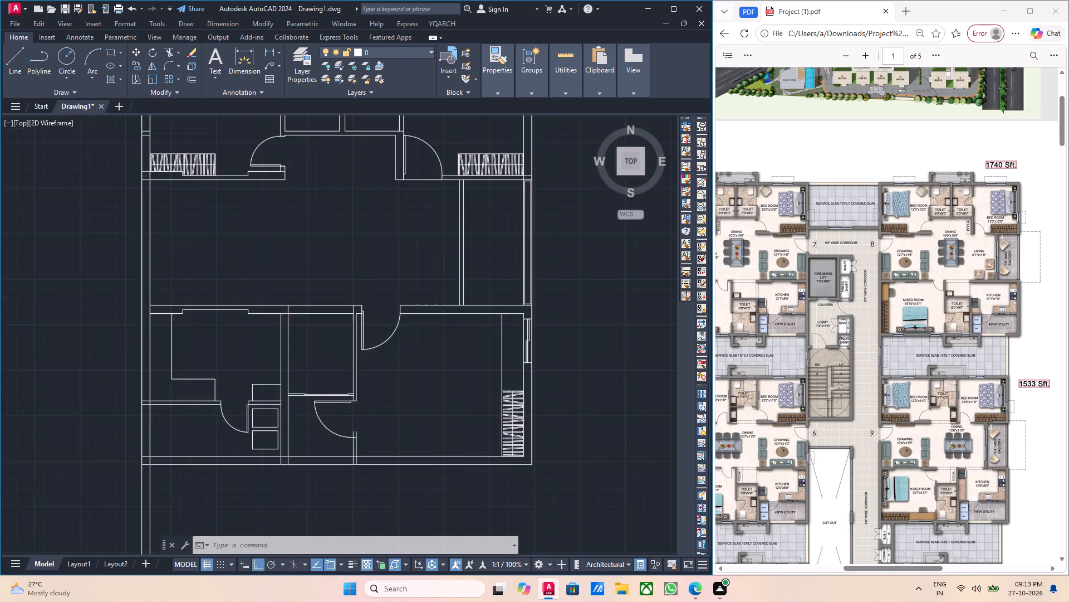
click(516, 412)
drag(494, 363, 491, 356)
click(484, 352)
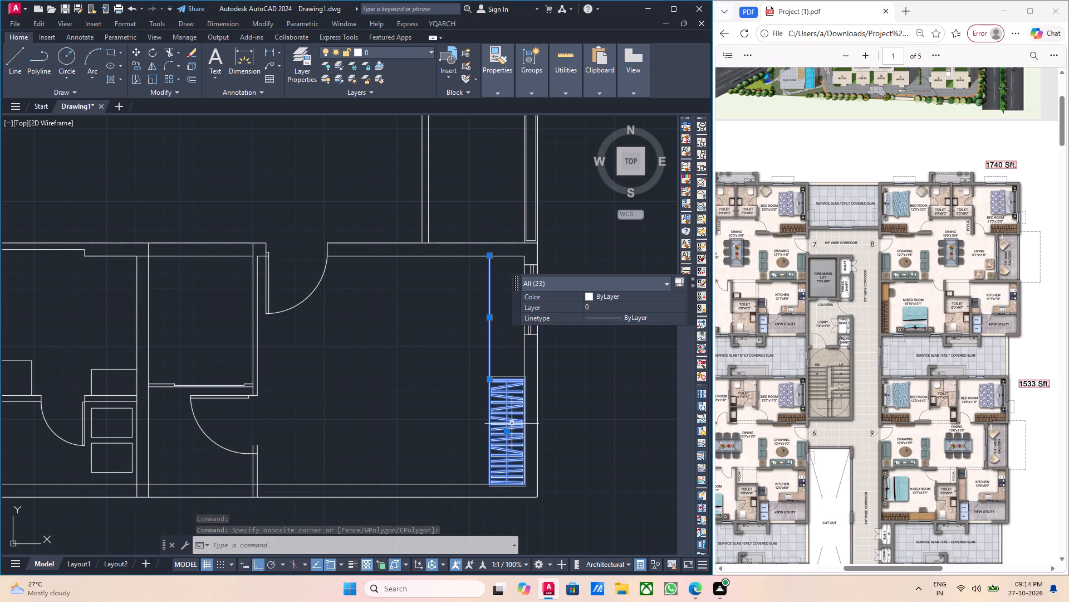
scroll(512, 435, down, 1)
middle_drag(459, 457, 506, 464)
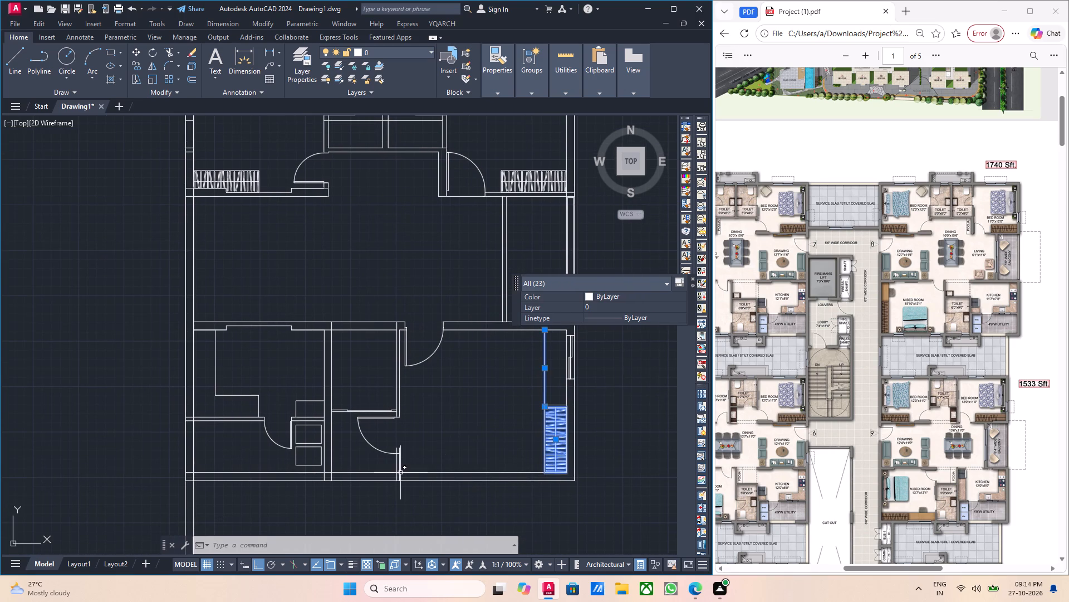
key(m)
key(i)
key(Return)
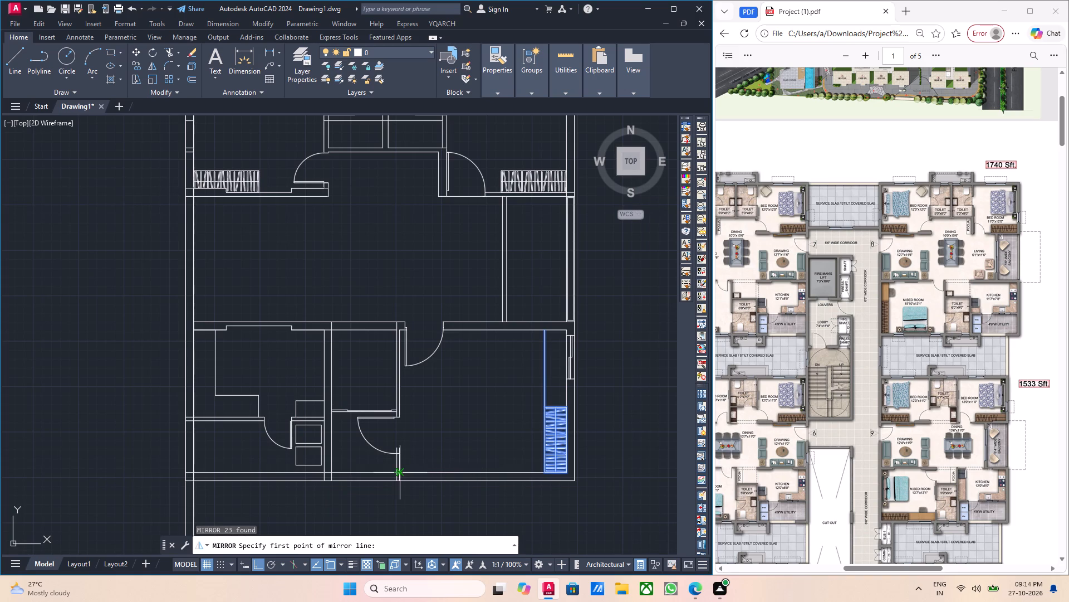
scroll(396, 475, up, 2)
click(398, 471)
scroll(430, 376, down, 1)
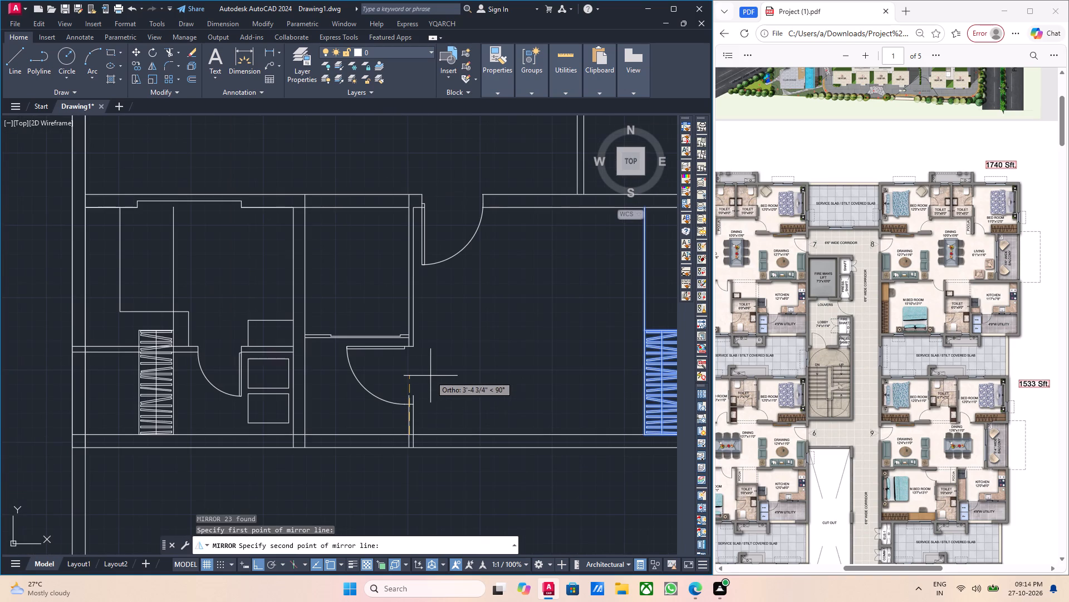
click(470, 351)
scroll(512, 394, down, 1)
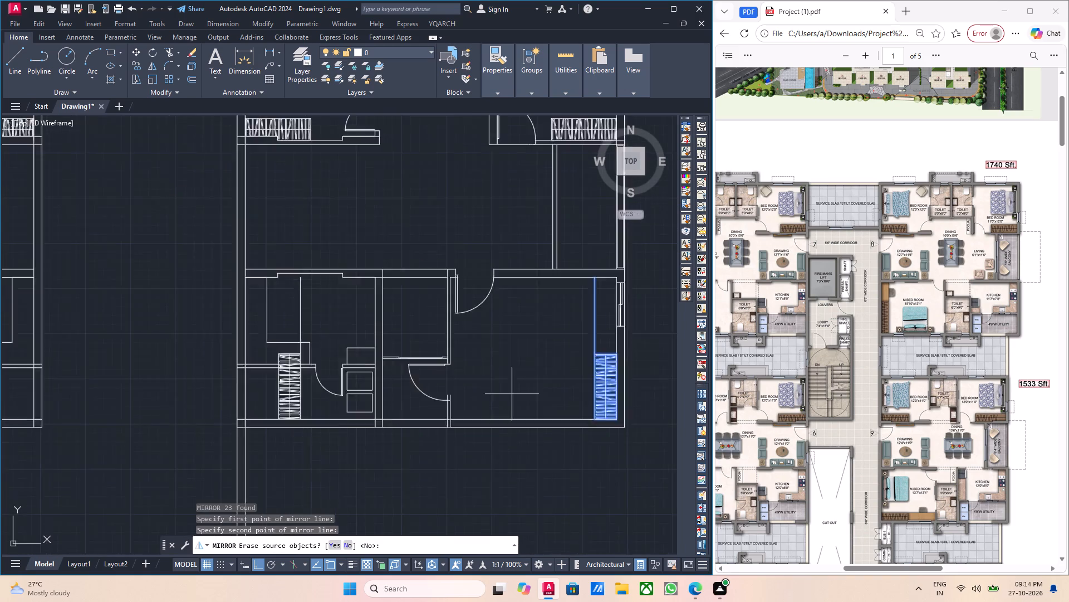
scroll(512, 394, down, 1)
middle_drag(434, 400, 483, 446)
click(460, 410)
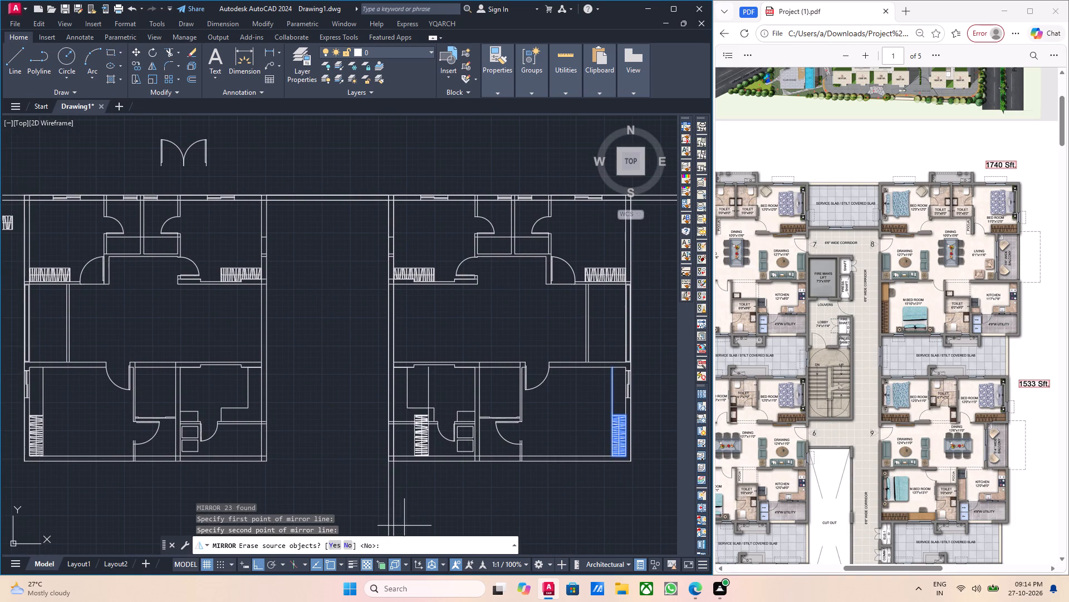
click(332, 541)
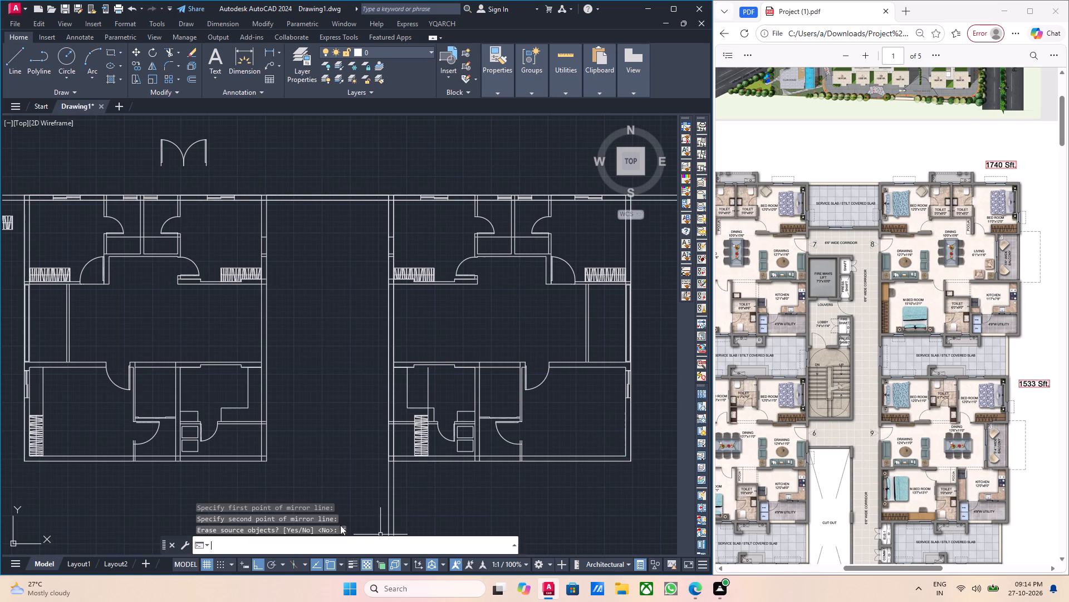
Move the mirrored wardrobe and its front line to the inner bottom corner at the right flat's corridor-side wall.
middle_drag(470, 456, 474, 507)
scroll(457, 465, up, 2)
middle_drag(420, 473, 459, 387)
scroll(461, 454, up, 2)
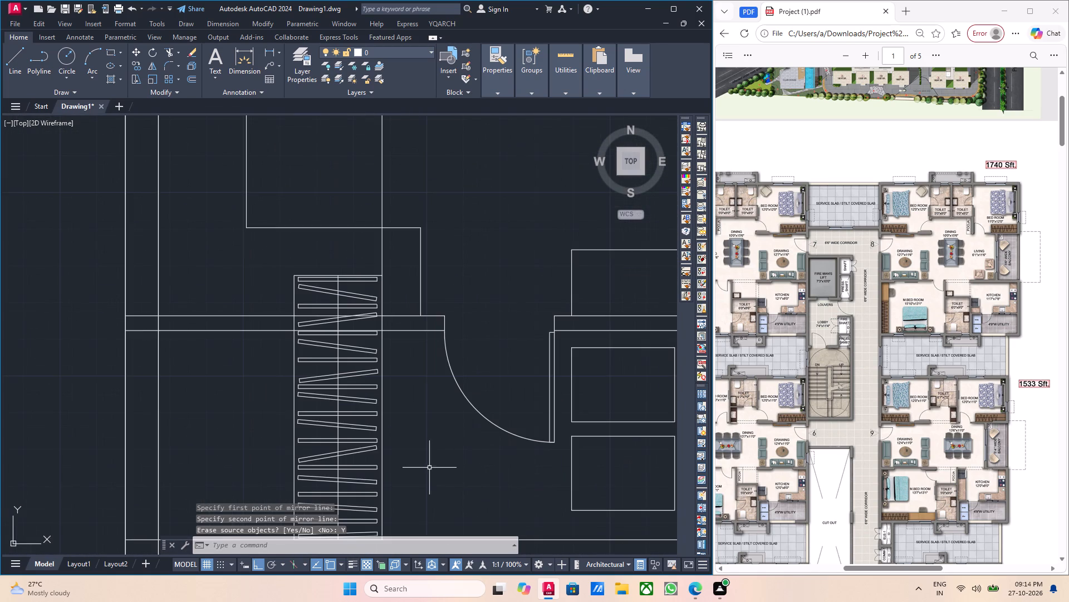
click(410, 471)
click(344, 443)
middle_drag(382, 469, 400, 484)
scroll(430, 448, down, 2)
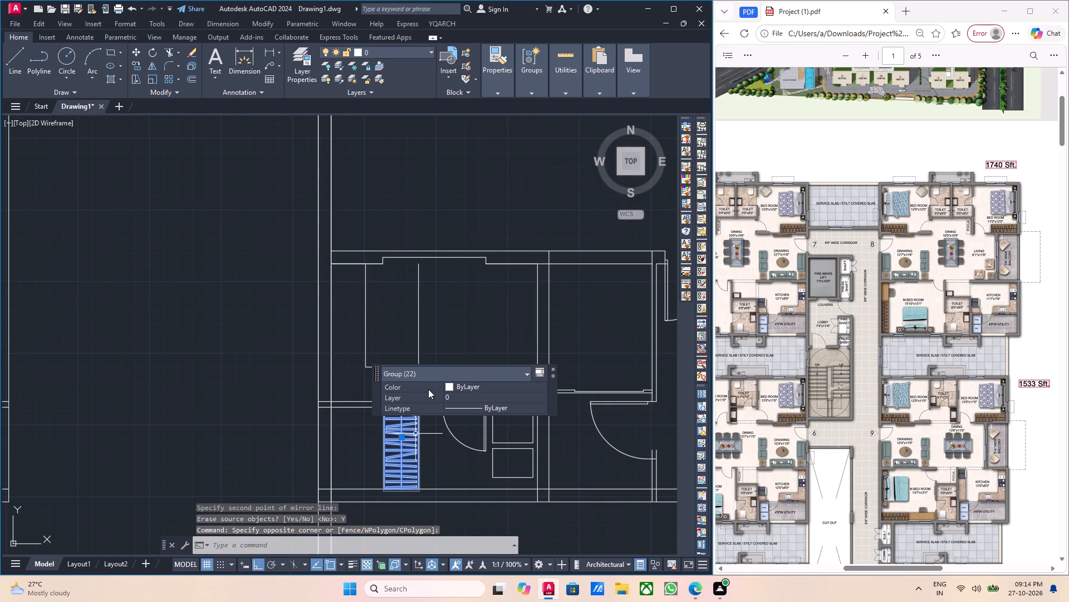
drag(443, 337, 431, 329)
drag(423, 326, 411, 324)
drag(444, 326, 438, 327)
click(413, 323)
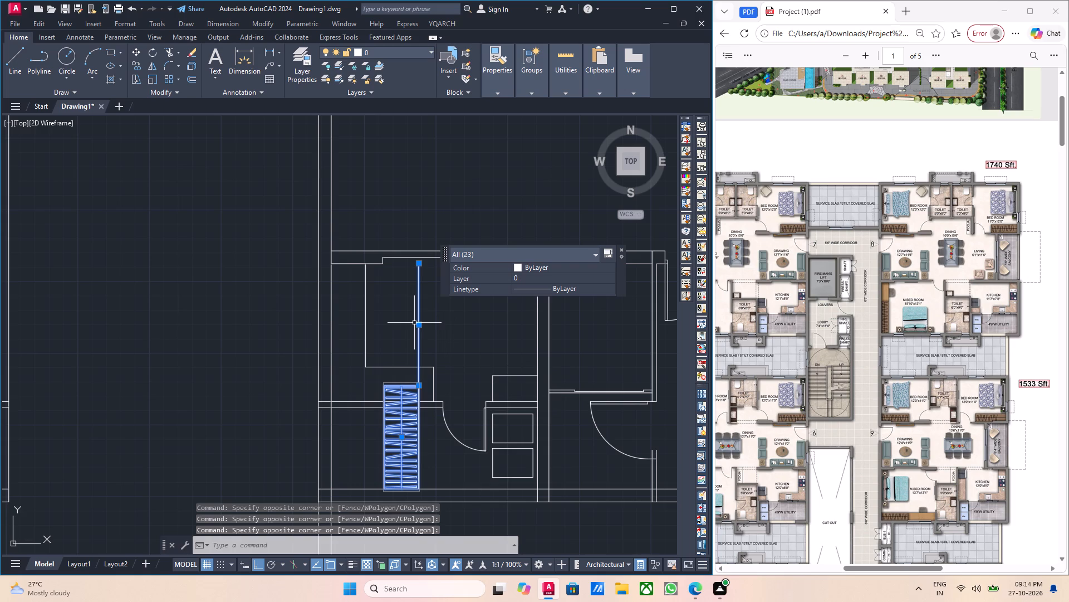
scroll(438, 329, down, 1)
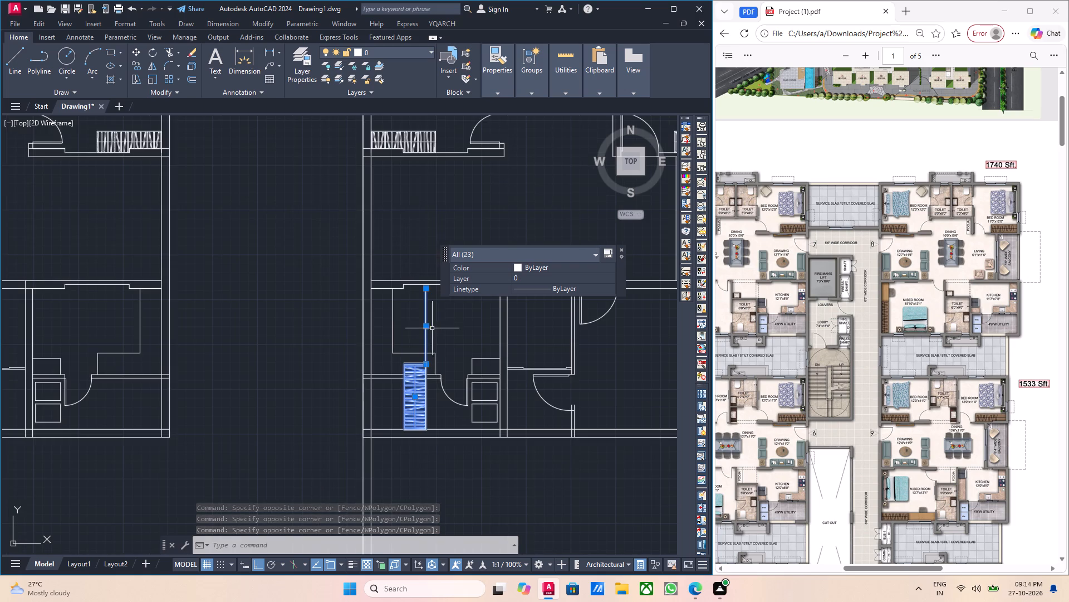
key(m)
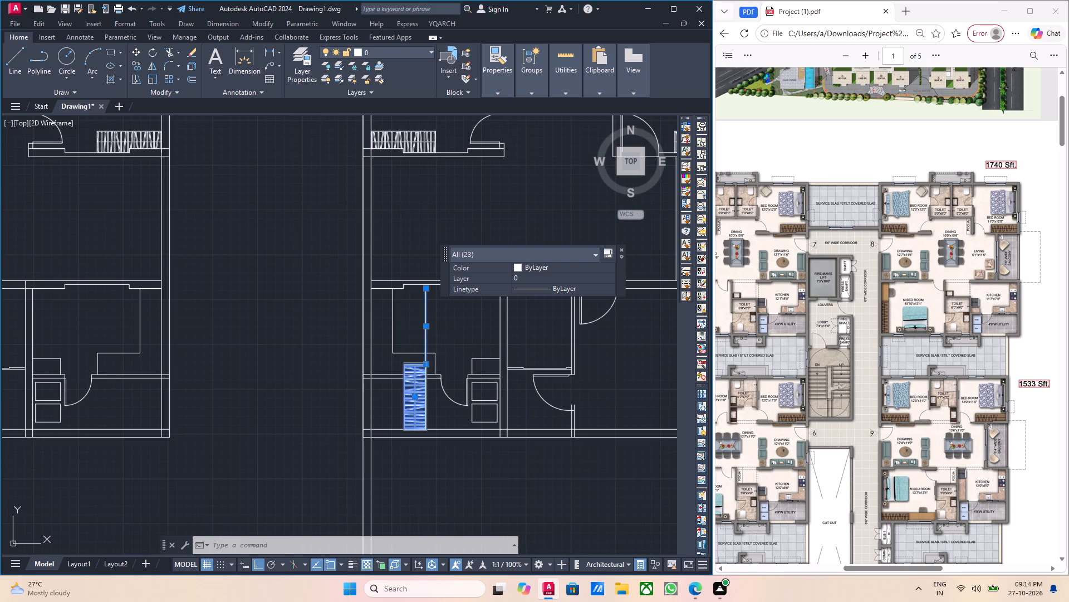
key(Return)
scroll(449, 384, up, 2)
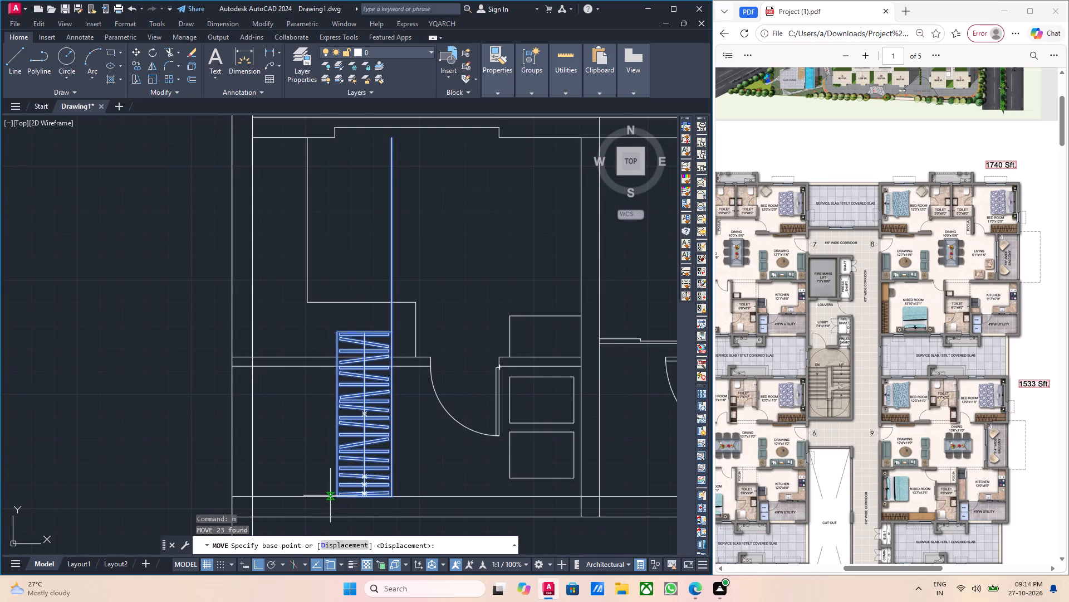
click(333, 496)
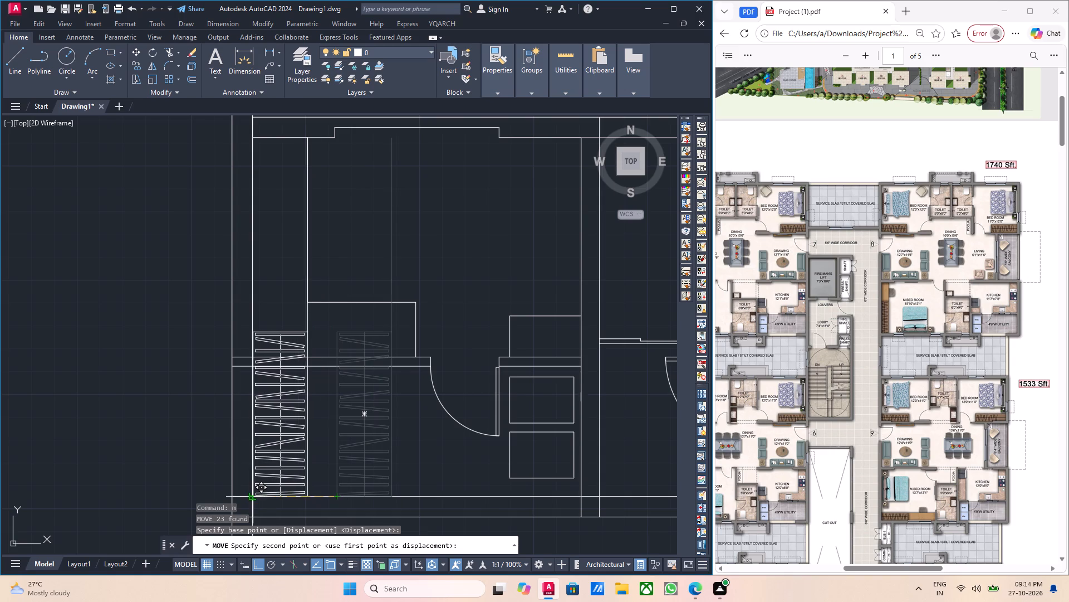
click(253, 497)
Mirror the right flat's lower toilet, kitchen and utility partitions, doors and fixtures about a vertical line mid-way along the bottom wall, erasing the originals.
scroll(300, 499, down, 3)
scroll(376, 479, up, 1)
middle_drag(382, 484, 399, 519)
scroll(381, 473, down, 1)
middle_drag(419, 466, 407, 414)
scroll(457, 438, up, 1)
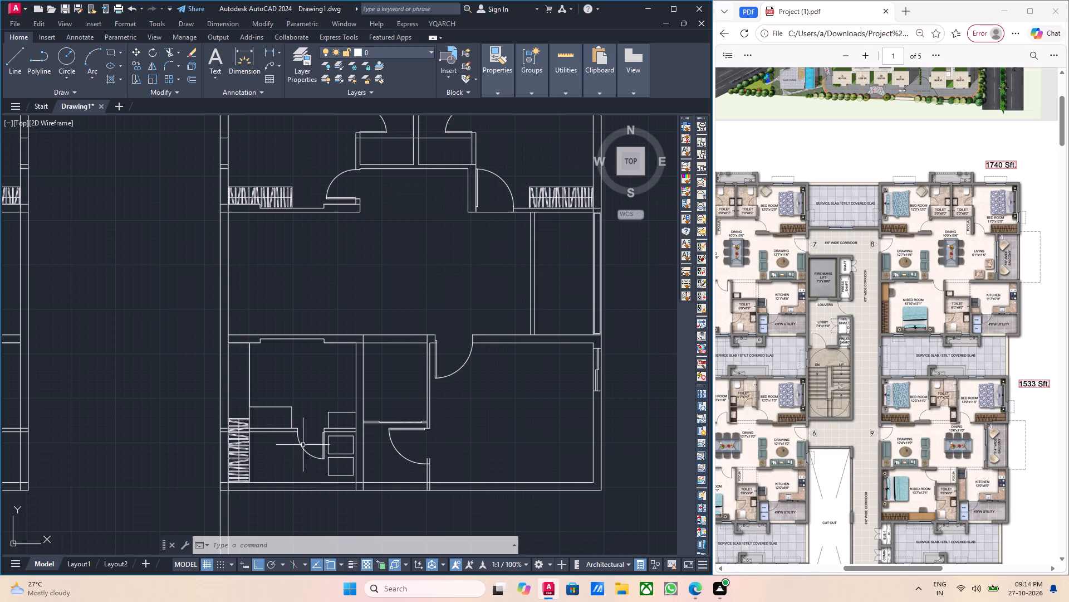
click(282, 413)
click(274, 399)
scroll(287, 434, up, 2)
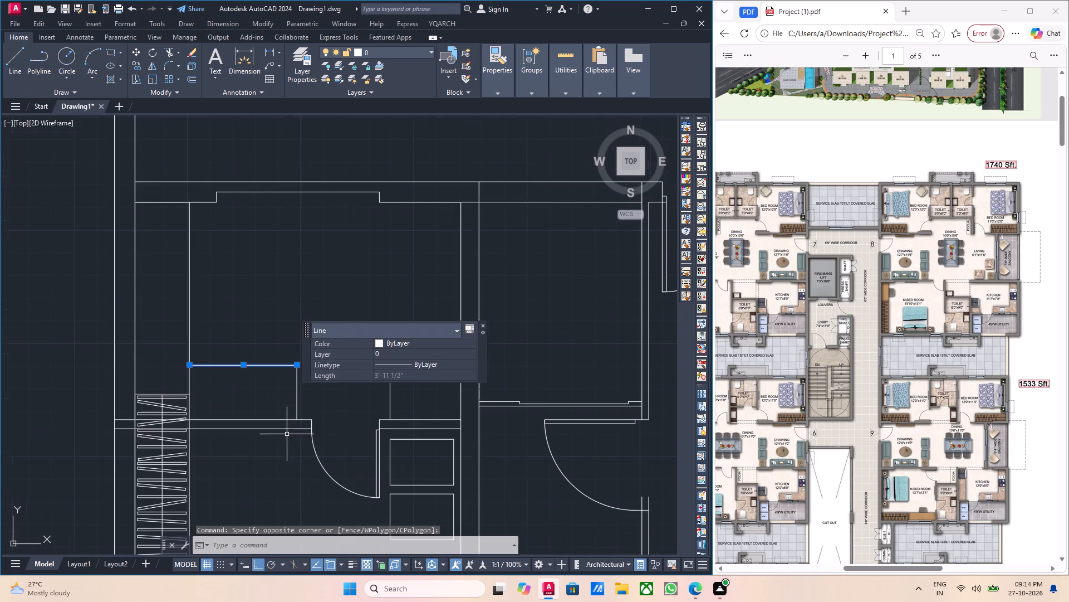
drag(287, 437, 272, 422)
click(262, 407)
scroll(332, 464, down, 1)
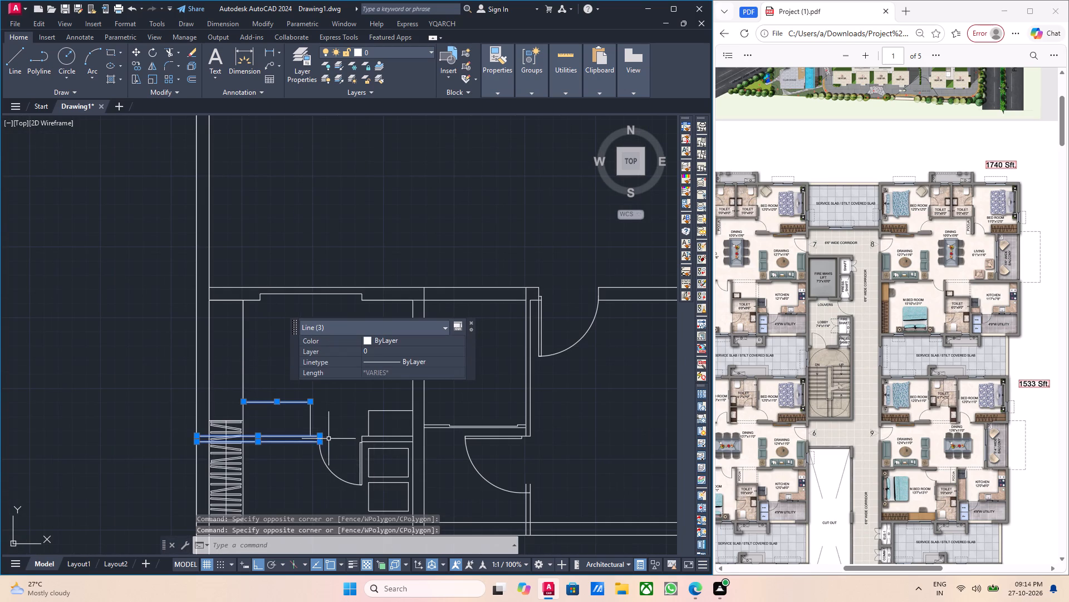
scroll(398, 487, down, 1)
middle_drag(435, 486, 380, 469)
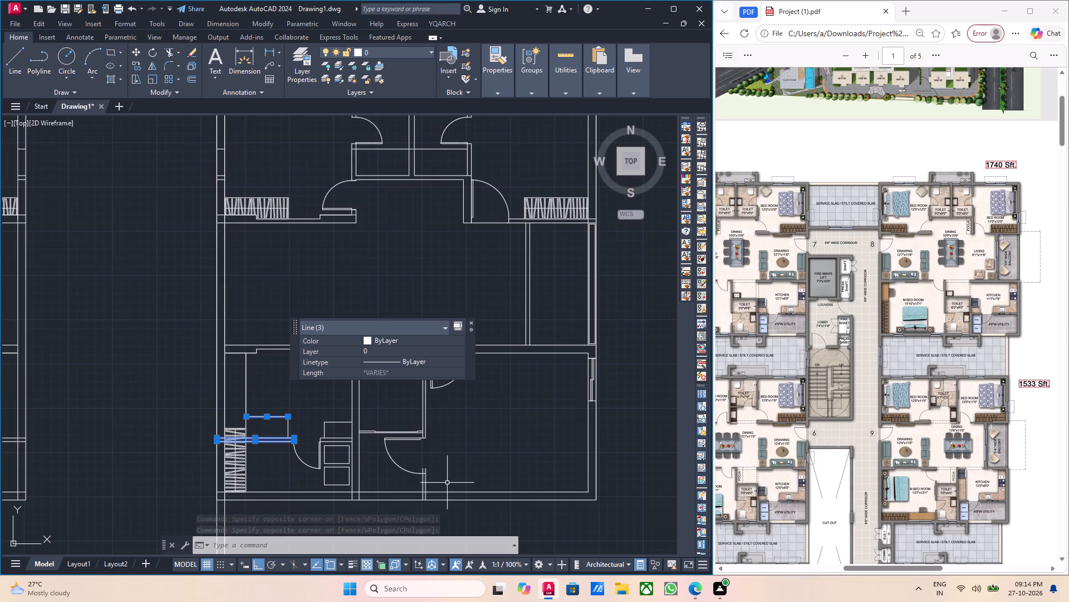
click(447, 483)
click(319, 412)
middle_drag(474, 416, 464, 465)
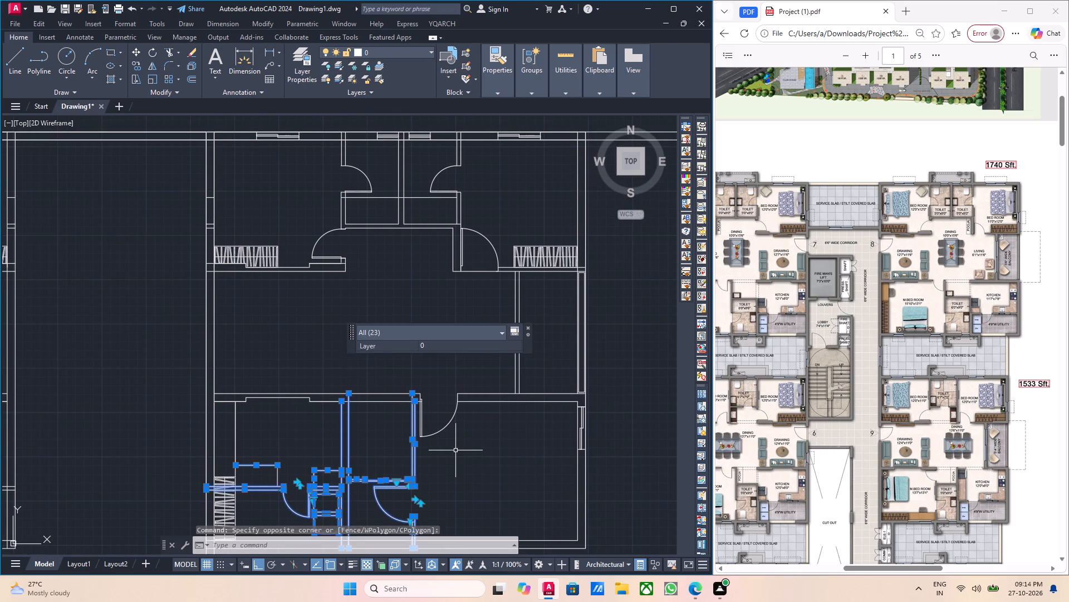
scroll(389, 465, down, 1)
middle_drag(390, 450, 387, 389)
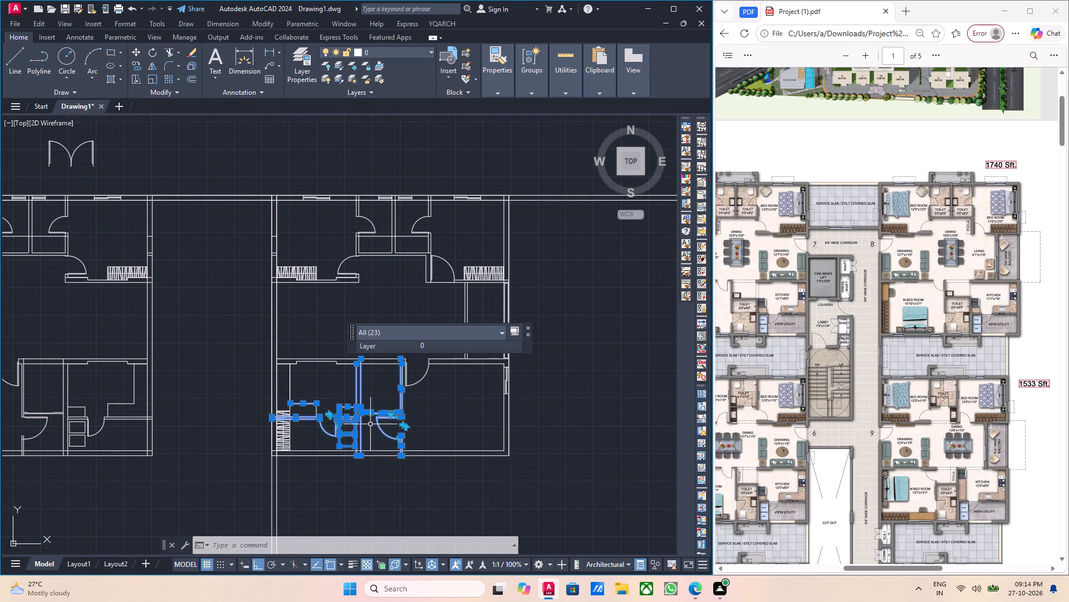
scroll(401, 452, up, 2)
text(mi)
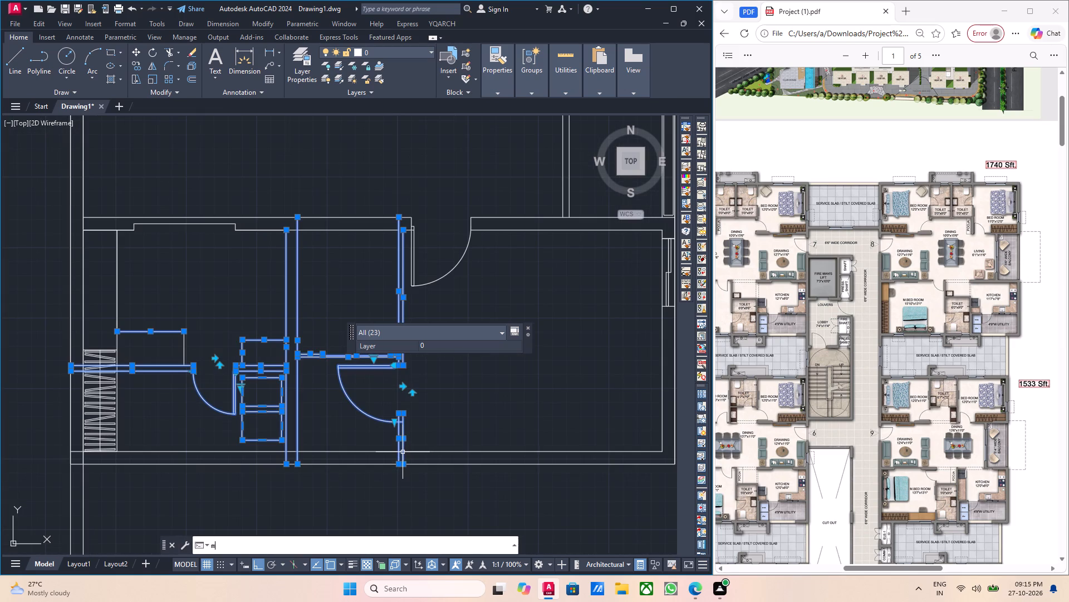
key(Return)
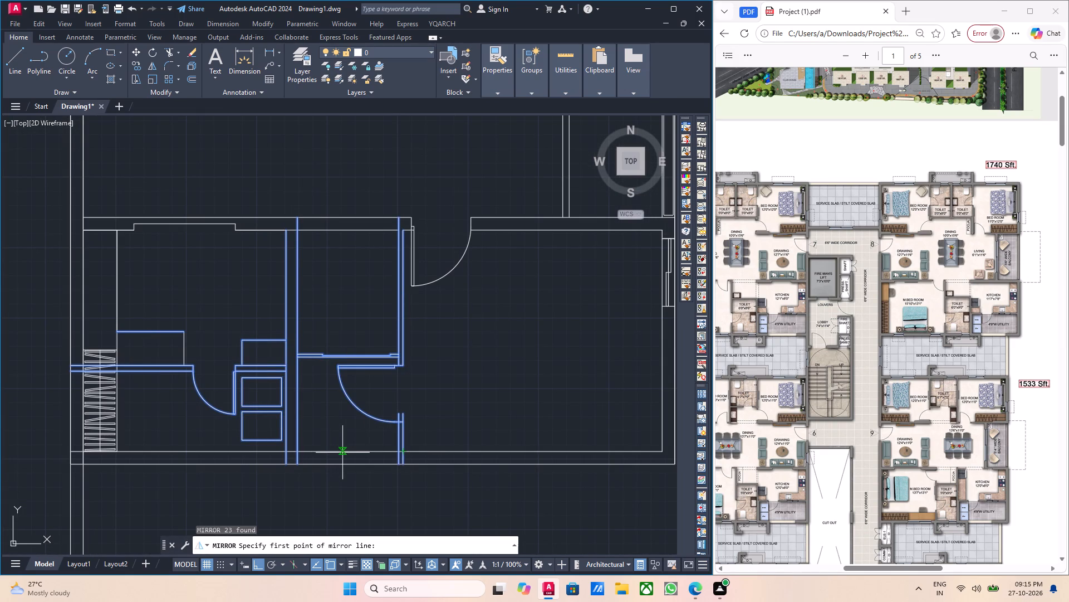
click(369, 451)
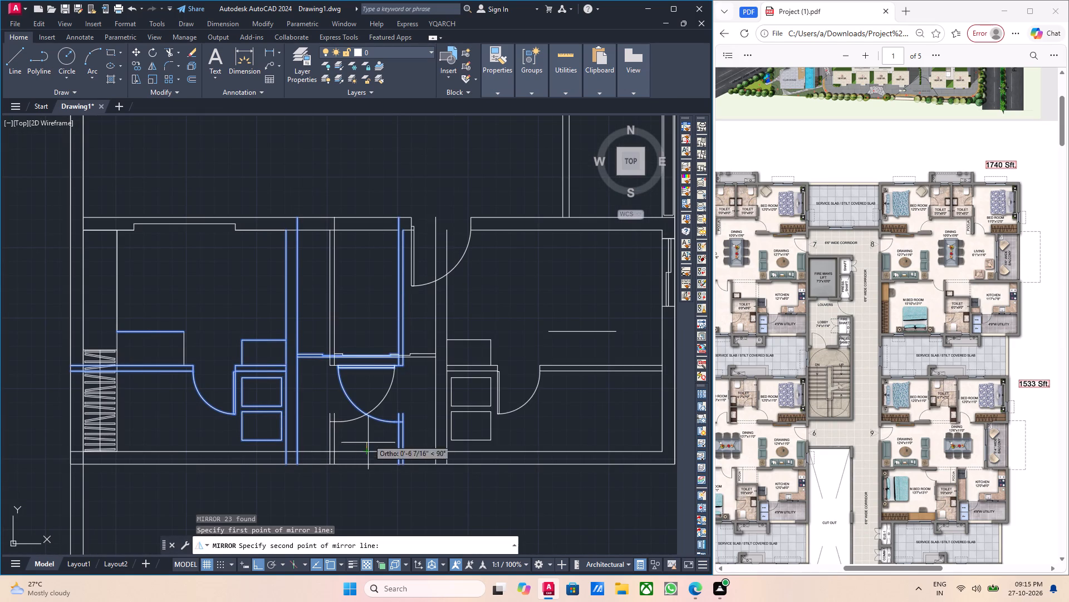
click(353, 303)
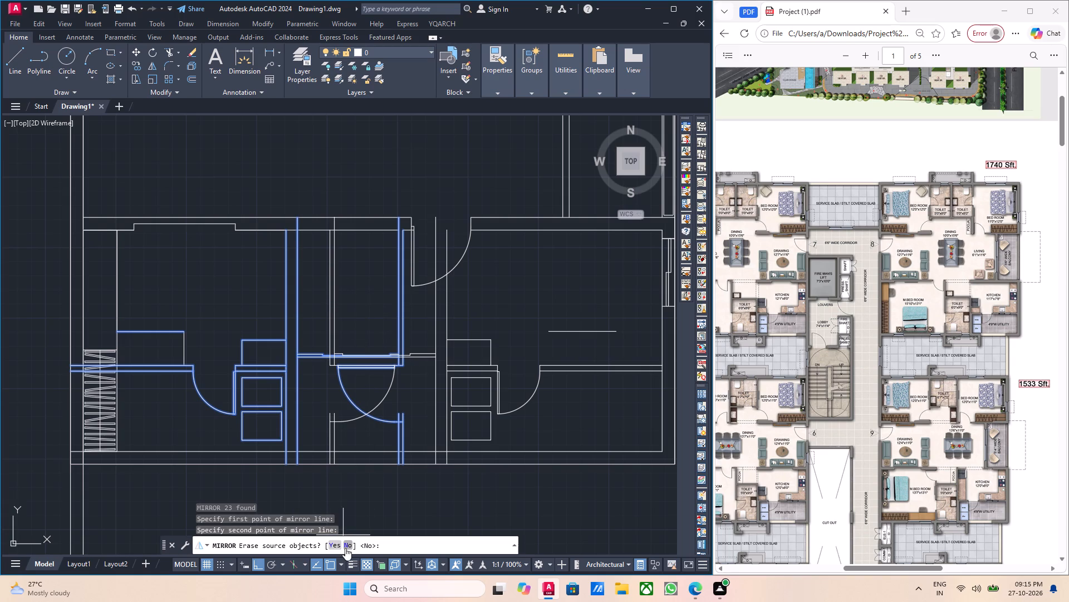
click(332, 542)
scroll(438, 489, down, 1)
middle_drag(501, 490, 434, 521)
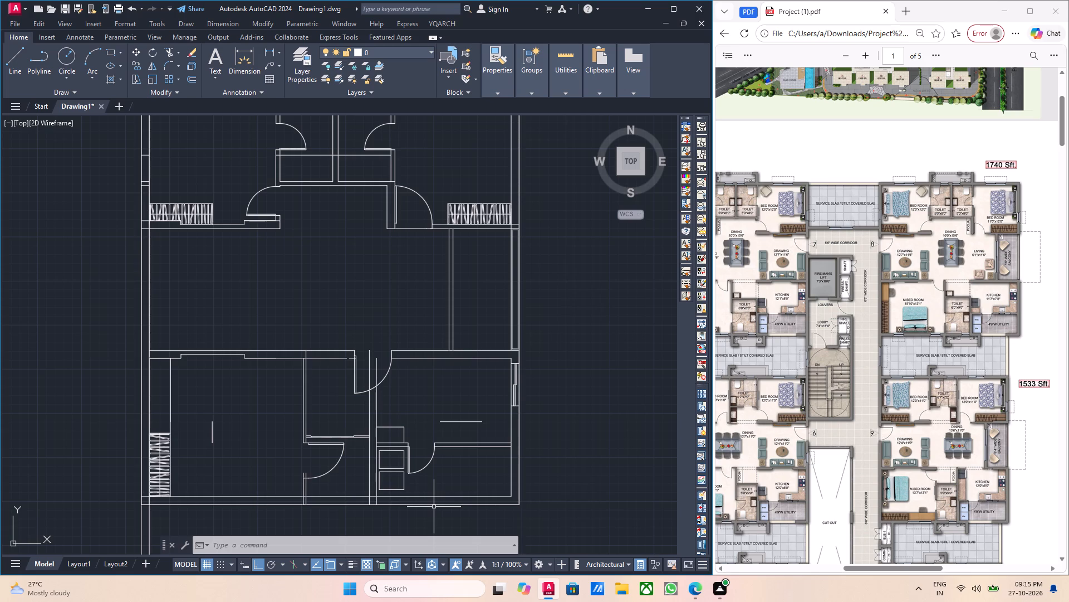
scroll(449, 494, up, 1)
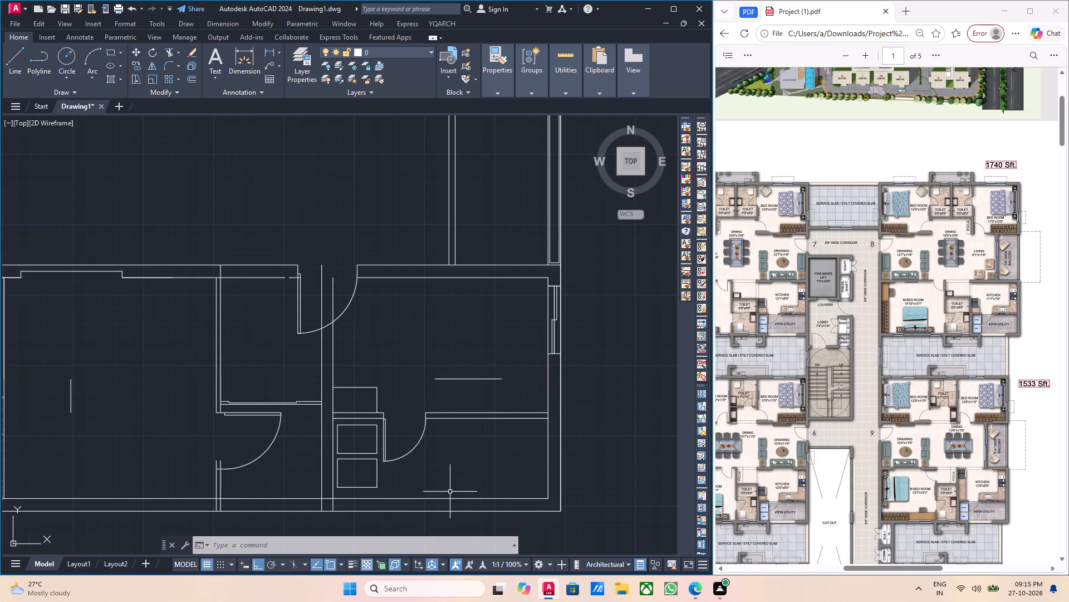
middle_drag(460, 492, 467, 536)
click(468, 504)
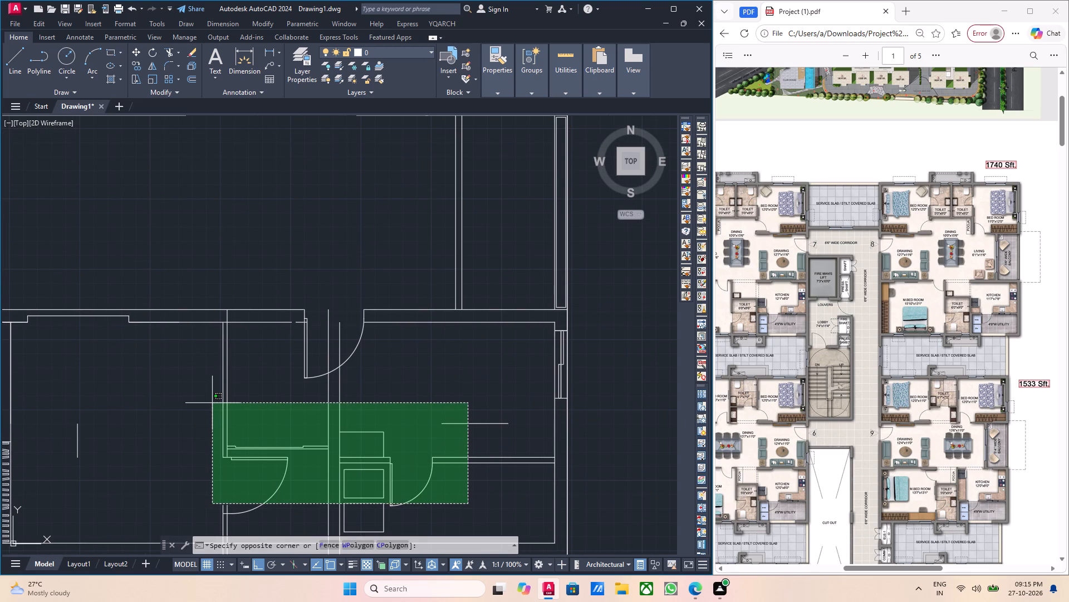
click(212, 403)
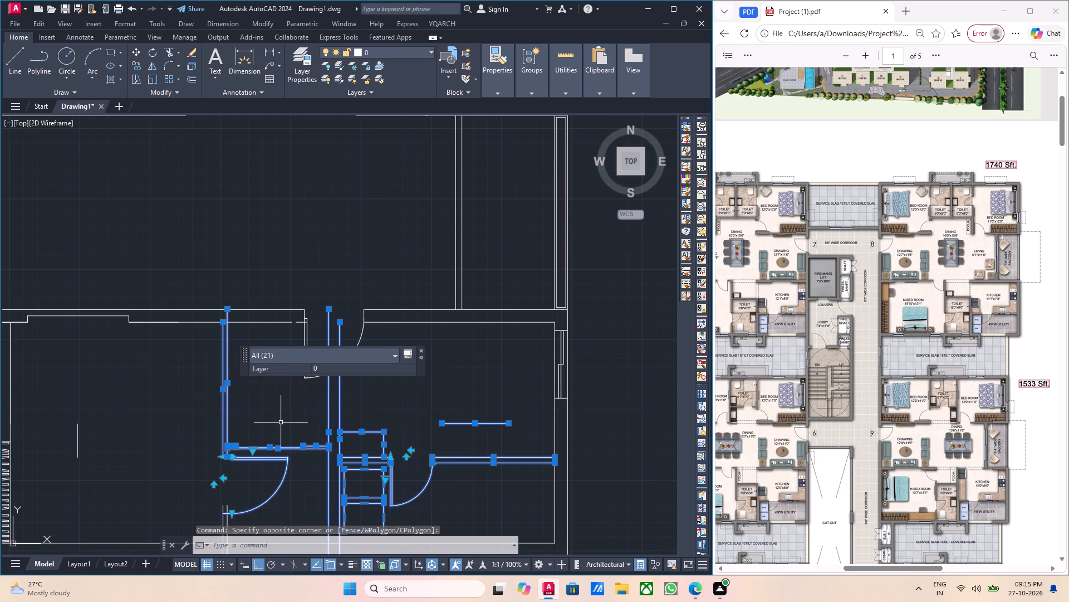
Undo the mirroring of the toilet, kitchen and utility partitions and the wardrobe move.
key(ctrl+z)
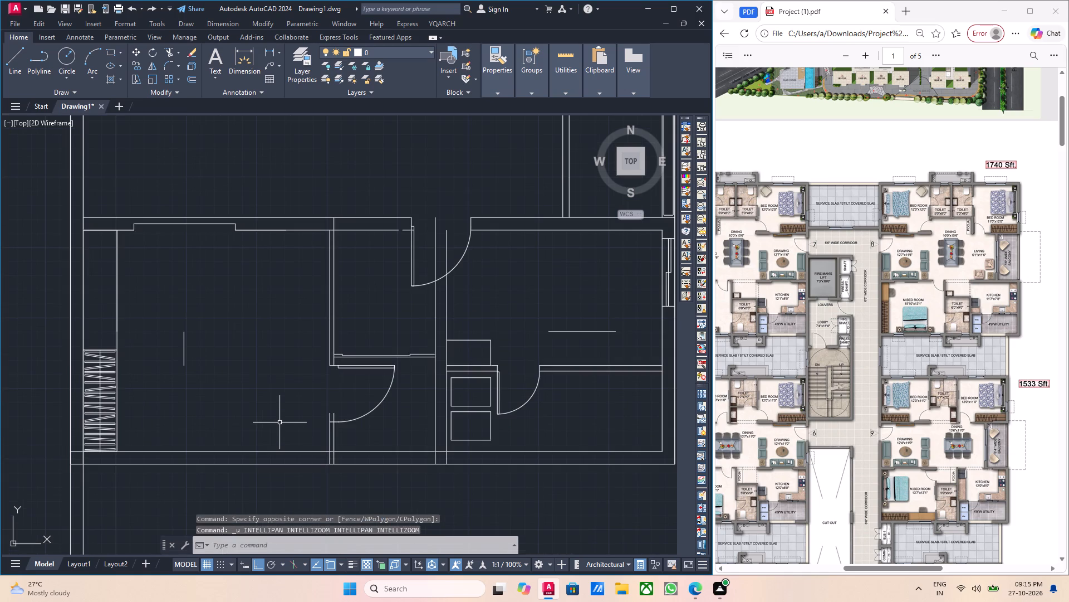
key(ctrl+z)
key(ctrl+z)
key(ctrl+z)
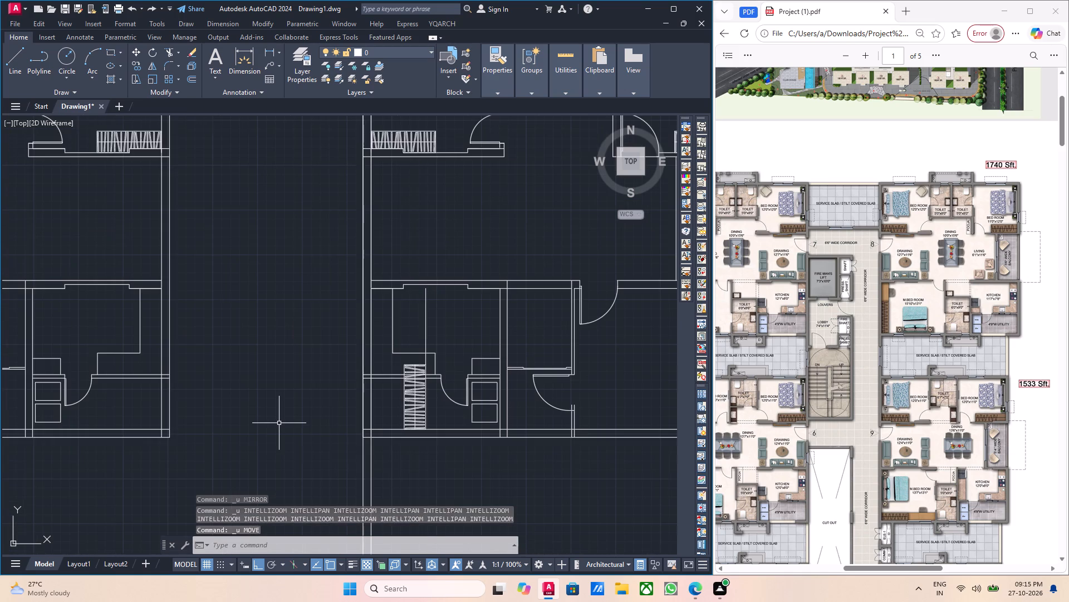
Undo the right flat's wardrobe move and its mirroring about the toilet partition.
key(ctrl+z)
key(ctrl+z)
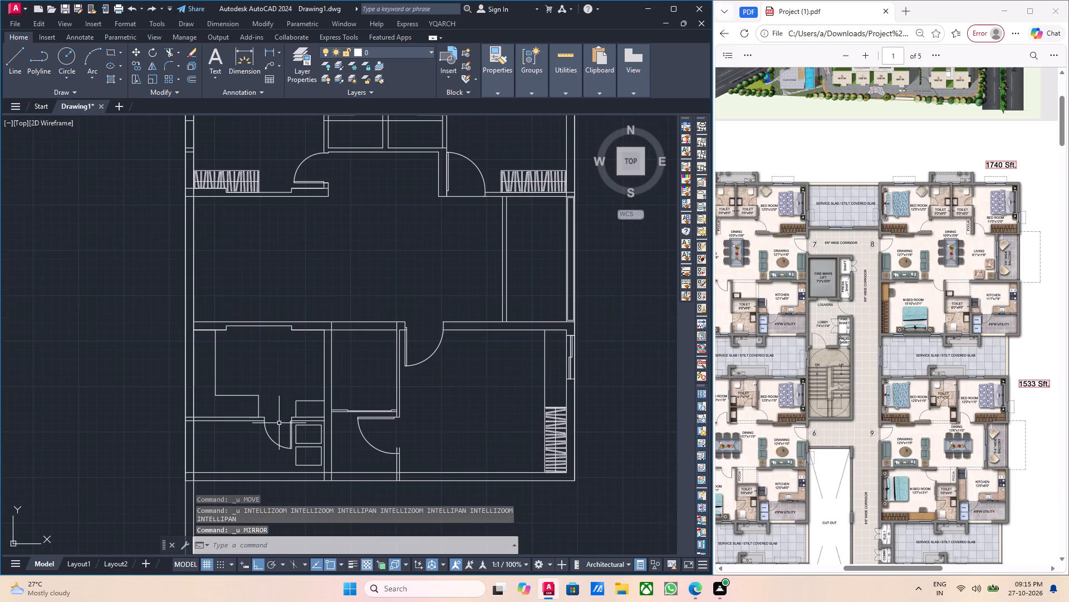
Group the wardrobe in the right flat's lower bedroom with its vertical front line.
scroll(555, 444, up, 3)
click(597, 460)
click(566, 437)
middle_drag(578, 457, 570, 540)
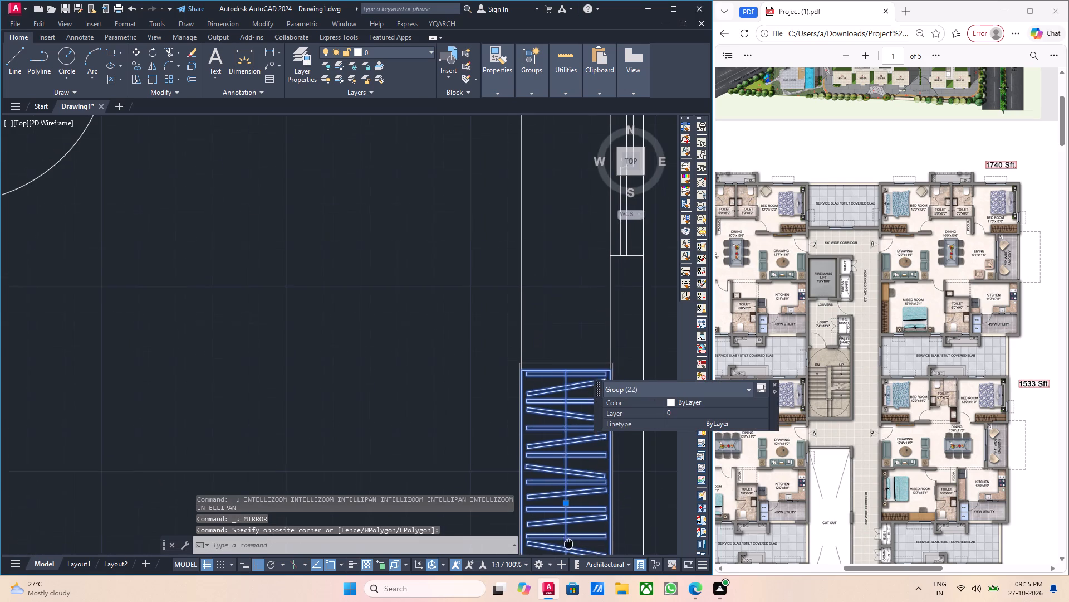
middle_drag(570, 540, 570, 534)
drag(550, 331, 518, 313)
click(494, 308)
scroll(523, 331, down, 3)
middle_drag(527, 351, 471, 383)
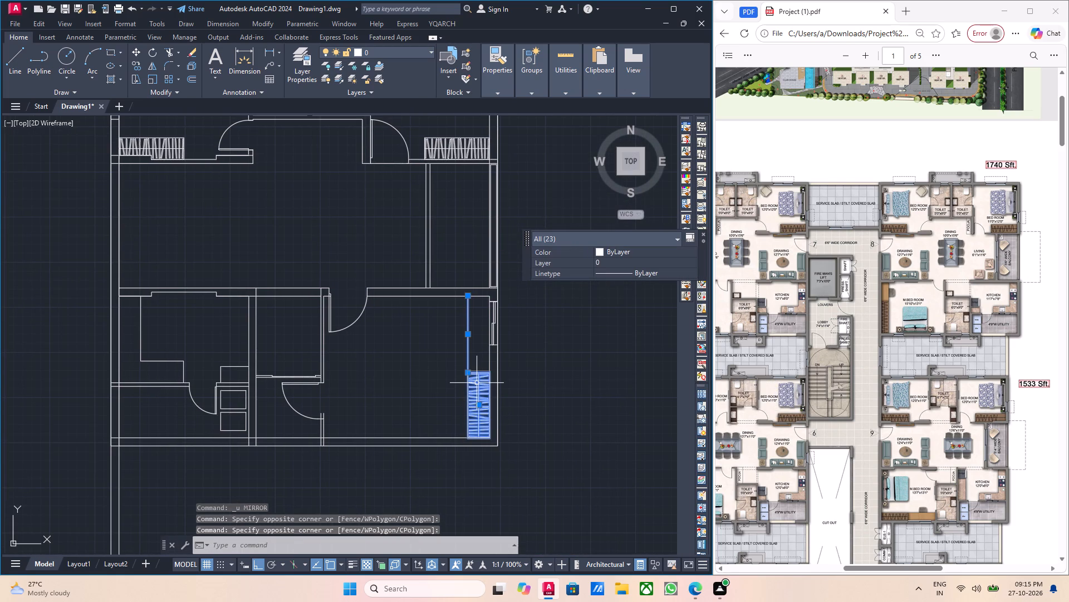
key(g)
key(Return)
Move the grouped wardrobe and front line horizontally into the clear space beyond the right flat's outer wall.
click(478, 408)
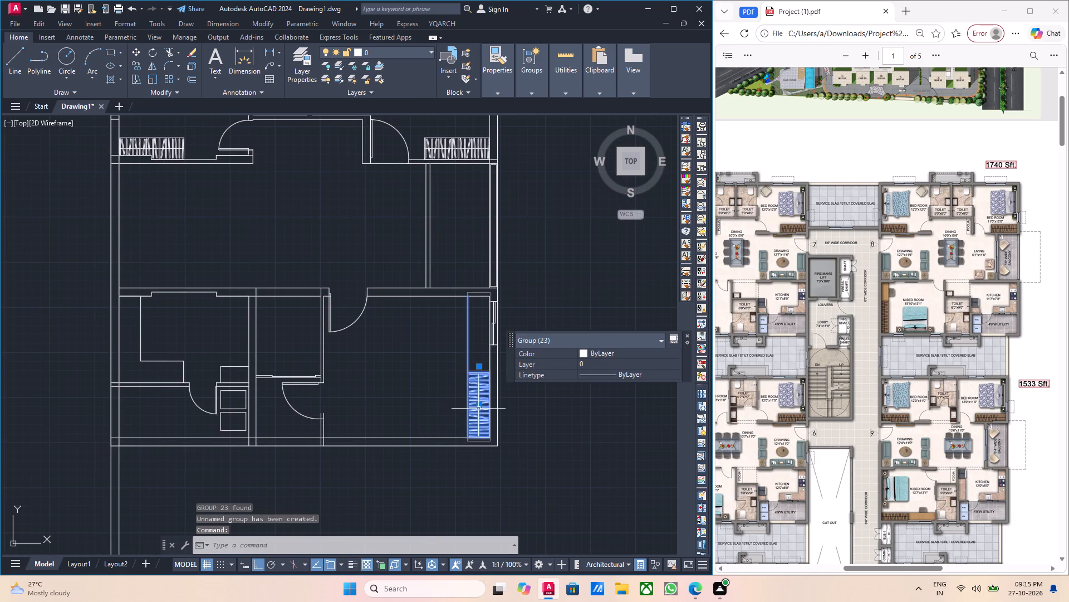
key(m)
key(Return)
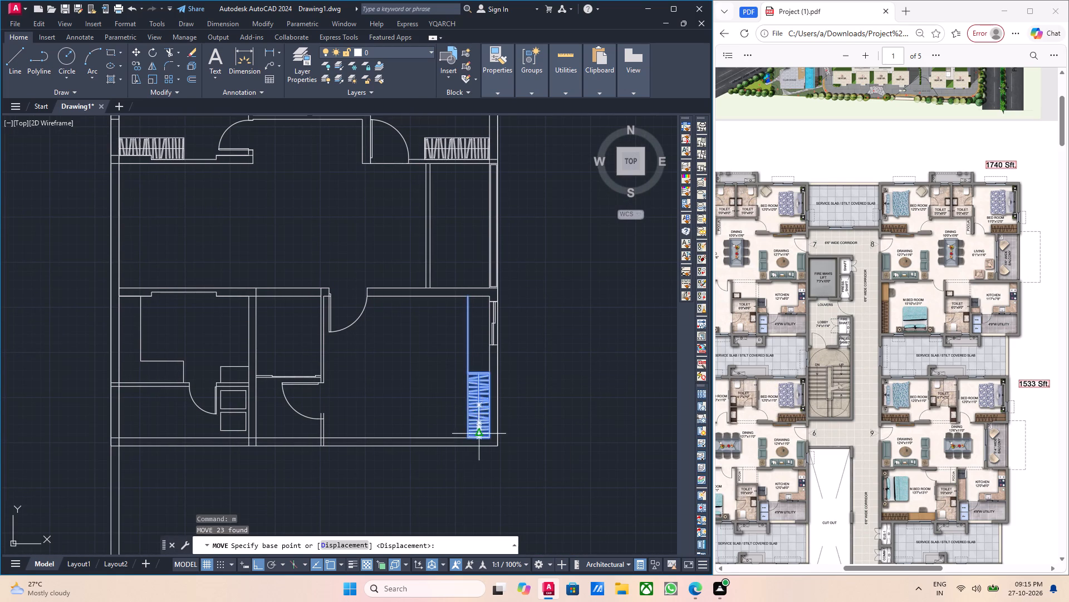
scroll(487, 436, up, 2)
click(493, 443)
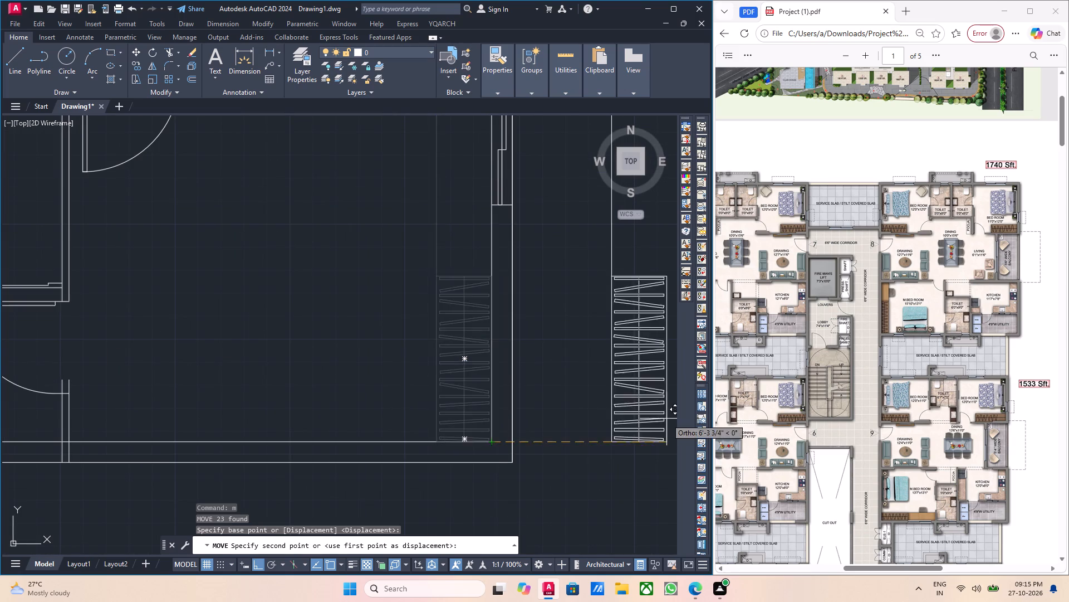
scroll(666, 419, down, 2)
middle_drag(656, 431, 583, 463)
click(614, 446)
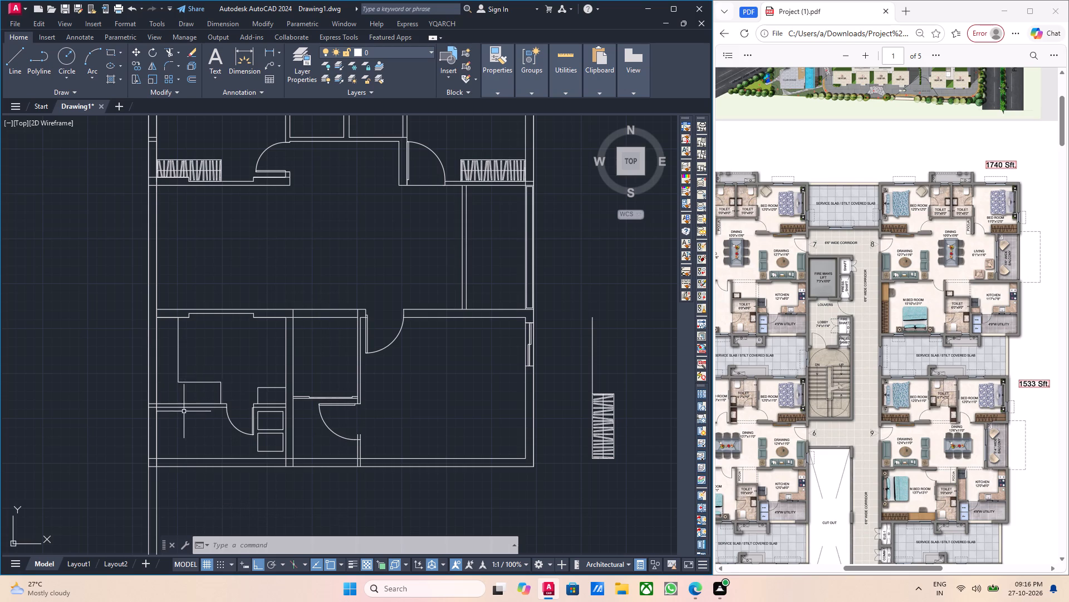
Mirror the right flat's lower toilet, kitchen and utility partitions, doors and fixtures about a vertical line mid-way along the bottom wall, erasing the originals.
scroll(183, 411, up, 2)
scroll(189, 421, down, 2)
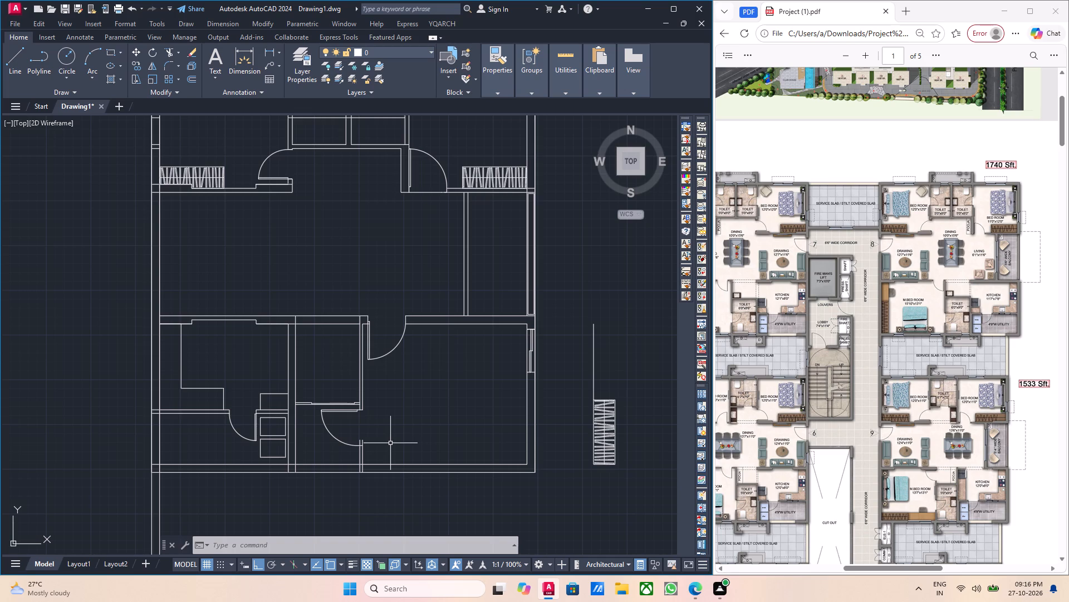
click(407, 356)
click(377, 346)
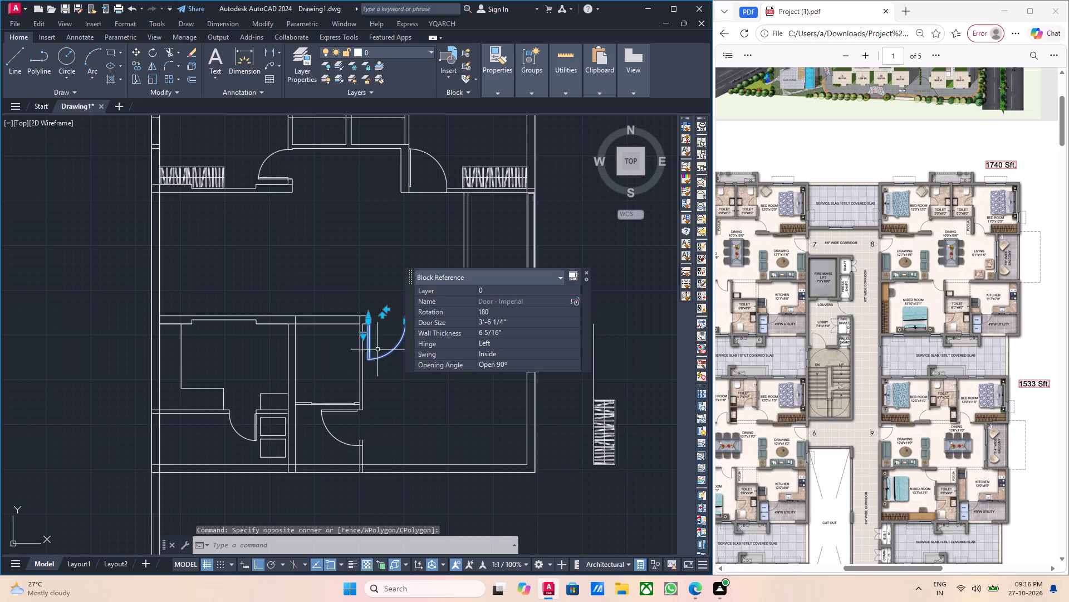
click(380, 450)
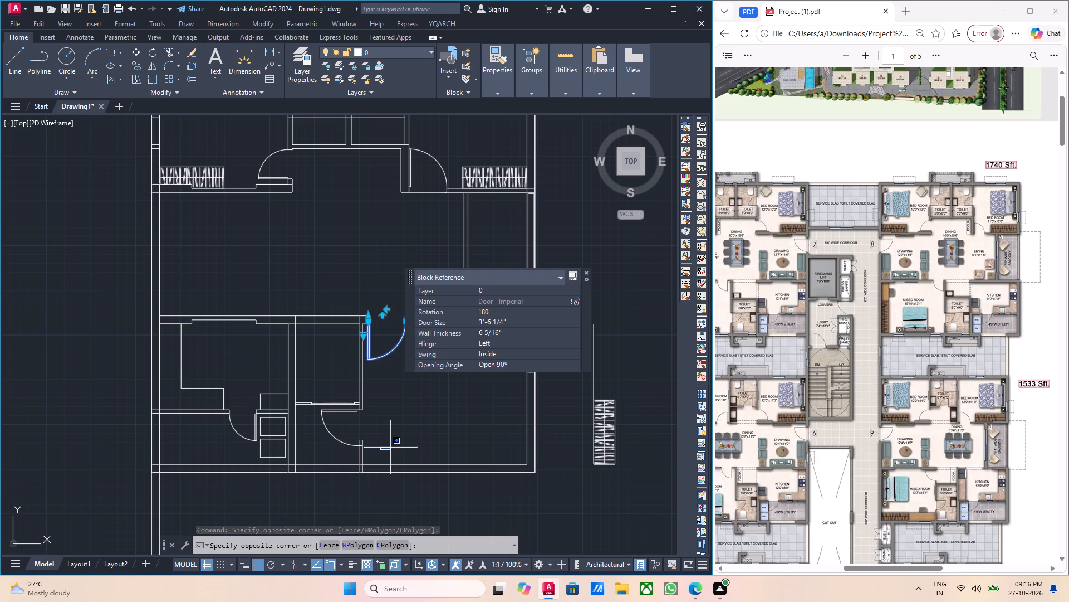
click(179, 306)
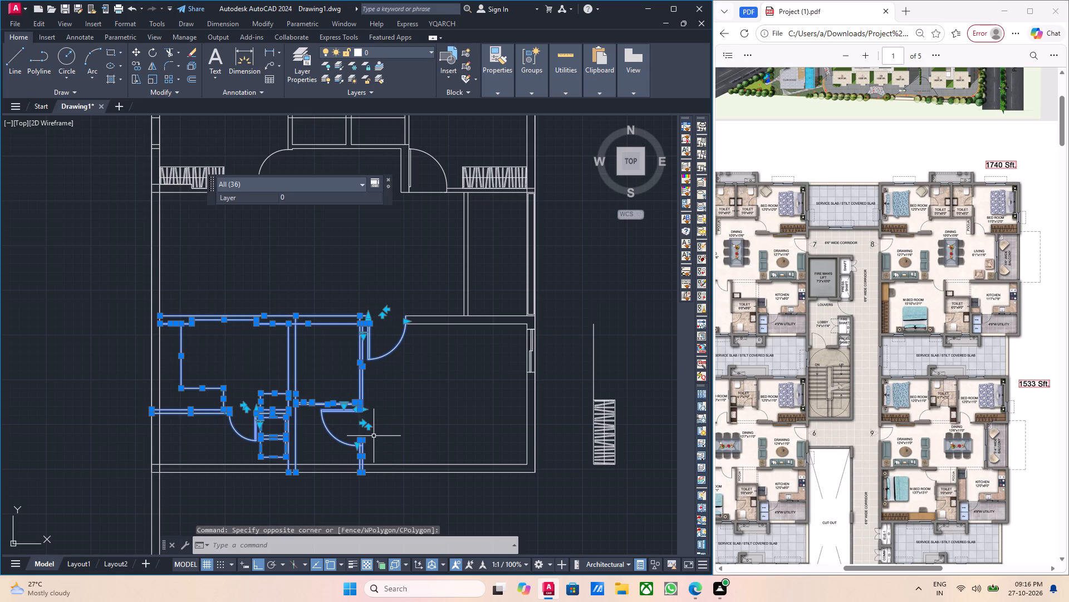
scroll(264, 452, up, 2)
middle_drag(259, 468, 336, 506)
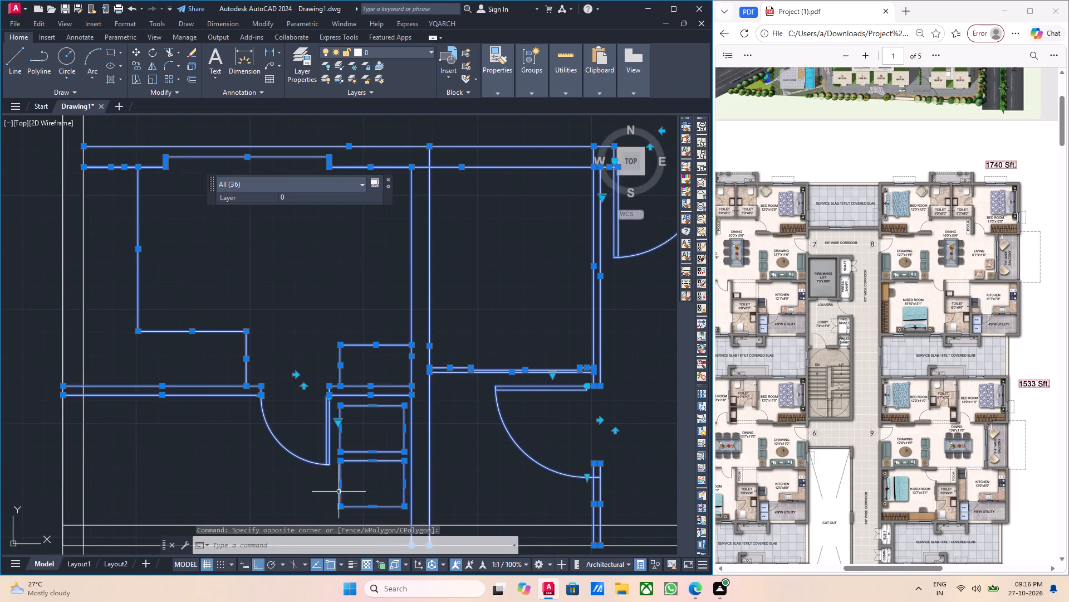
scroll(341, 489, down, 3)
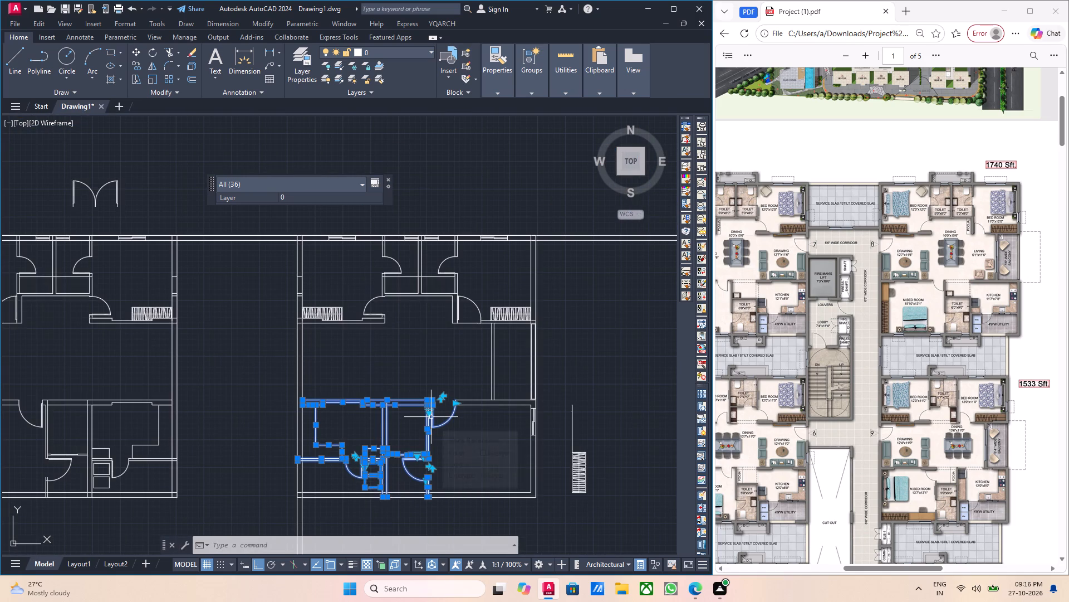
text(mi)
key(Return)
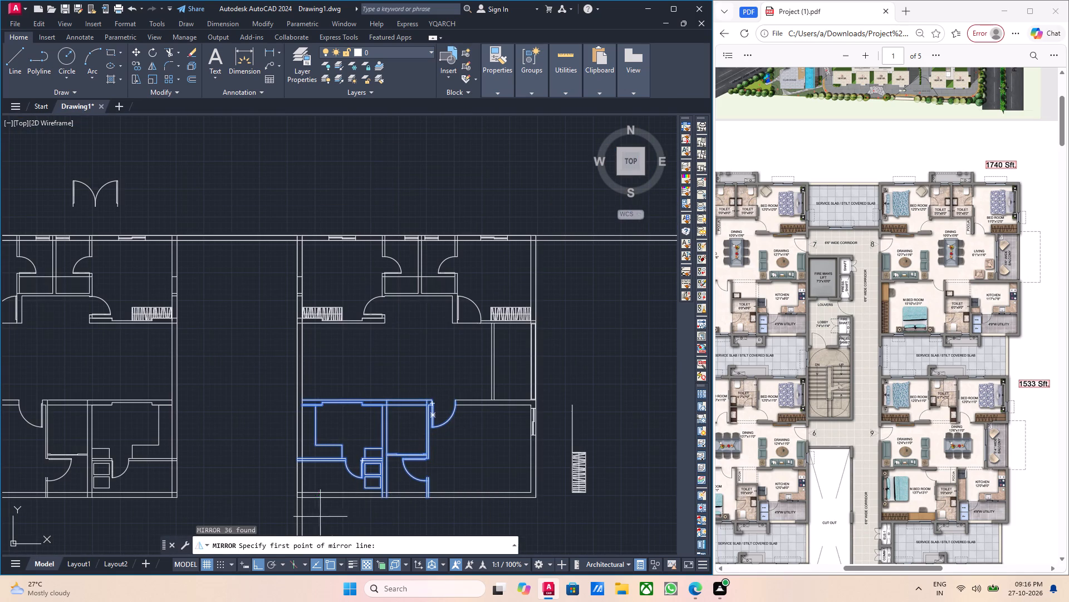
click(413, 492)
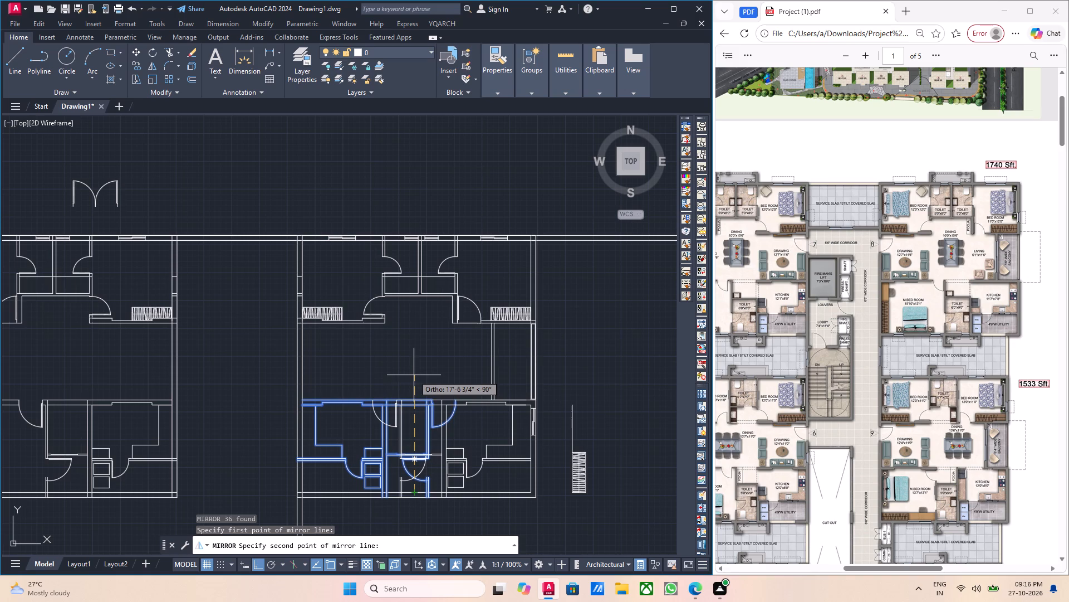
click(414, 375)
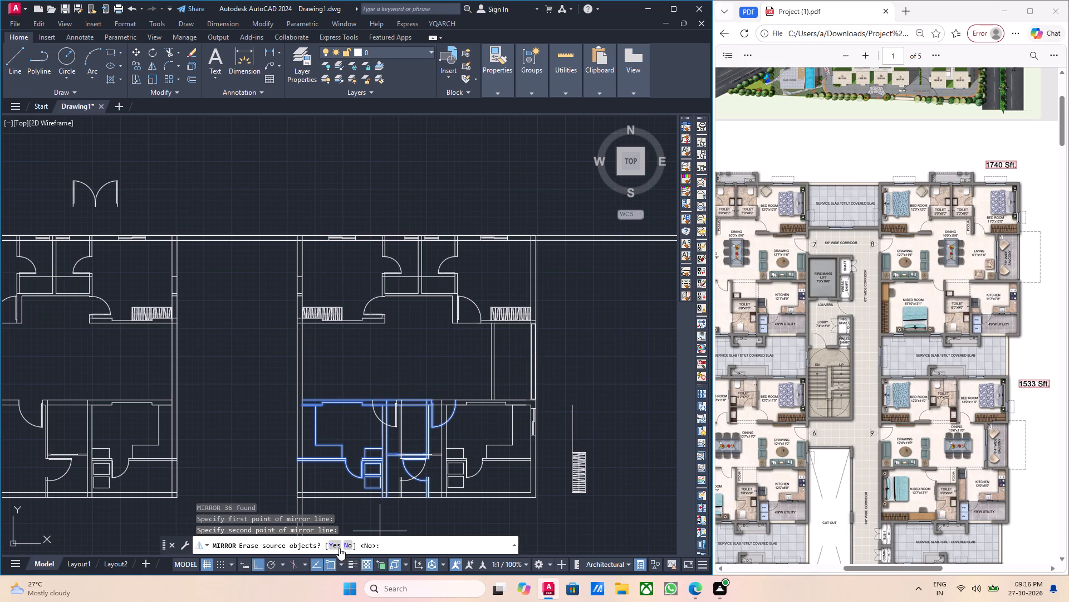
click(332, 542)
Extend the upper line of the right flat's lower-room top wall past the bedroom door to the corridor-side wall's inner face.
middle_drag(411, 516, 413, 535)
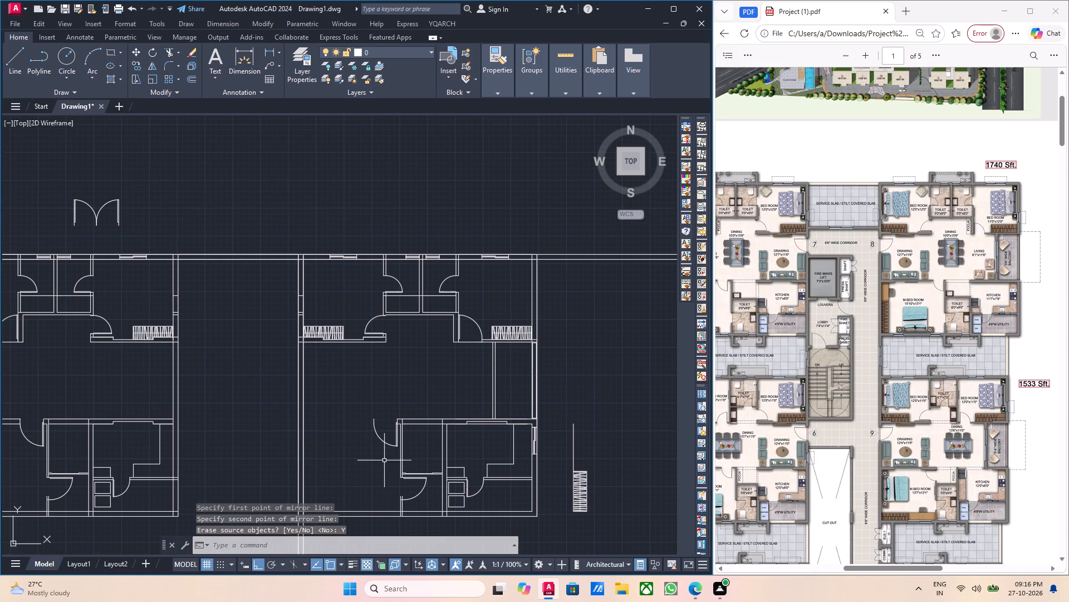
middle_drag(384, 459, 435, 476)
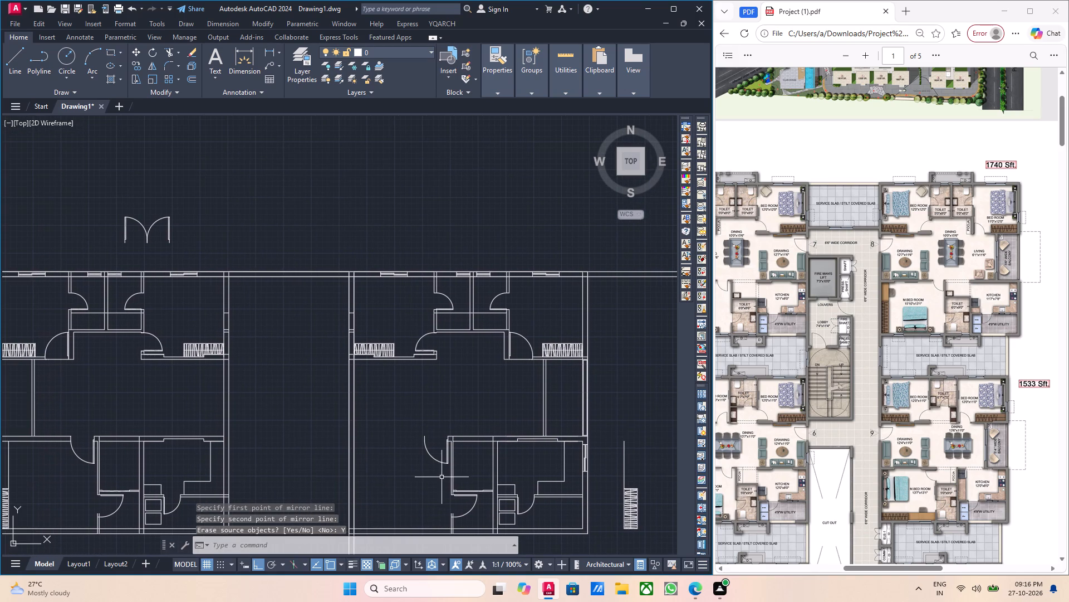
scroll(445, 478, up, 3)
middle_drag(431, 461, 540, 527)
scroll(540, 527, down, 3)
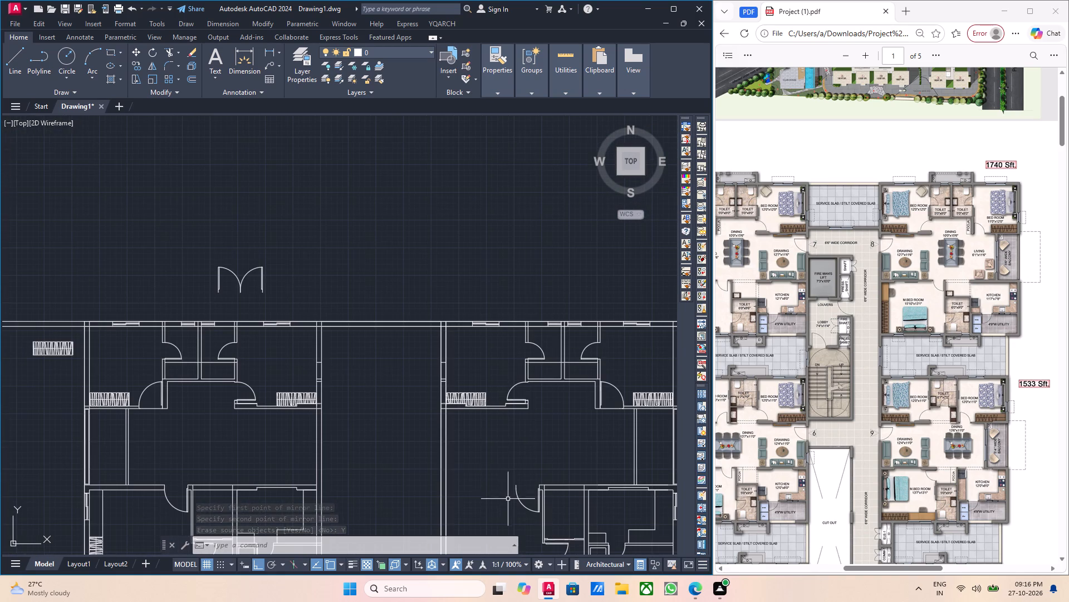
scroll(528, 458, up, 1)
middle_drag(528, 458, 480, 400)
scroll(488, 420, down, 2)
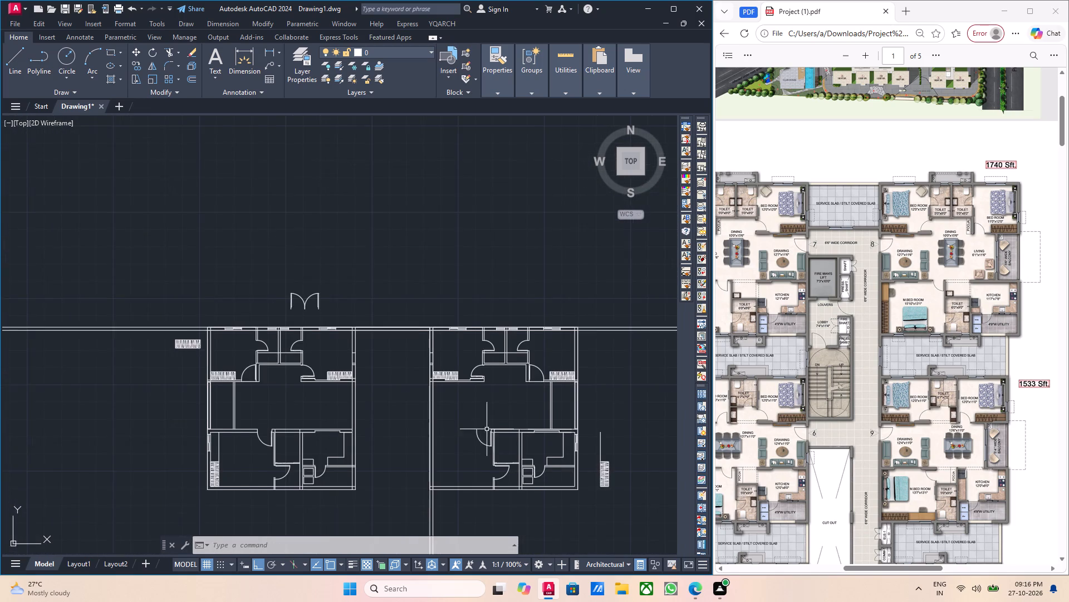
middle_drag(463, 419, 446, 412)
middle_drag(446, 412, 440, 439)
scroll(435, 436, up, 2)
middle_drag(458, 482, 423, 454)
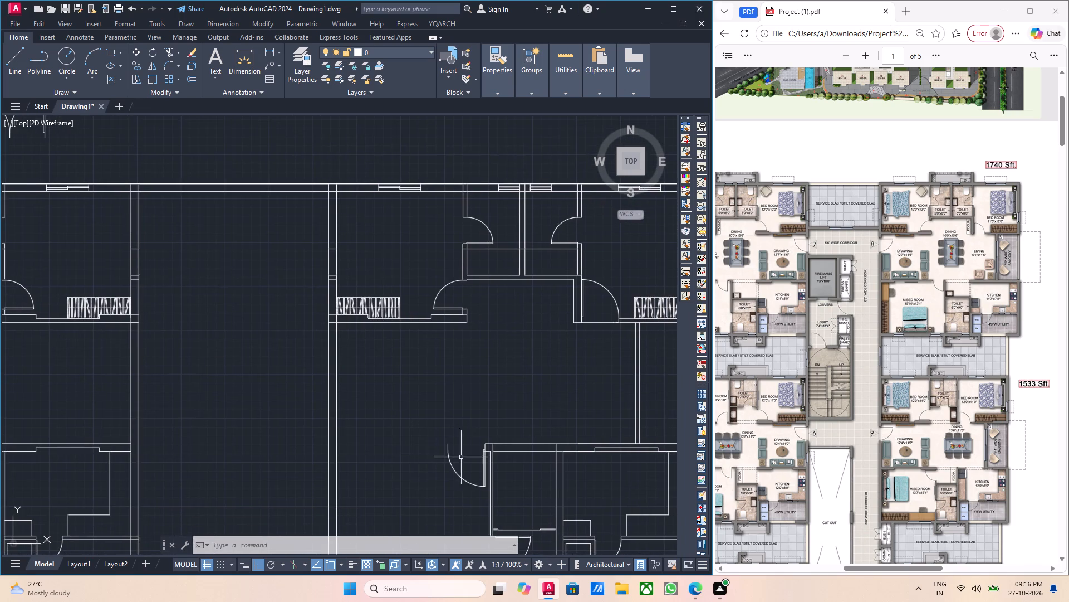
scroll(517, 450, up, 1)
scroll(431, 460, up, 2)
scroll(482, 450, up, 1)
middle_drag(483, 454, 471, 479)
scroll(472, 468, down, 2)
middle_click(466, 460)
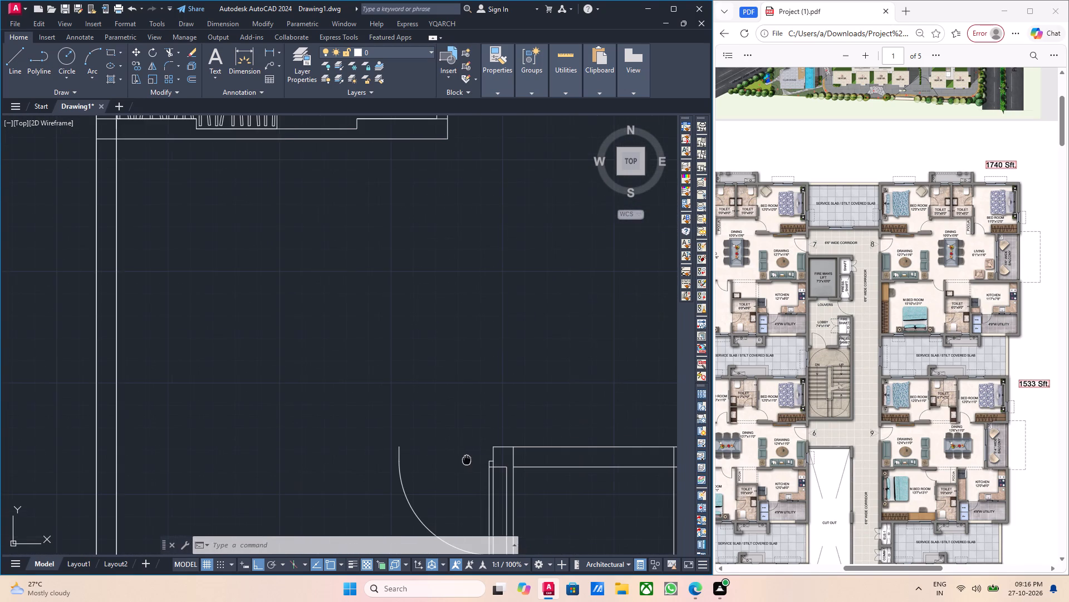
scroll(532, 444, up, 1)
scroll(486, 454, up, 1)
click(487, 453)
click(487, 448)
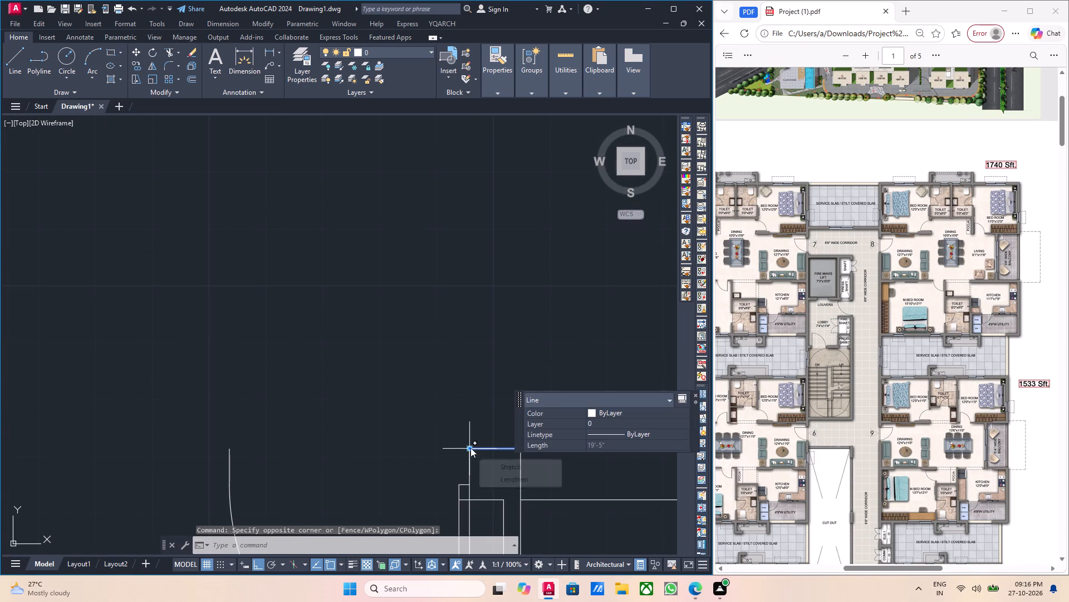
click(470, 448)
scroll(345, 458, down, 3)
middle_drag(249, 450, 407, 452)
scroll(407, 452, up, 1)
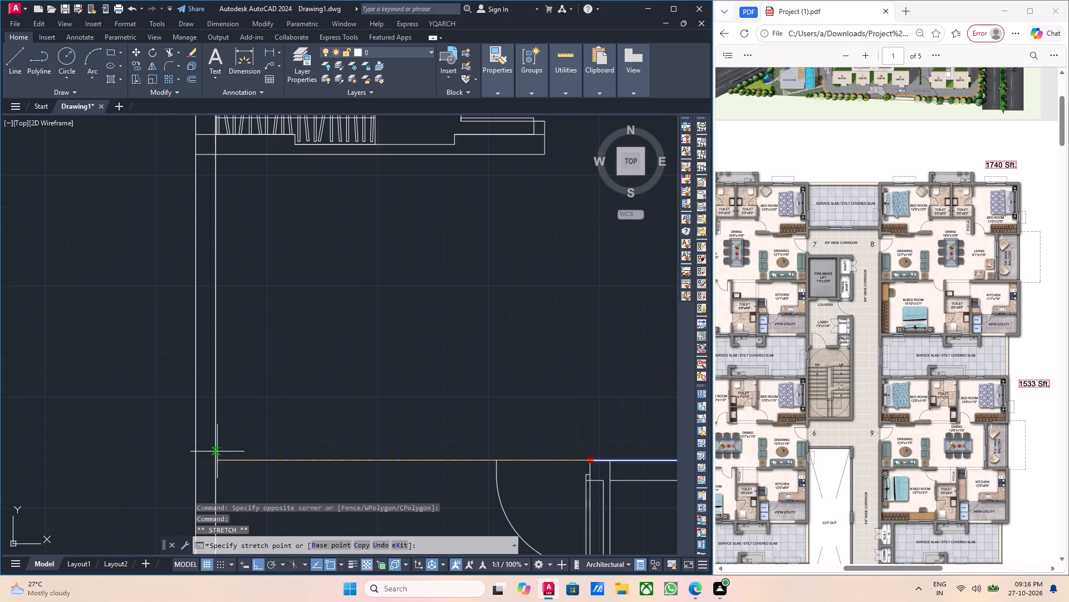
click(214, 460)
scroll(274, 469, down, 1)
middle_click(308, 488)
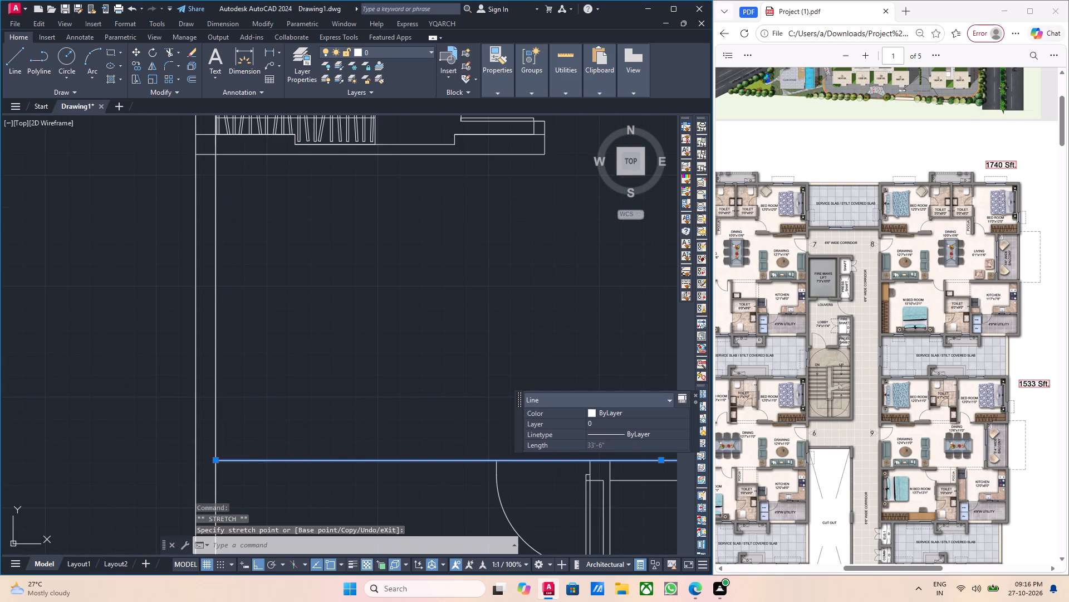
key(Escape)
Trim the extended wall line across the bedroom door opening.
text(tr)
key(Return)
scroll(339, 488, up, 1)
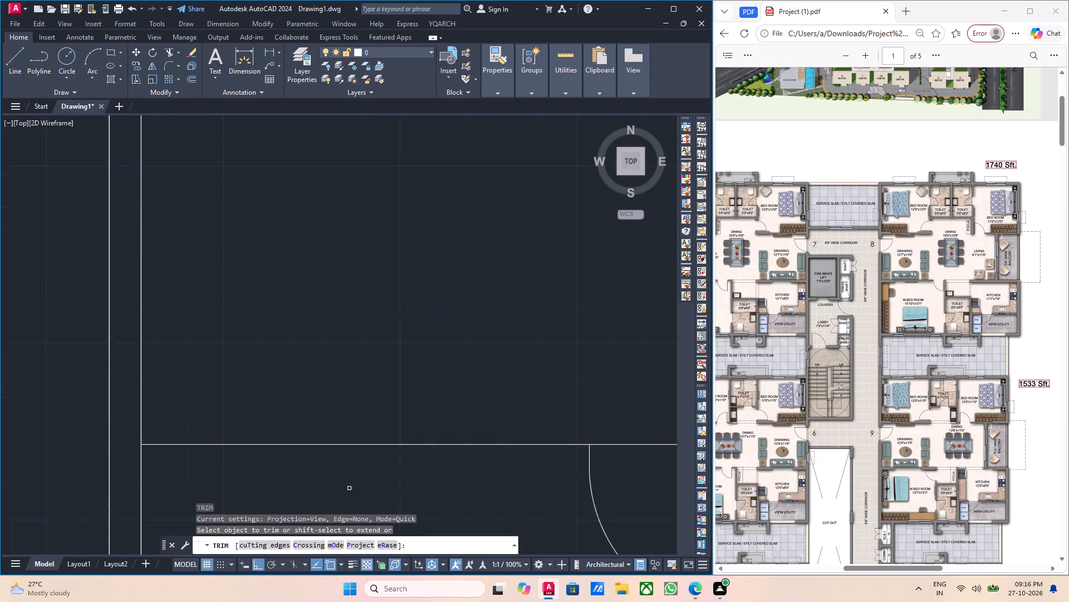
scroll(351, 489, up, 1)
scroll(537, 474, down, 2)
middle_drag(575, 474, 395, 457)
click(475, 451)
click(459, 423)
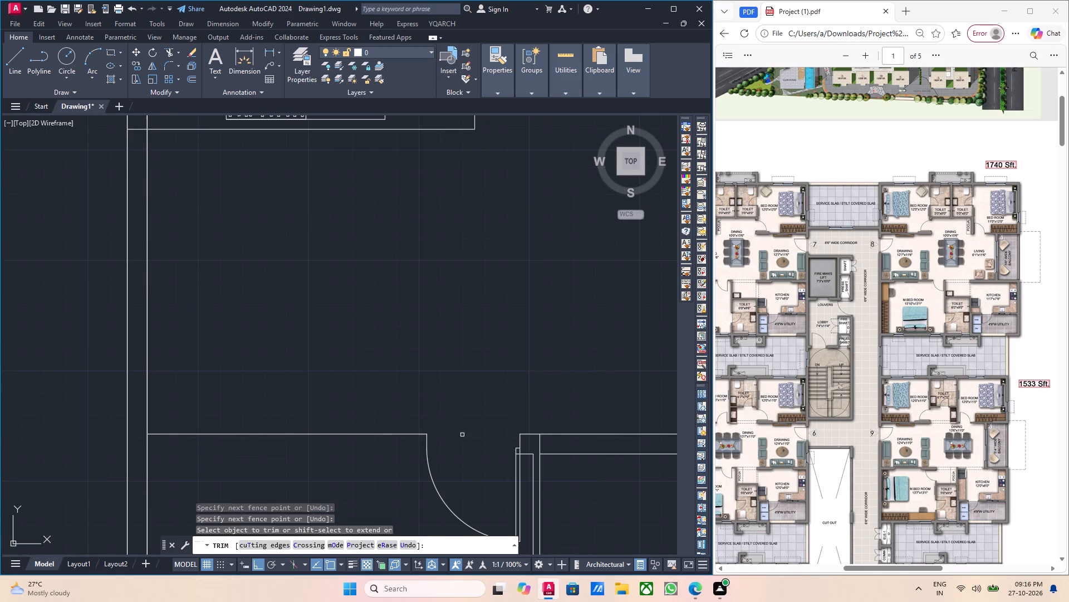
scroll(468, 443, down, 1)
key(Escape)
Offset the wall line between the corridor-side wall and the bedroom door 9 inches into the bedroom.
middle_drag(413, 445, 477, 461)
scroll(448, 465, up, 2)
drag(438, 458, 435, 452)
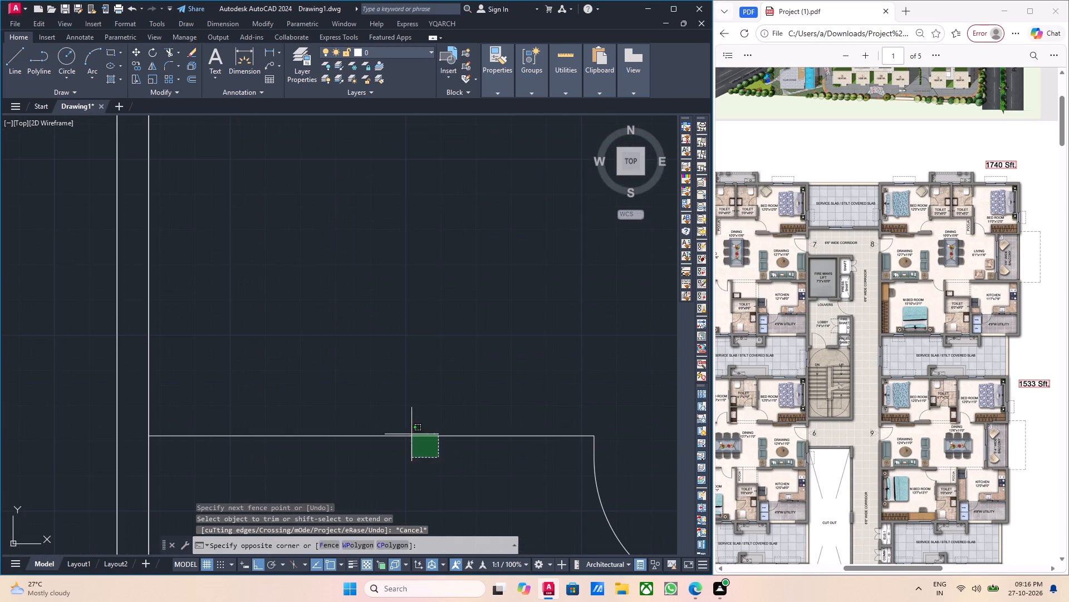
click(398, 425)
middle_drag(421, 473, 393, 476)
key(o)
key(Return)
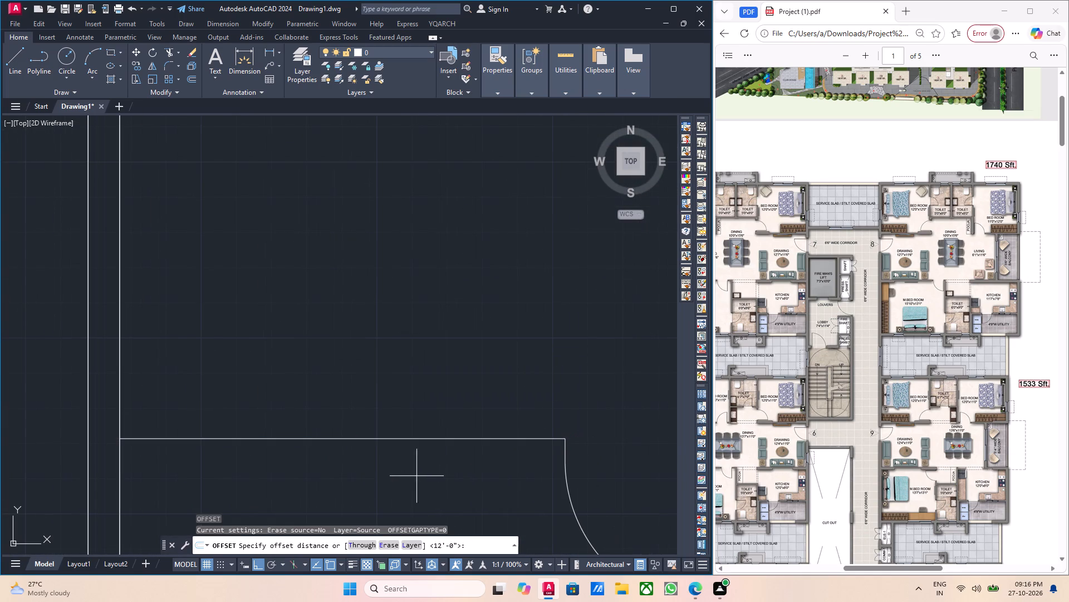
scroll(425, 475, down, 2)
drag(307, 463, 309, 470)
key(9)
key(Return)
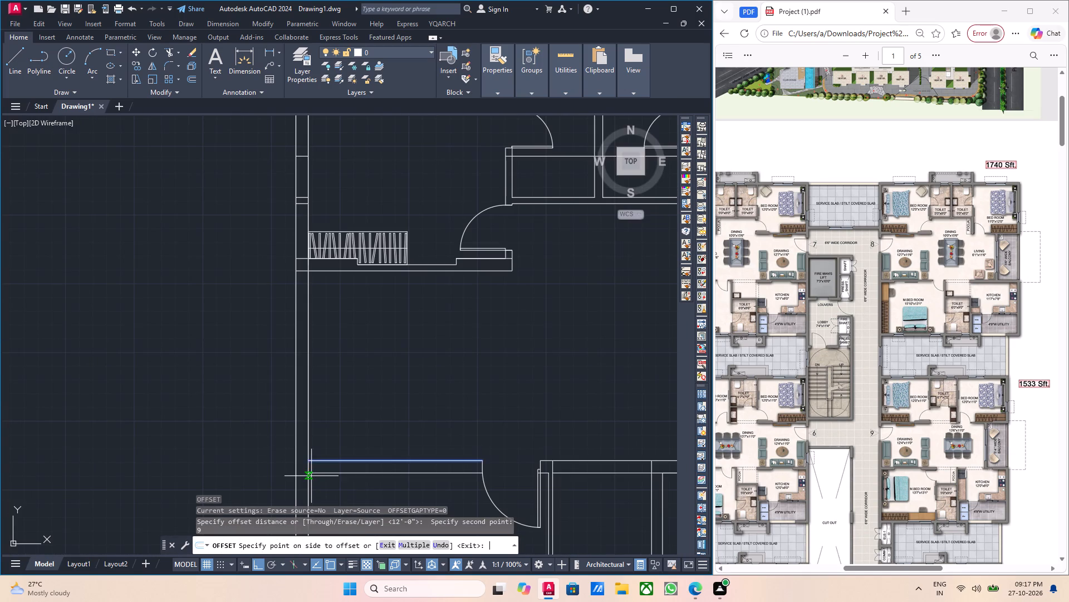
click(377, 496)
key(Escape)
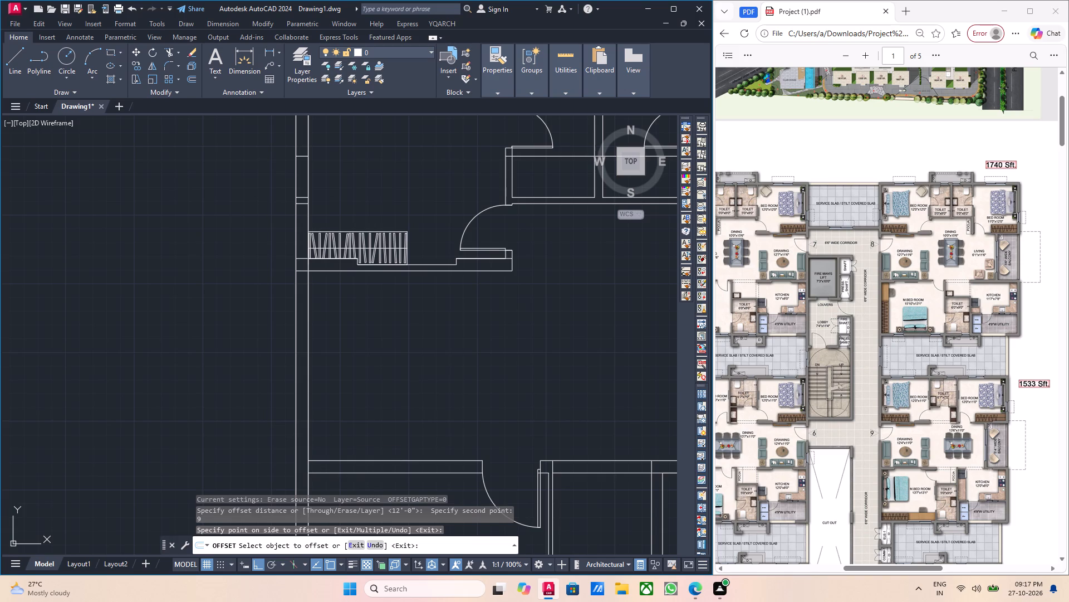
Inspect the lower bedroom, toilet and kitchen arrangement of the left-hand flat beside the rearranged right-hand flat.
middle_drag(438, 427, 424, 383)
scroll(428, 400, down, 2)
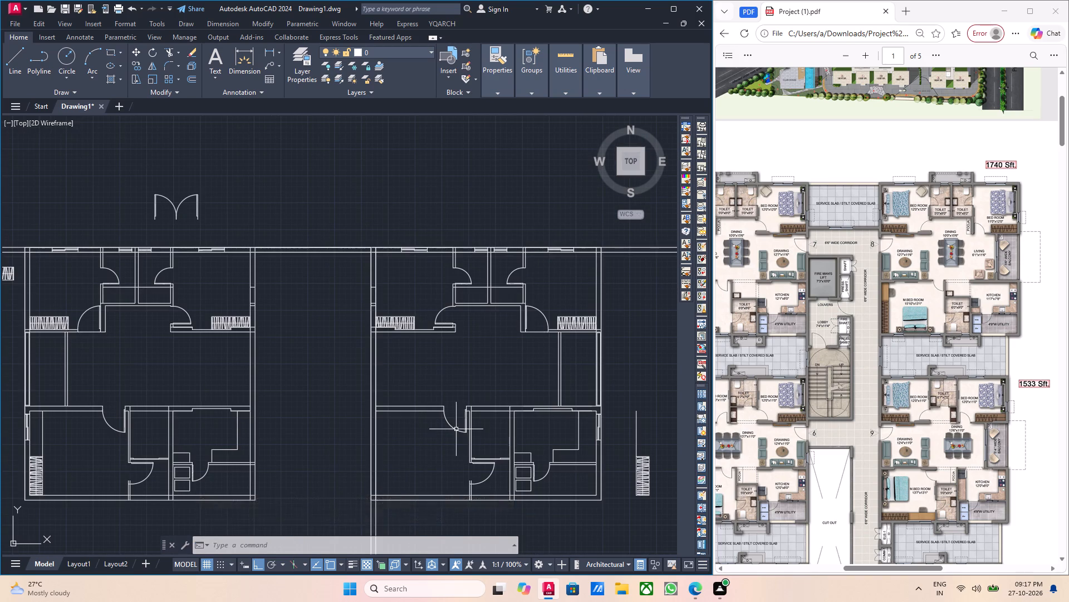
scroll(454, 430, down, 2)
scroll(284, 437, up, 2)
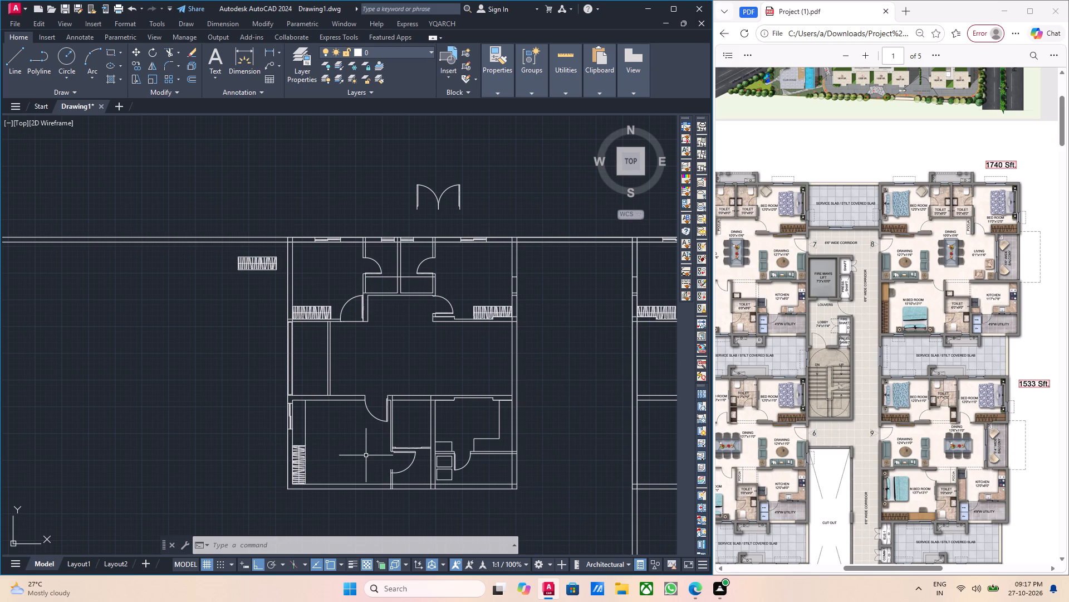
scroll(366, 455, down, 3)
middle_drag(339, 464, 356, 485)
scroll(390, 474, up, 2)
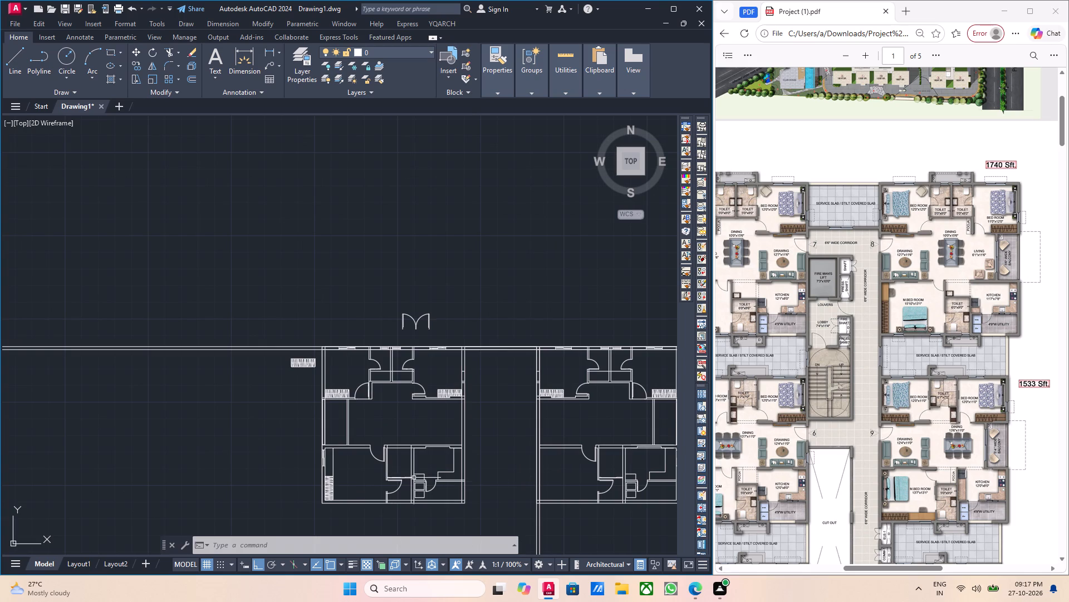
Inspect the right-hand flat's drawing-room and lower-room walls in the floor plan.
scroll(903, 467, up, 1)
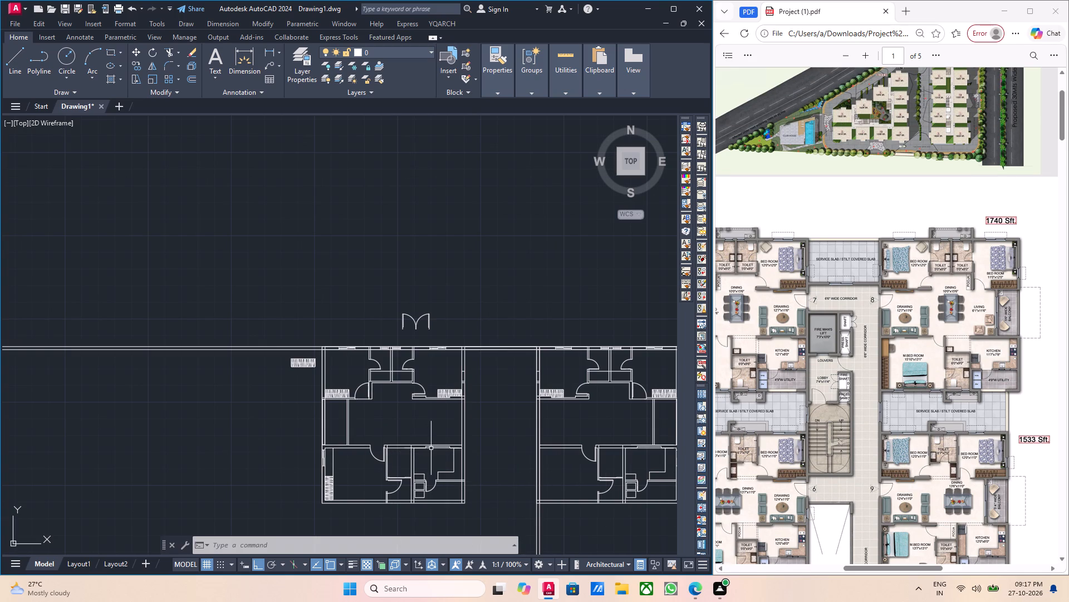
scroll(433, 449, down, 1)
scroll(519, 449, up, 3)
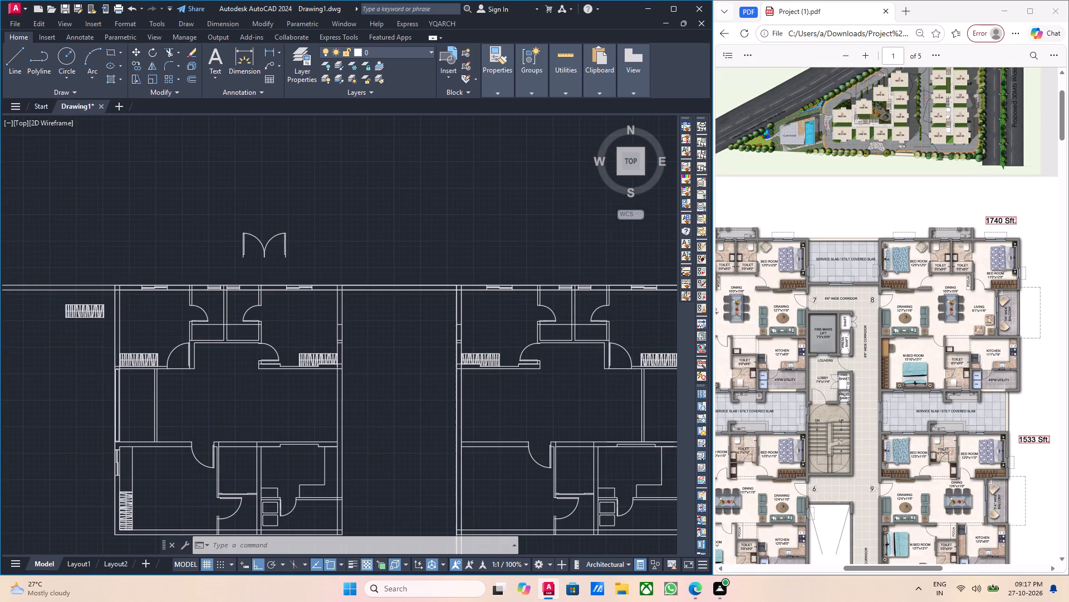
middle_drag(528, 450, 241, 480)
scroll(404, 469, up, 2)
scroll(404, 469, down, 1)
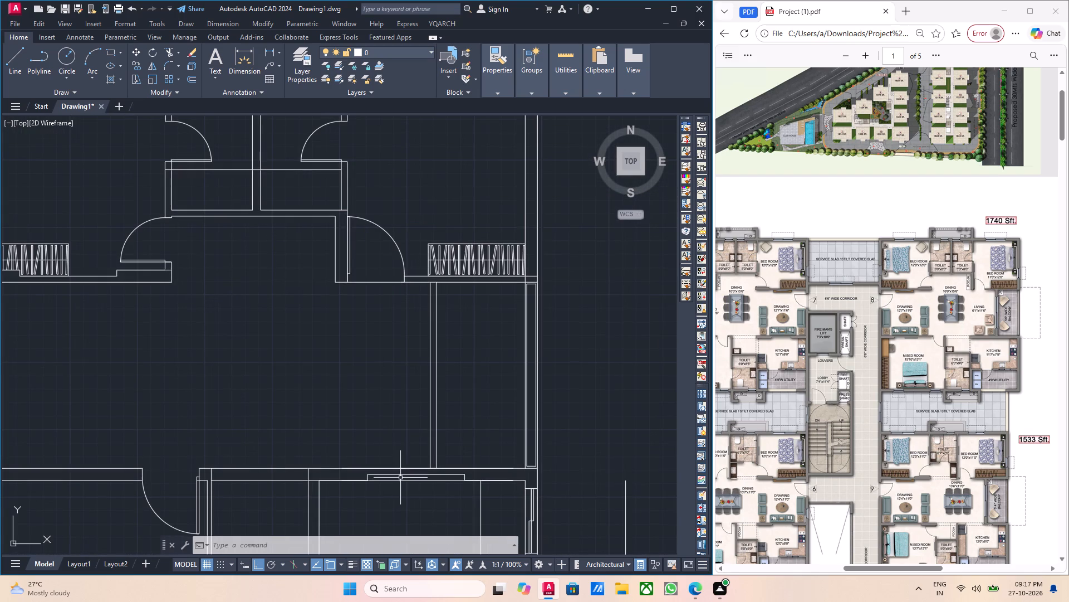
scroll(395, 489, up, 1)
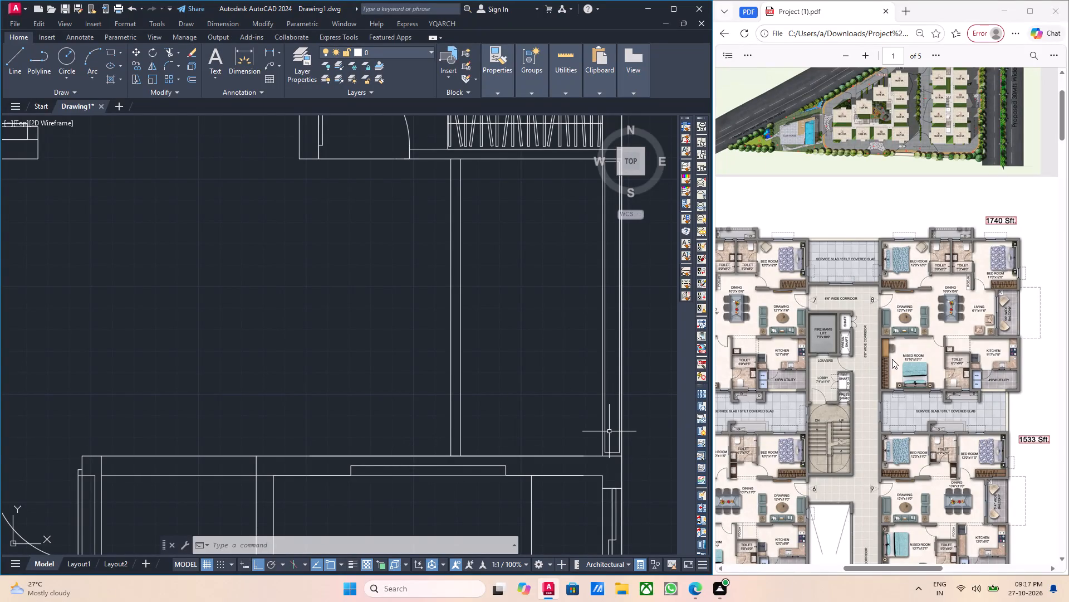
Examine flat 8's M.Bed Room in the reference PDF, checking its top wall, wardrobe and door.
ctrl+scroll(929, 352, up, 6)
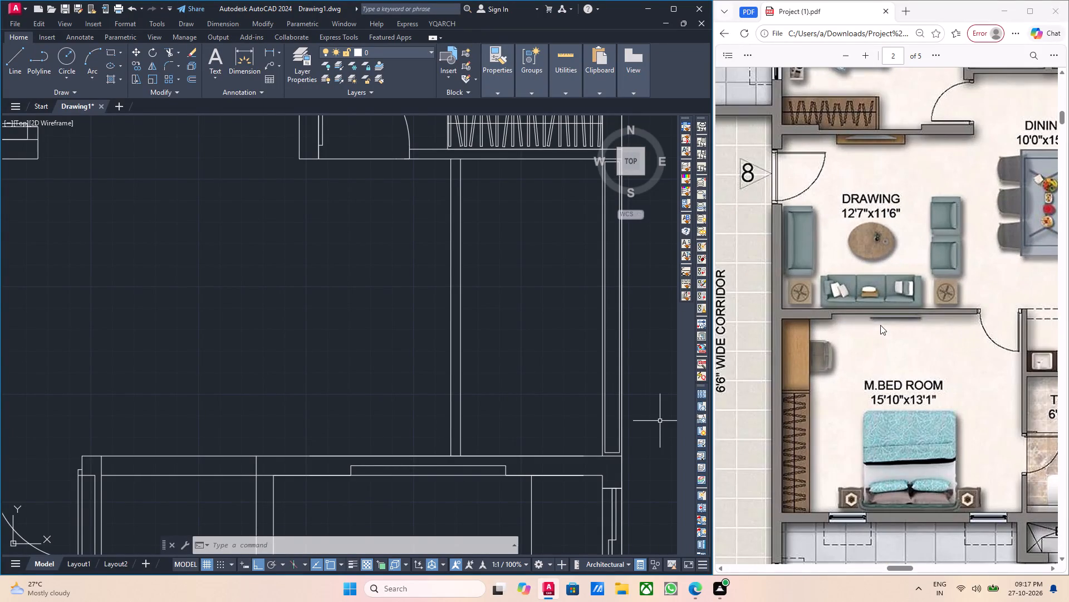
ctrl+scroll(880, 325, down, 2)
scroll(880, 325, down, 2)
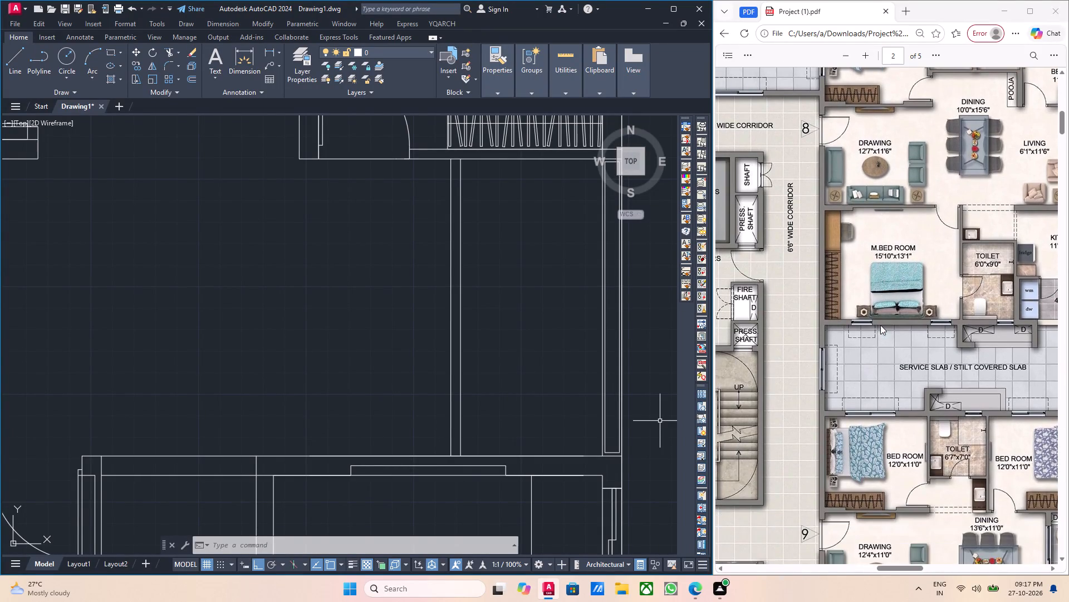
scroll(875, 367, up, 4)
ctrl+scroll(871, 388, down, 5)
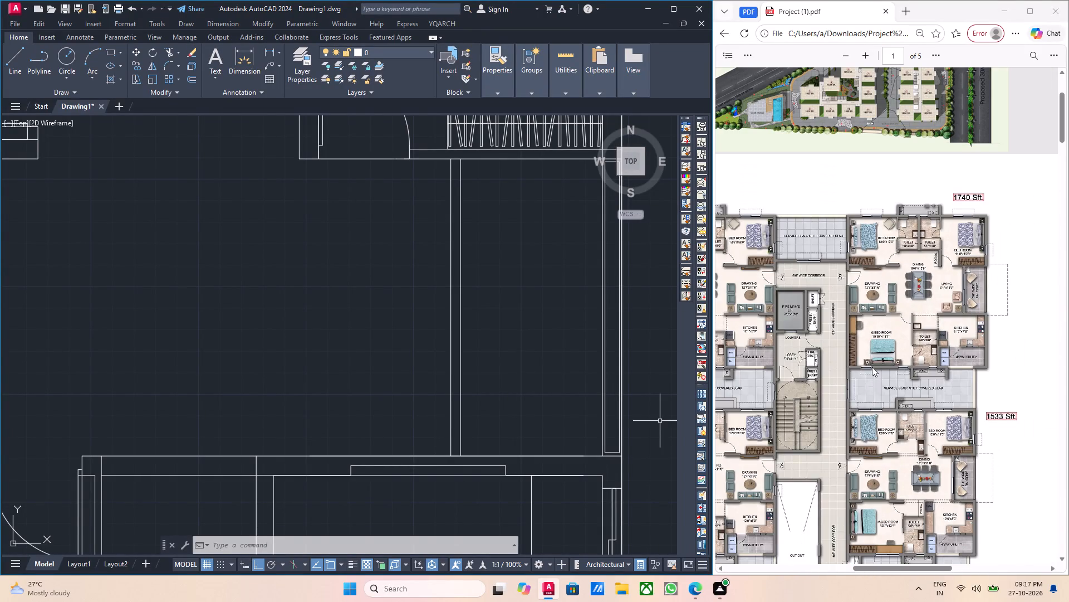
scroll(869, 357, up, 1)
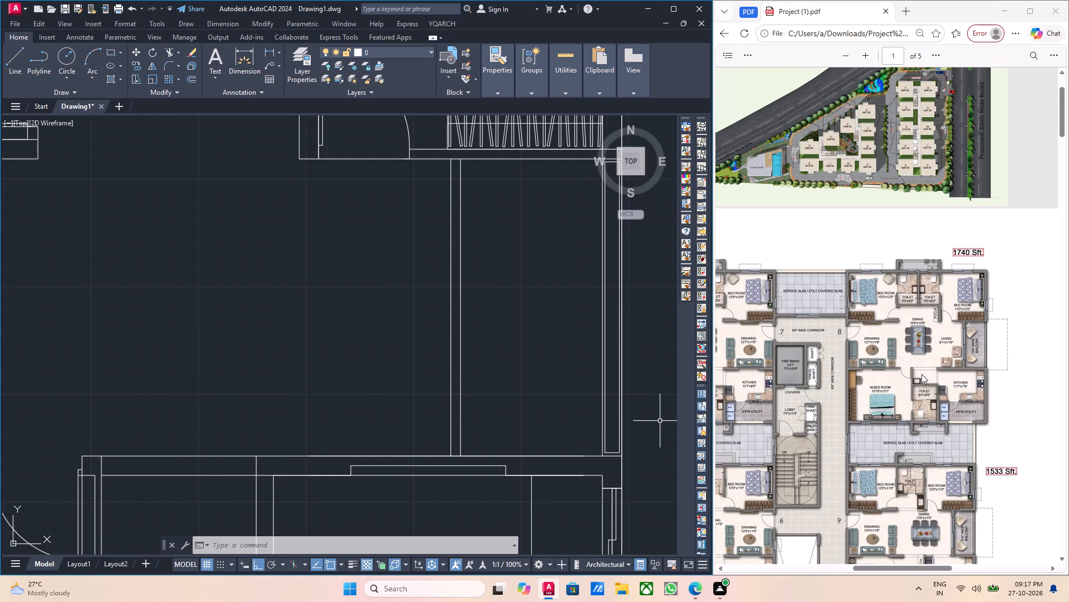
ctrl+scroll(875, 374, up, 5)
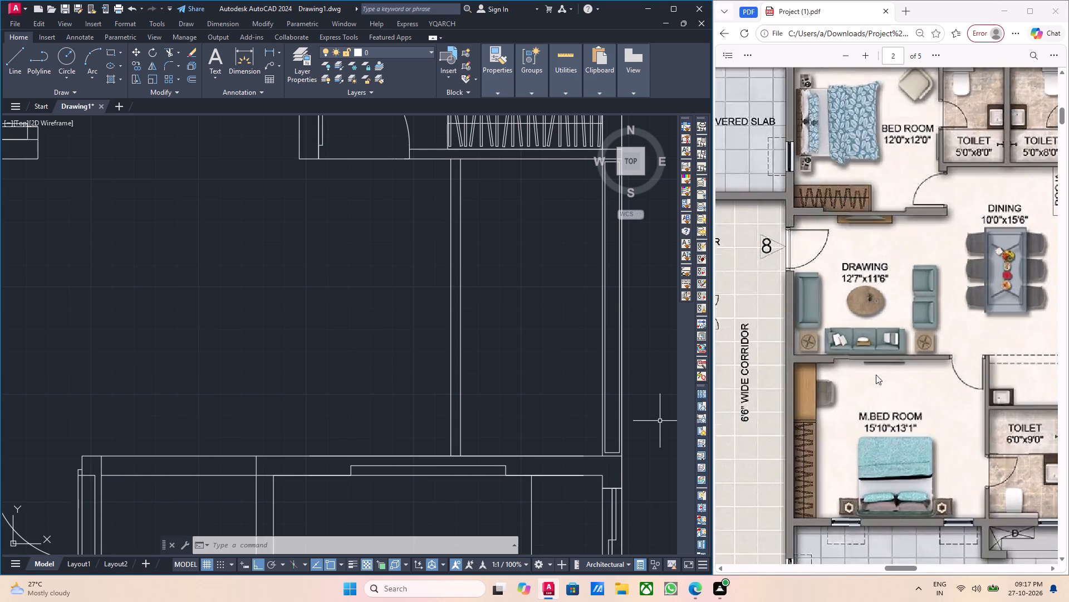
ctrl+scroll(876, 375, up, 1)
ctrl+scroll(876, 375, down, 3)
scroll(876, 375, down, 2)
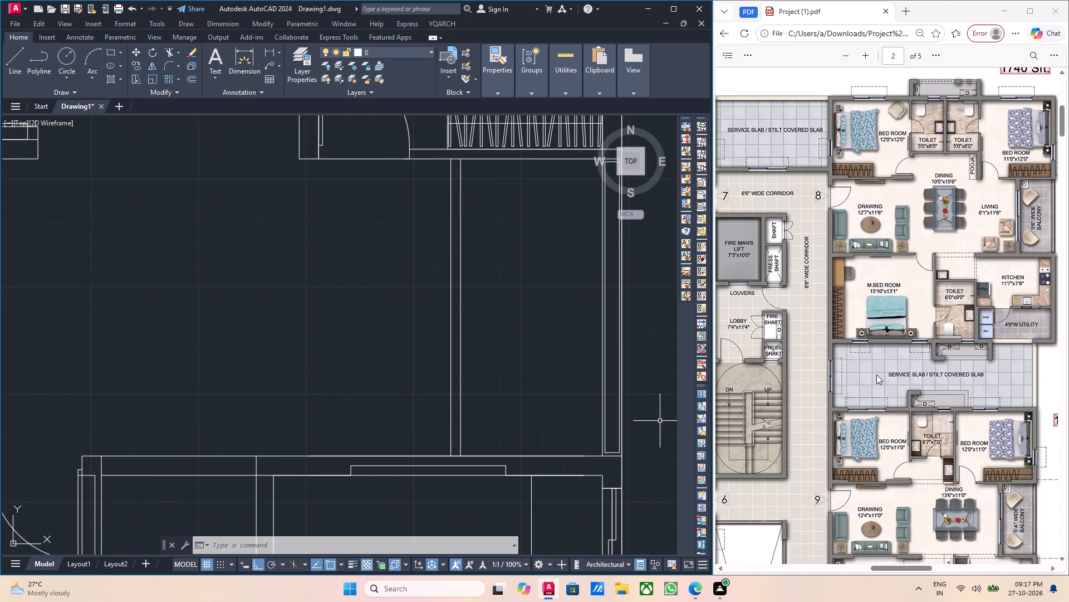
ctrl+scroll(876, 375, down, 1)
scroll(240, 503, down, 2)
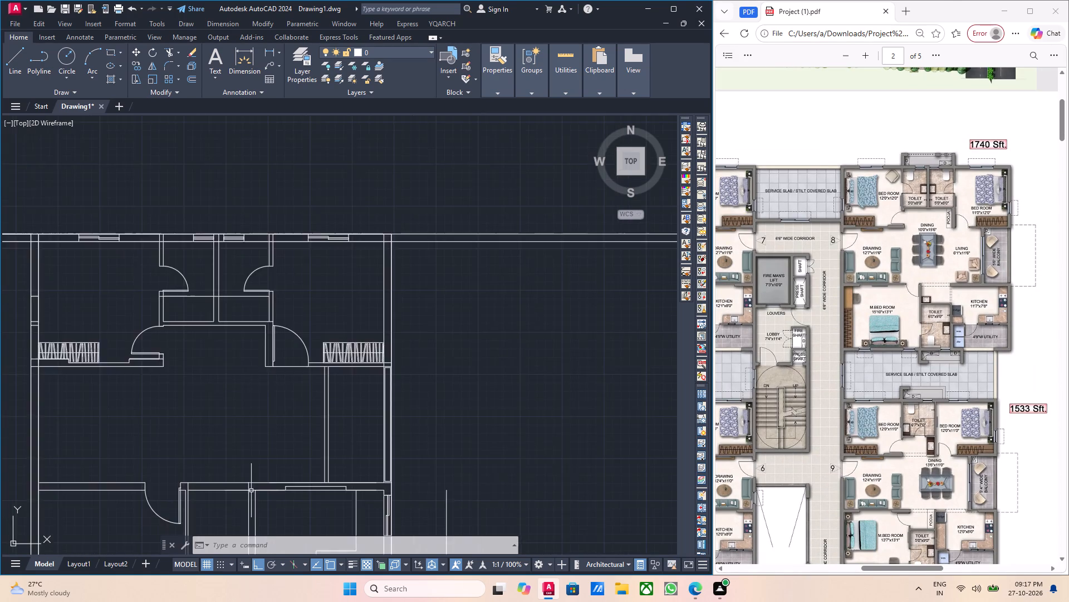
Compare the right-hand flat's lower rooms with the M.Bed Room, toilet and kitchen of the 1740 Sft. flat in the PDF.
scroll(246, 486, down, 2)
middle_drag(233, 483, 368, 412)
scroll(357, 443, up, 2)
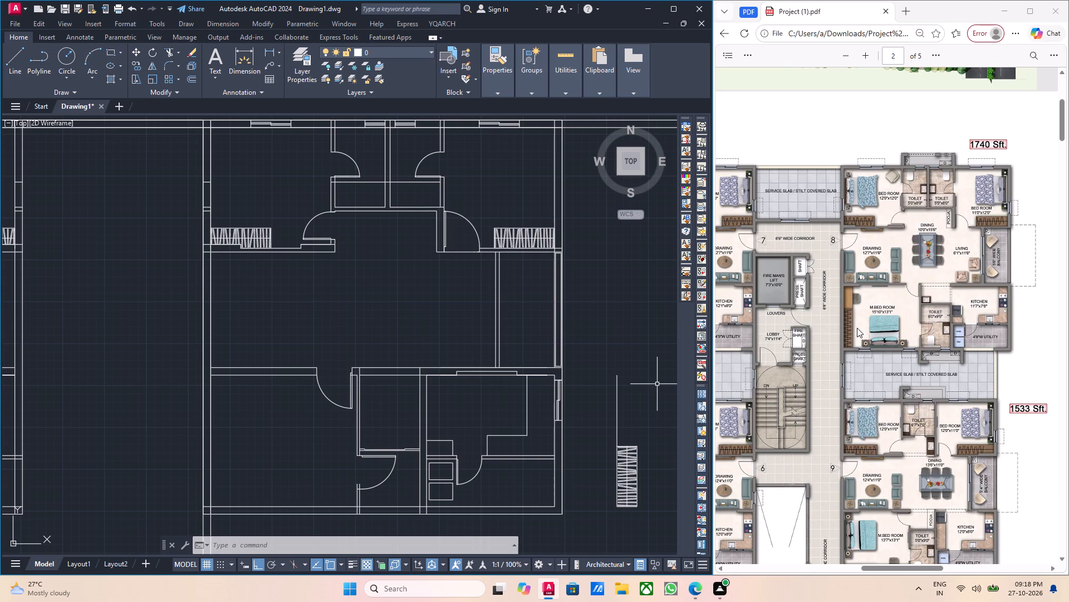
ctrl+drag(857, 328, 816, 331)
ctrl+middle_drag(857, 357, 782, 366)
ctrl+middle_drag(791, 369, 802, 373)
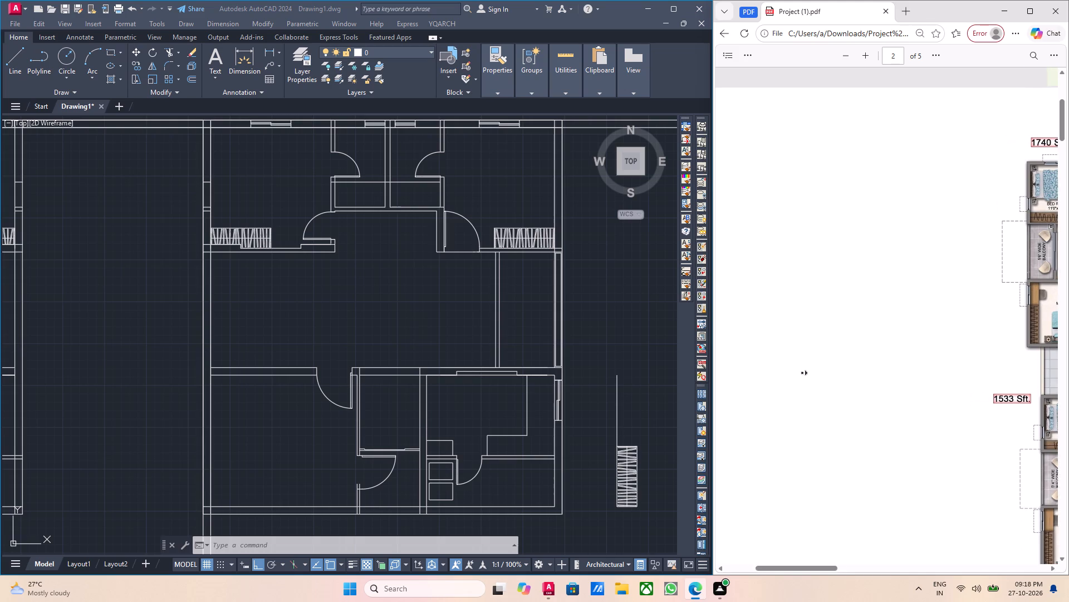
ctrl+middle_drag(802, 373, 831, 373)
scroll(913, 312, up, 1)
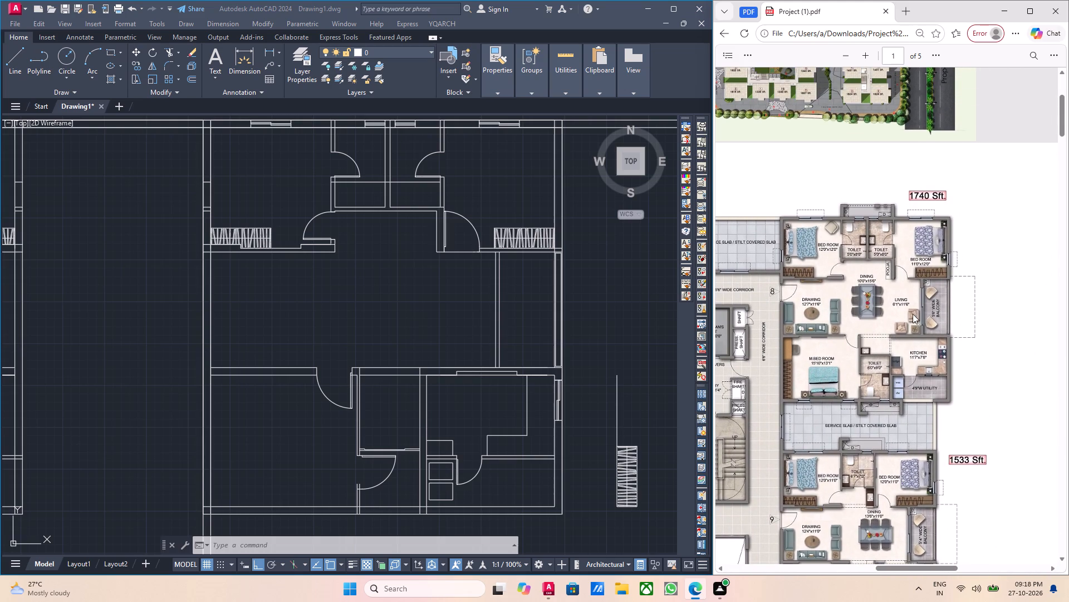
ctrl+scroll(914, 351, up, 2)
ctrl+scroll(914, 351, down, 1)
ctrl+scroll(914, 351, up, 1)
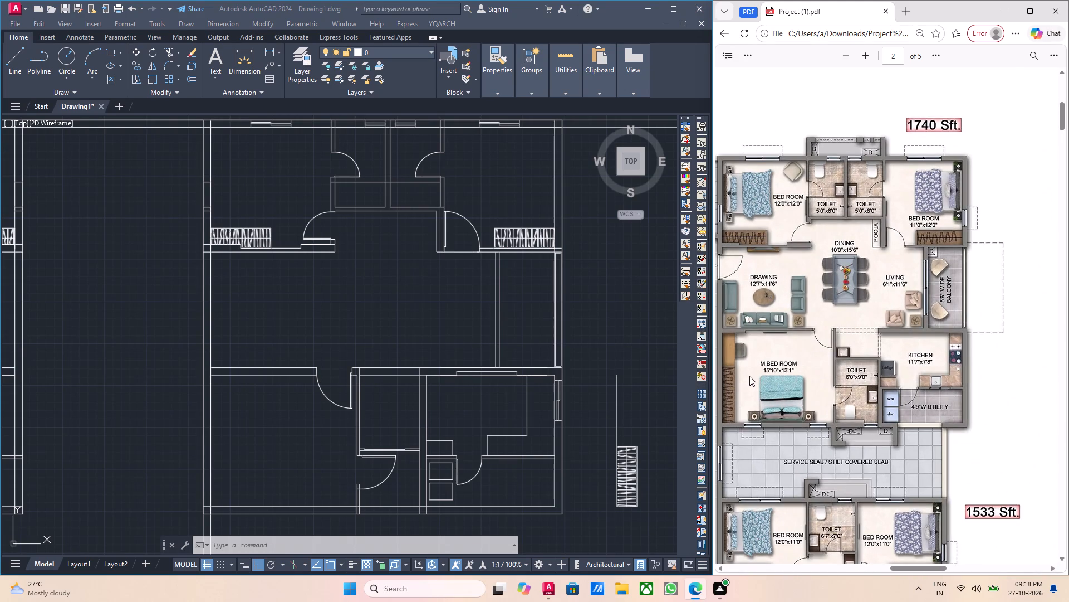
ctrl+scroll(749, 376, up, 1)
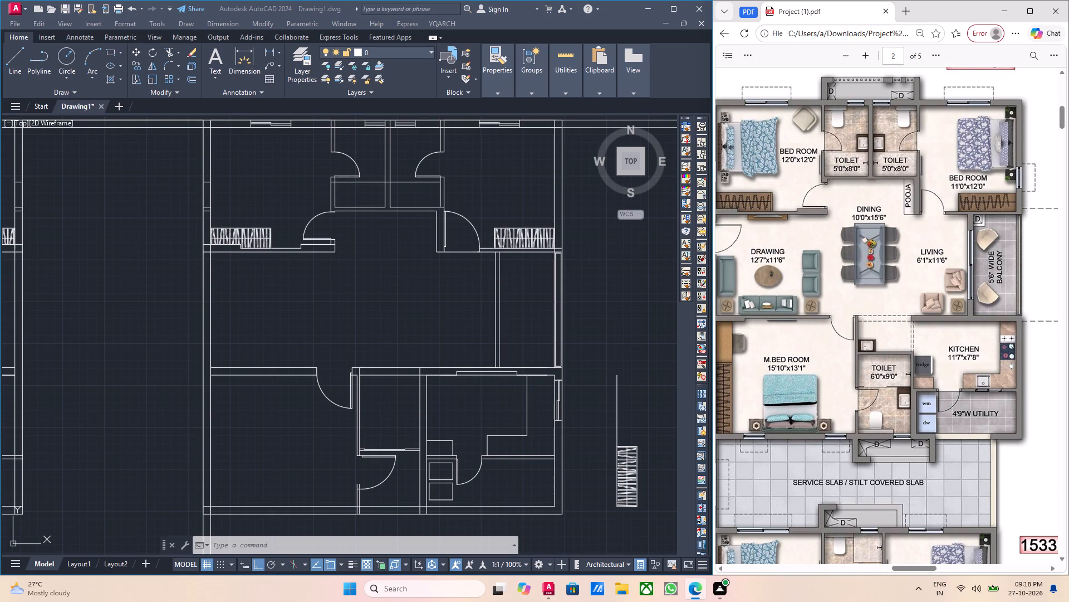
scroll(630, 518, up, 1)
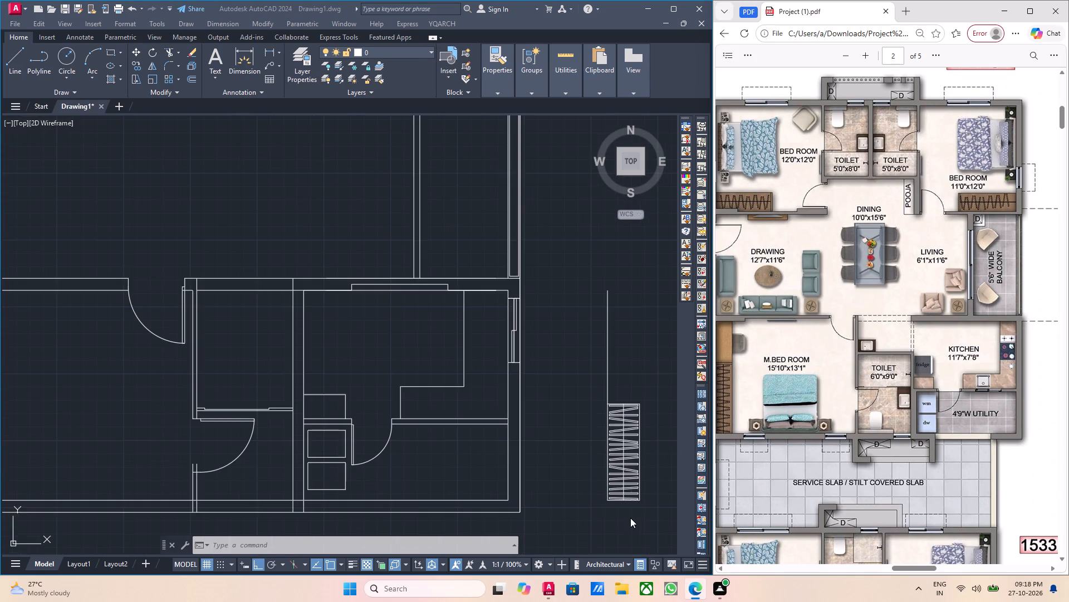
Mirror the wardrobe group beside the right-hand flat about a vertical line through its lower-left corner, erasing the source objects.
ctrl+scroll(630, 518, down, 1)
scroll(630, 515, down, 2)
scroll(640, 520, up, 2)
drag(639, 511, 628, 503)
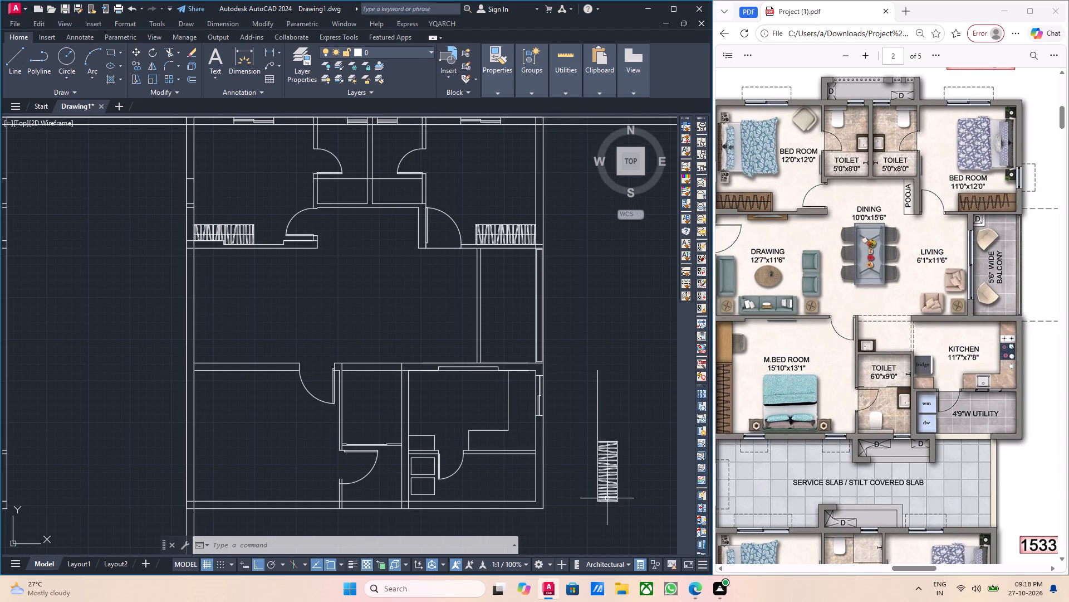
click(619, 506)
click(606, 490)
text(mi)
key(Return)
scroll(595, 490, up, 2)
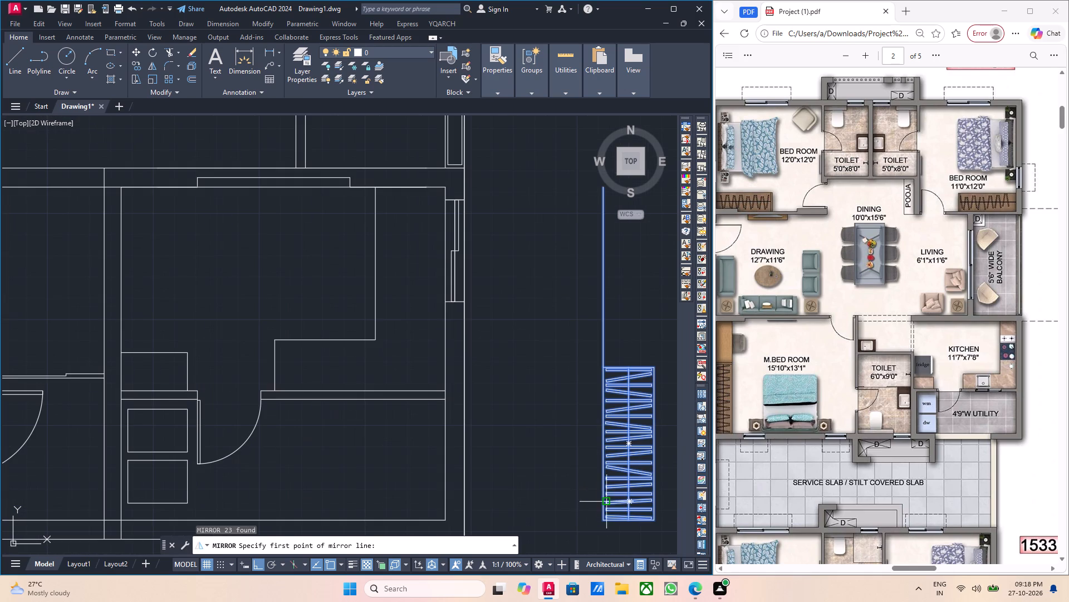
click(605, 522)
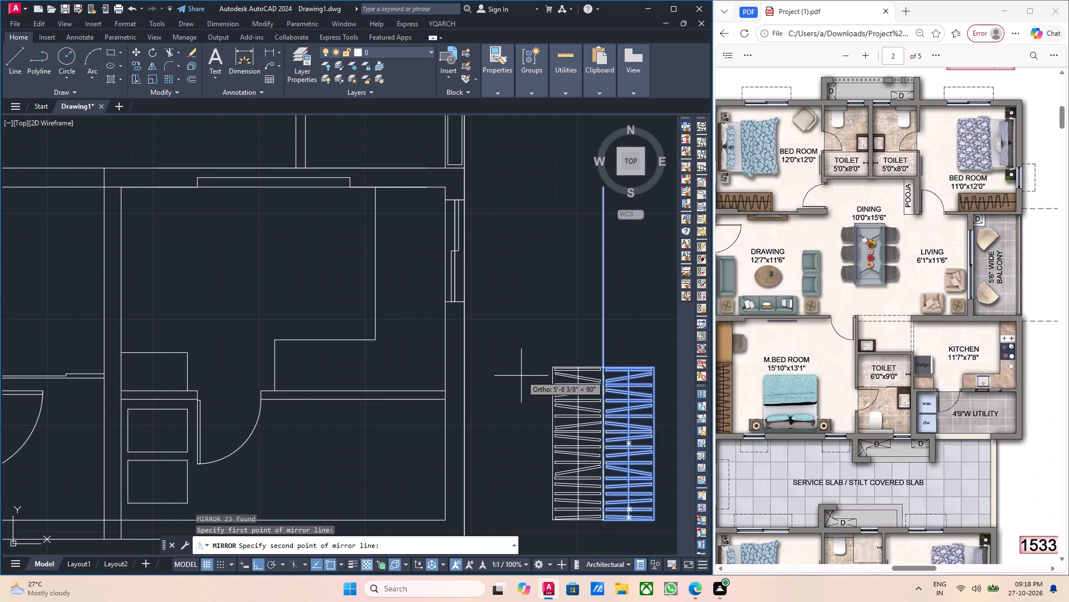
click(521, 376)
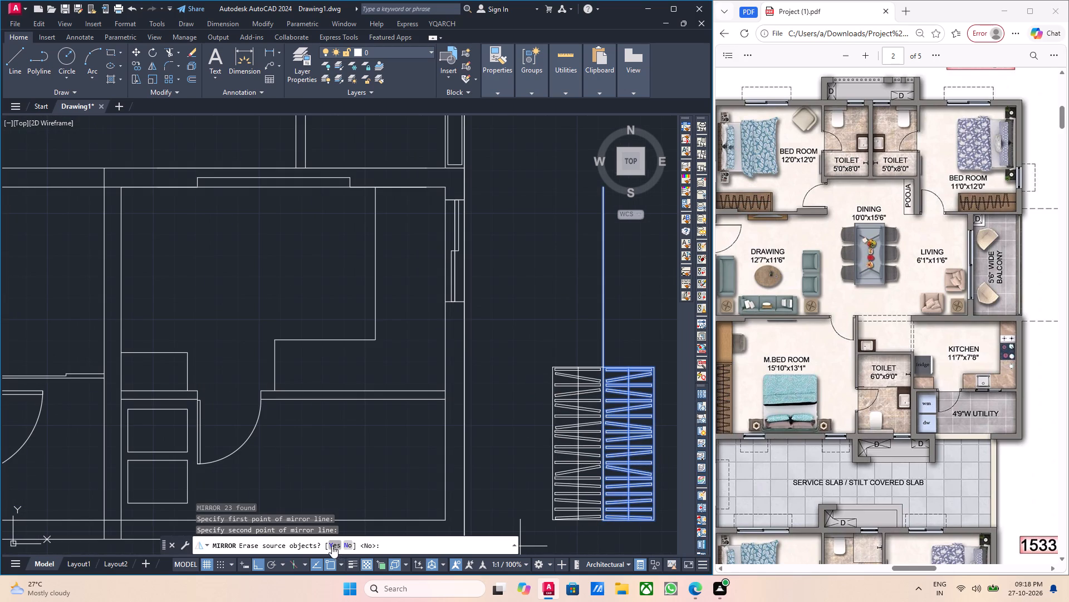
click(332, 546)
Move the mirrored wardrobe into the right flat's lower bedroom, at the bottom inner corner against the corridor-side wall.
scroll(388, 532, down, 1)
middle_drag(511, 530, 502, 478)
drag(548, 477, 512, 459)
click(492, 446)
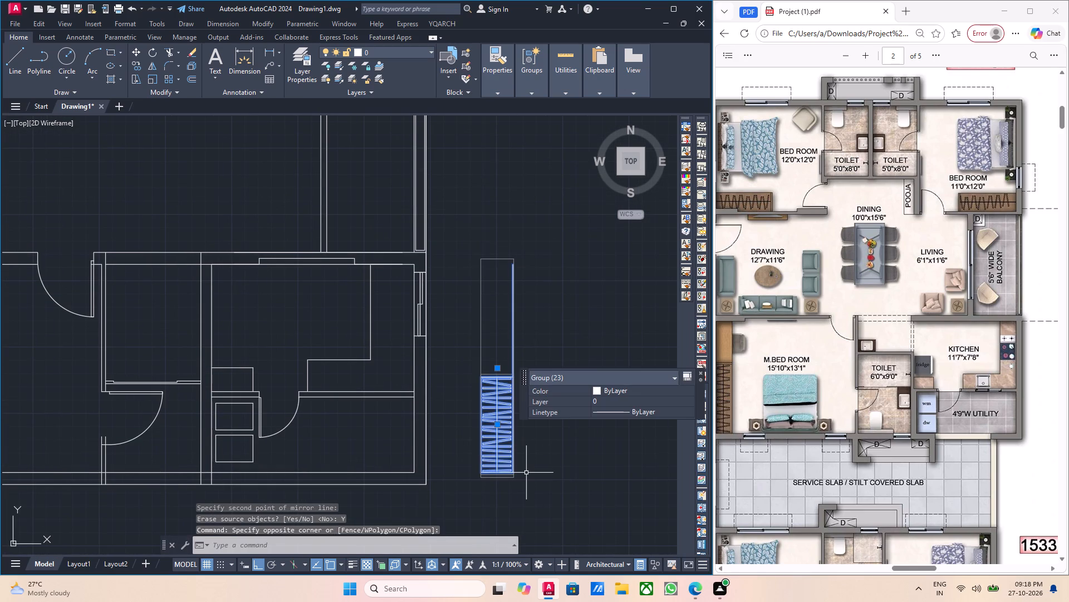
key(m)
key(Return)
scroll(508, 446, up, 2)
click(445, 510)
scroll(376, 495, down, 4)
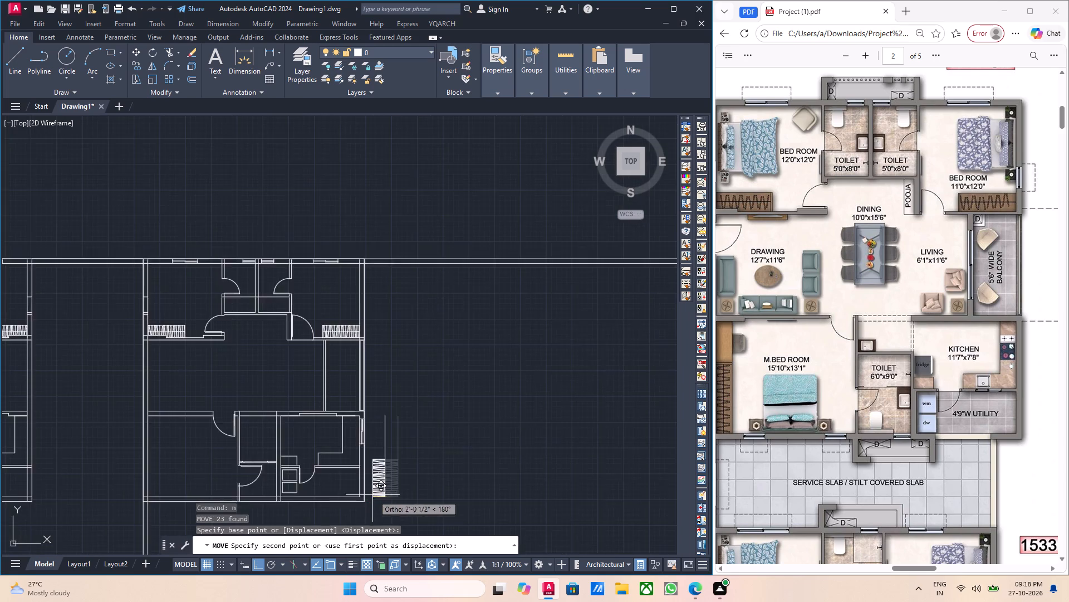
middle_drag(353, 487, 474, 441)
scroll(297, 435, up, 2)
click(223, 480)
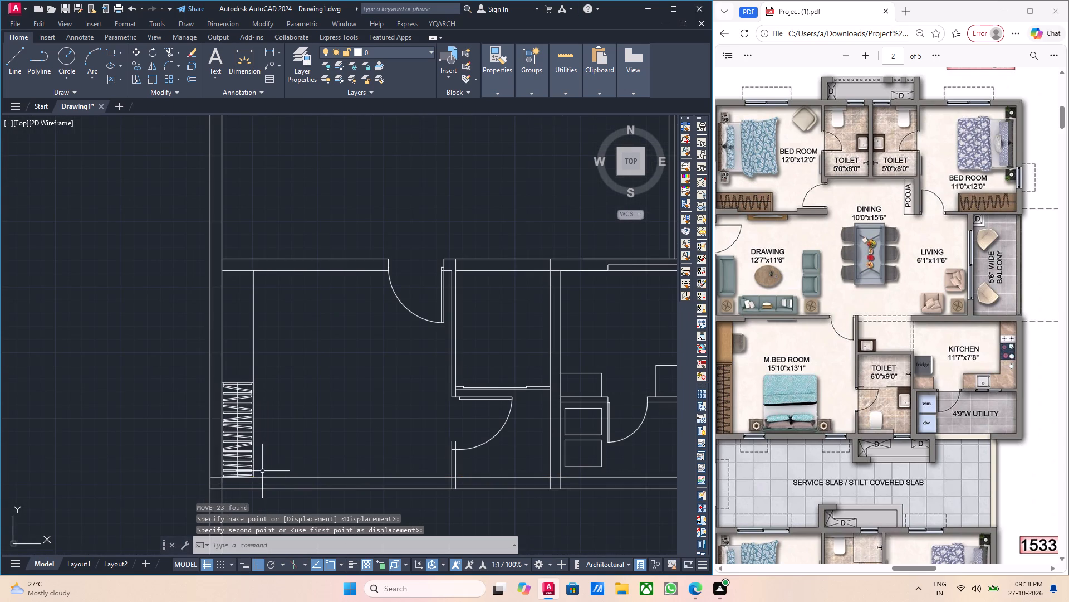
scroll(268, 469, down, 1)
key(Escape)
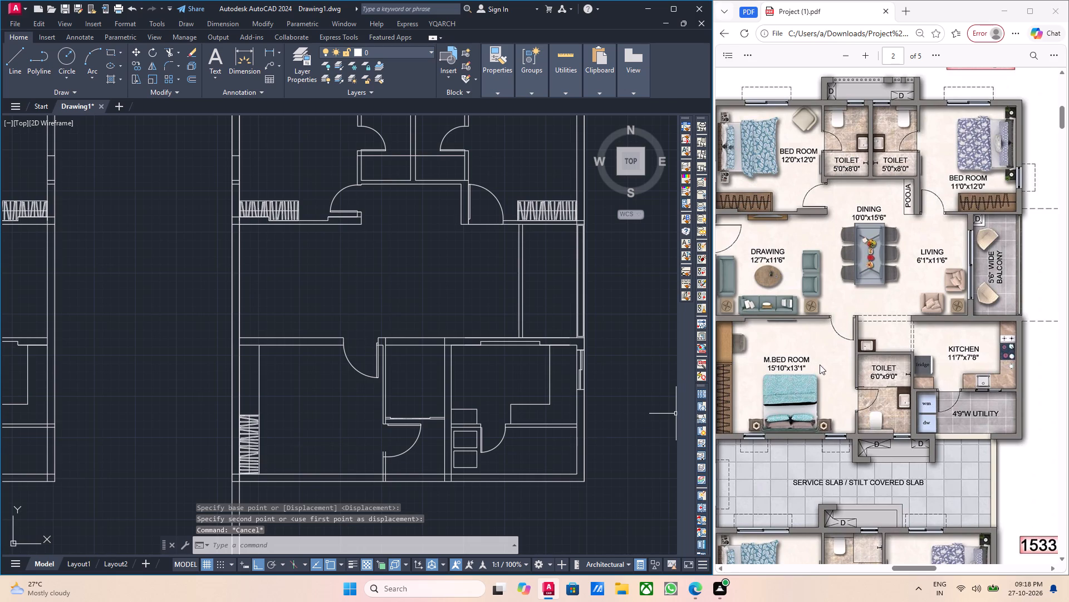
Draw a line 4.5 inches up from the bedroom top wall's lower face, continuing horizontally to the bedroom door jamb.
scroll(300, 366, up, 1)
middle_drag(302, 367, 326, 375)
scroll(326, 375, down, 1)
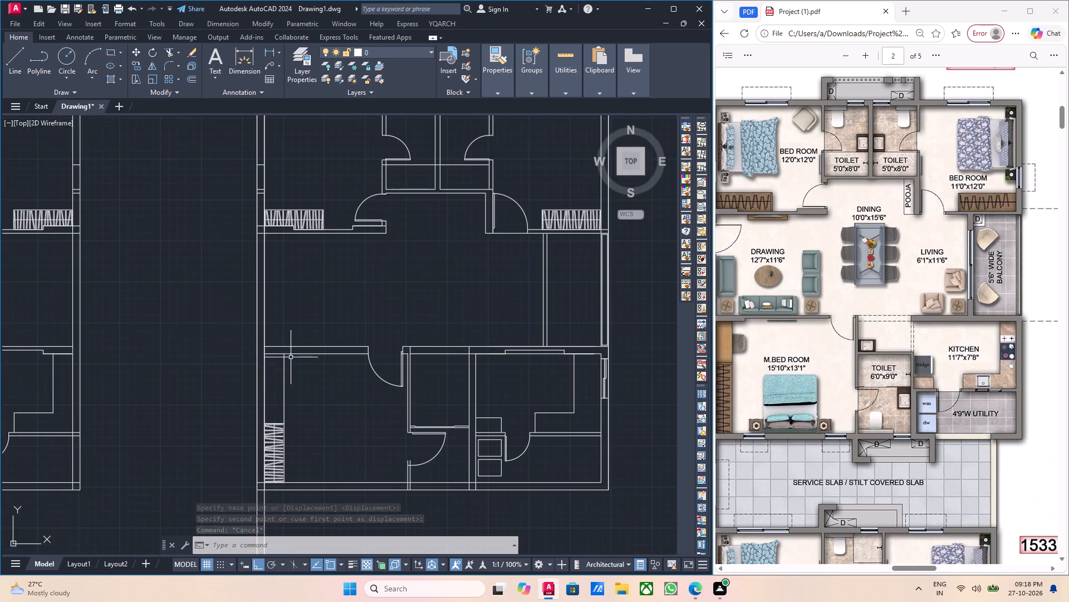
middle_drag(280, 373, 291, 384)
middle_drag(303, 389, 307, 401)
scroll(305, 388, up, 2)
middle_drag(327, 386, 326, 392)
key(l)
key(Return)
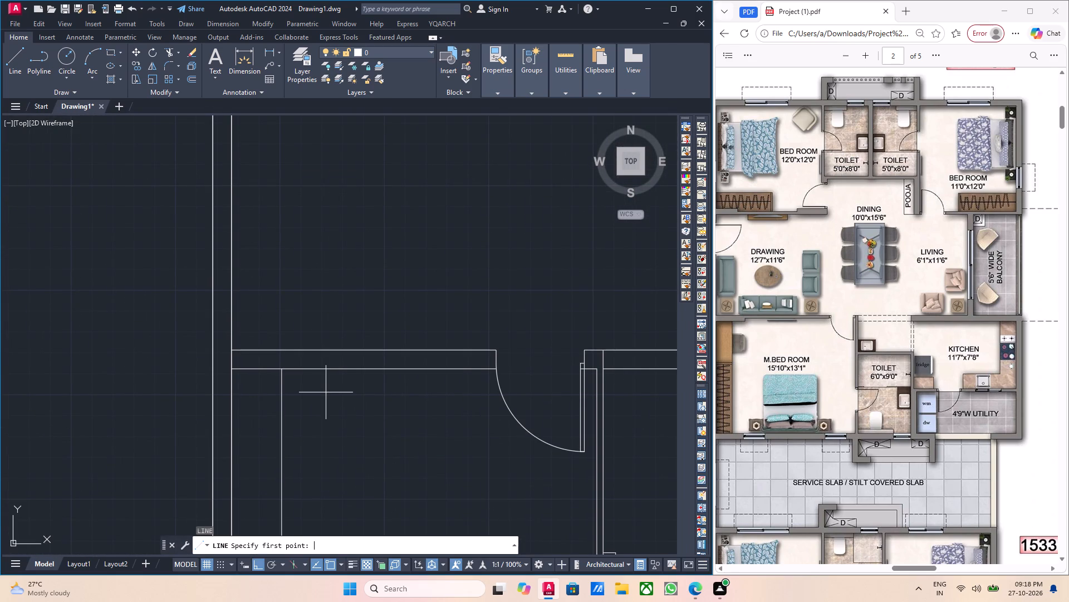
scroll(338, 368, up, 1)
click(308, 369)
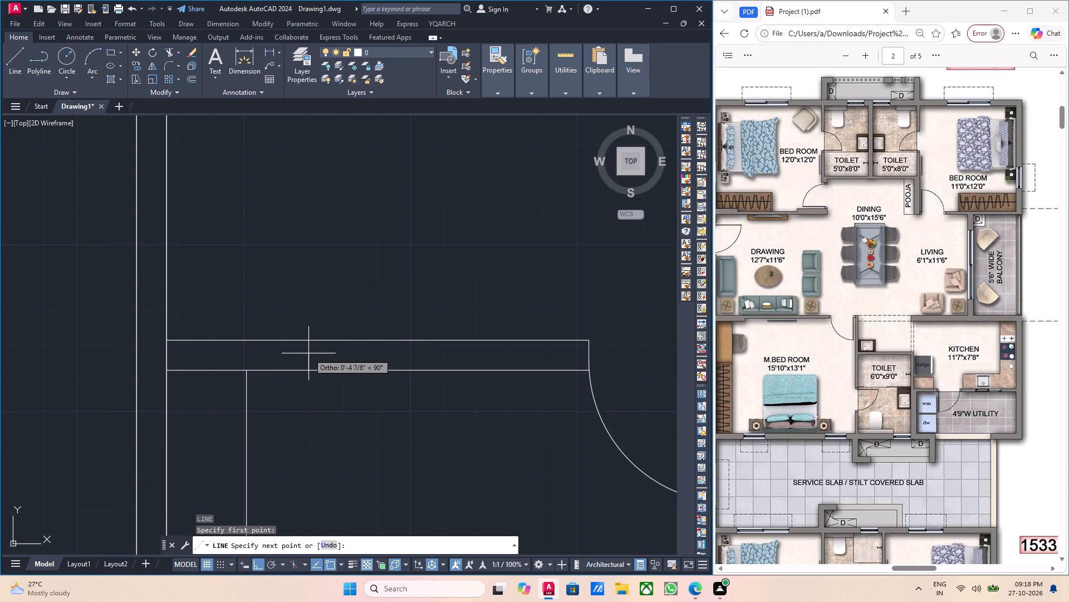
text(4.5)
key(Return)
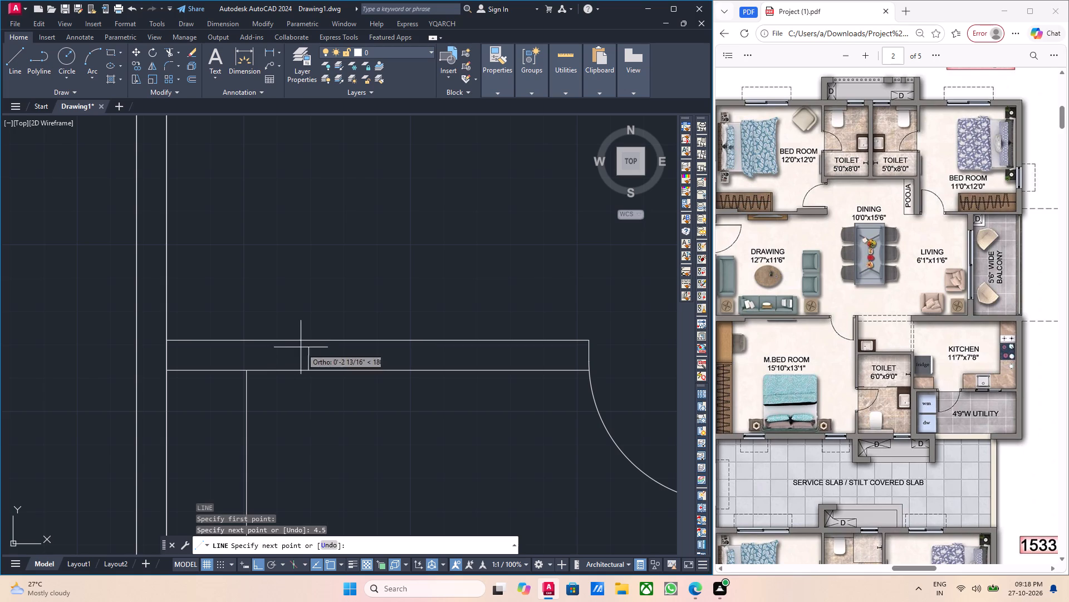
middle_drag(419, 356, 219, 382)
scroll(390, 377, up, 1)
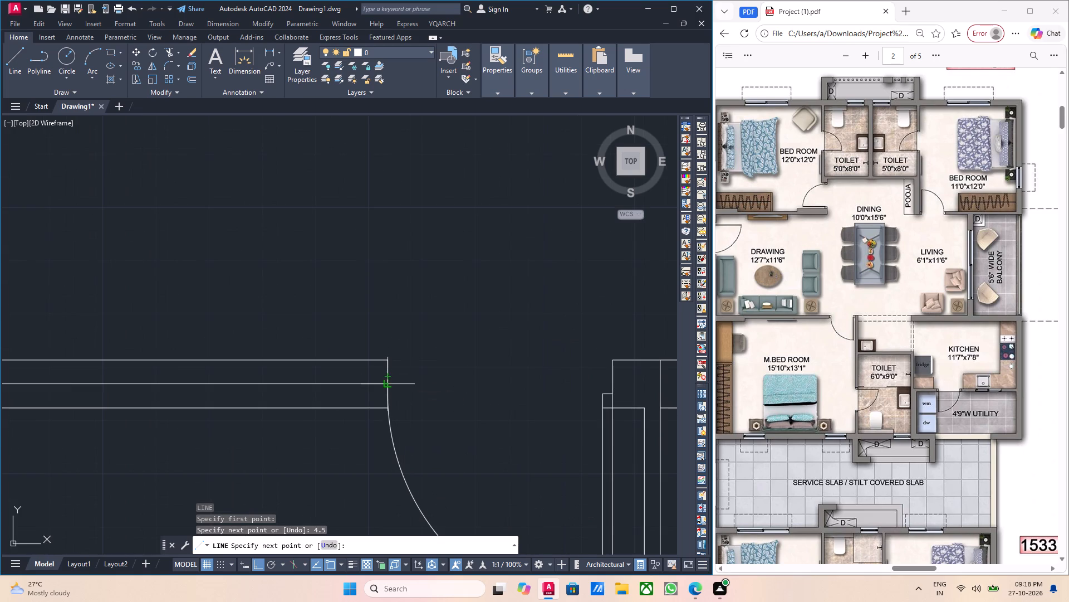
click(391, 385)
key(Escape)
Trim the wall's lower face line below the new 4.5-inch step, between the step and the bedroom door.
scroll(288, 405, down, 2)
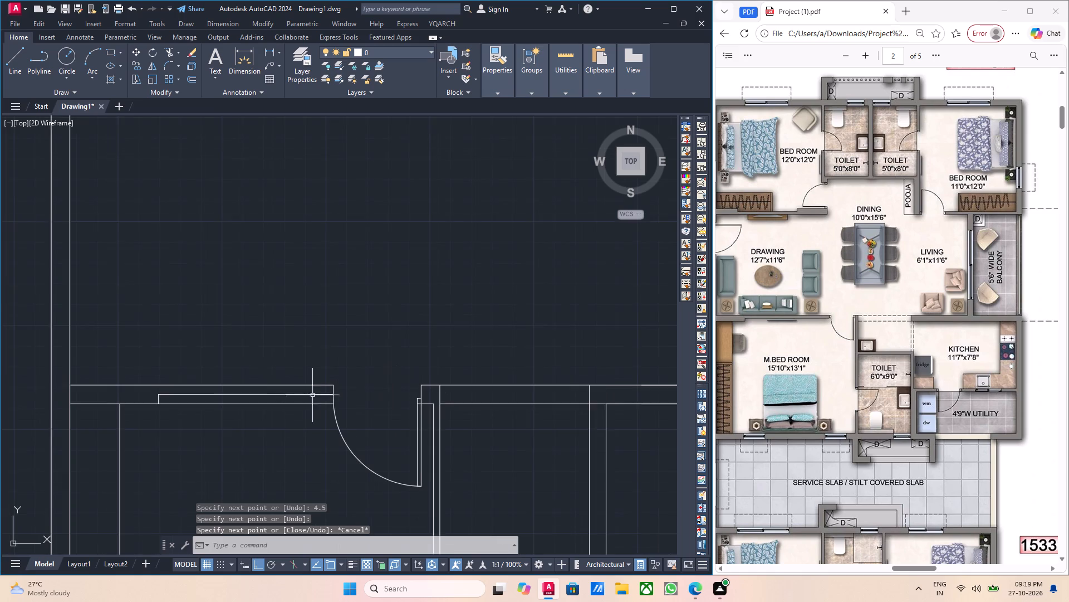
middle_drag(261, 407, 269, 410)
scroll(107, 399, up, 2)
text(tr)
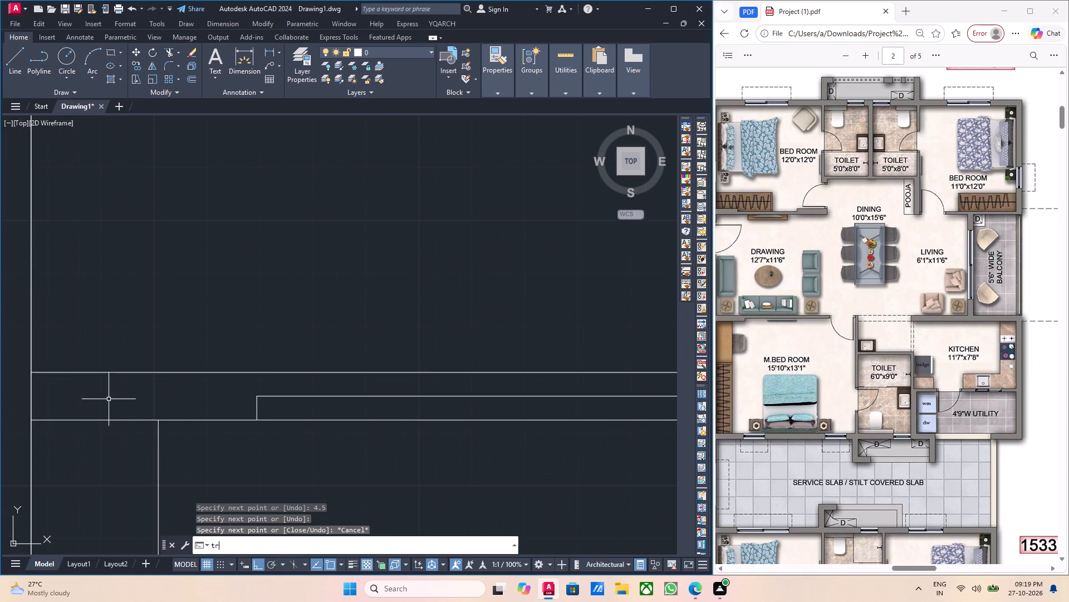
key(Return)
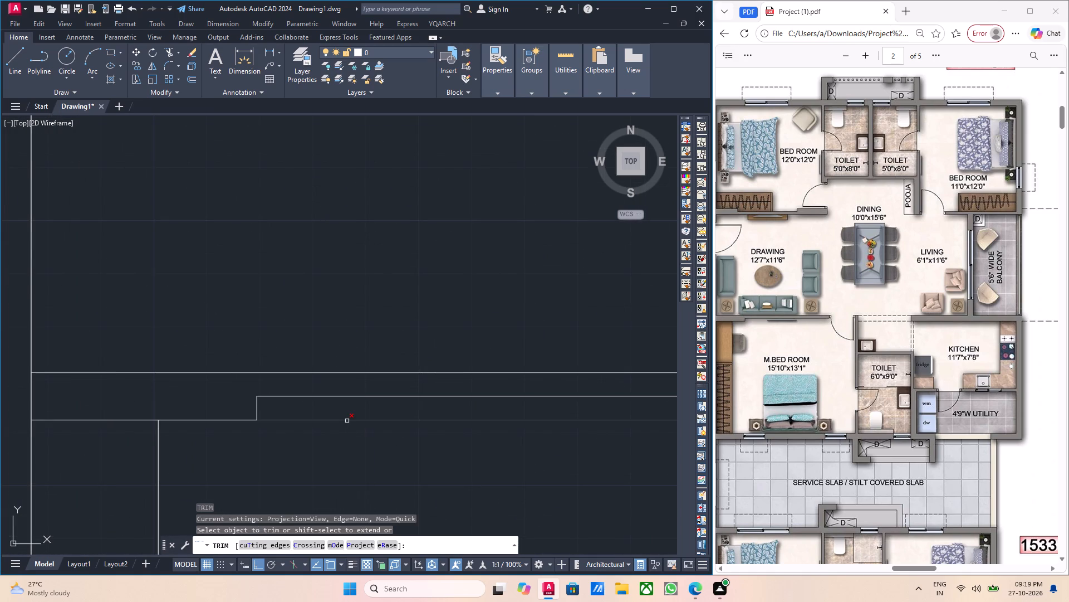
click(347, 421)
scroll(347, 420, down, 3)
middle_drag(407, 440, 352, 436)
key(grave)
key(Escape)
key(Escape)
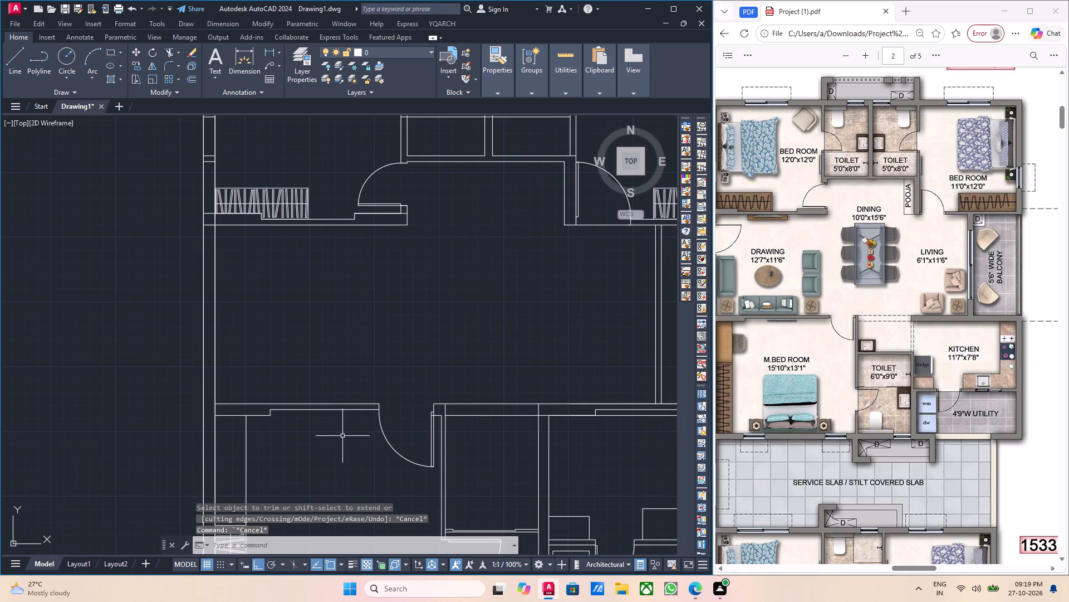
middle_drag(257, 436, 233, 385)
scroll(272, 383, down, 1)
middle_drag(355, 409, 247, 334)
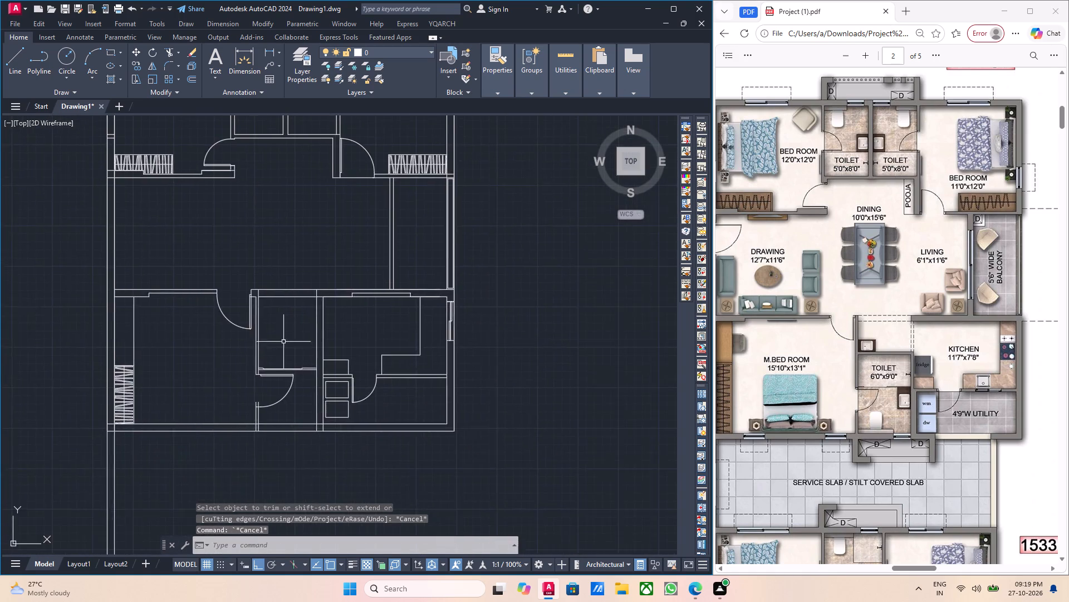
Examine the right-hand flat's lower bedroom, toilet, kitchen and utility layout.
middle_drag(290, 343, 259, 345)
scroll(234, 414, up, 3)
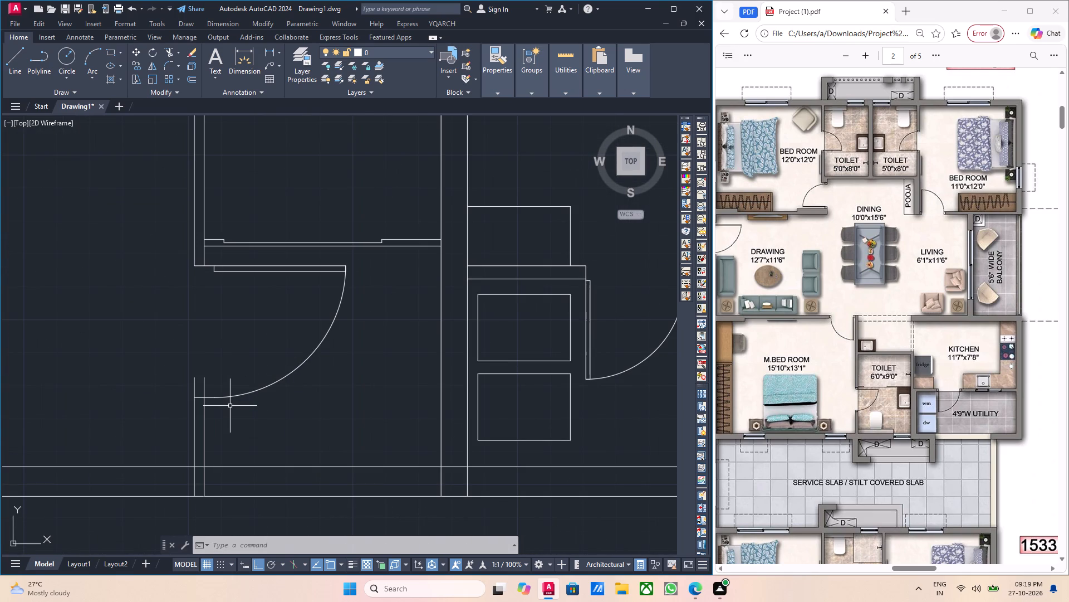
scroll(267, 417, down, 3)
middle_drag(307, 395, 292, 385)
scroll(238, 290, up, 2)
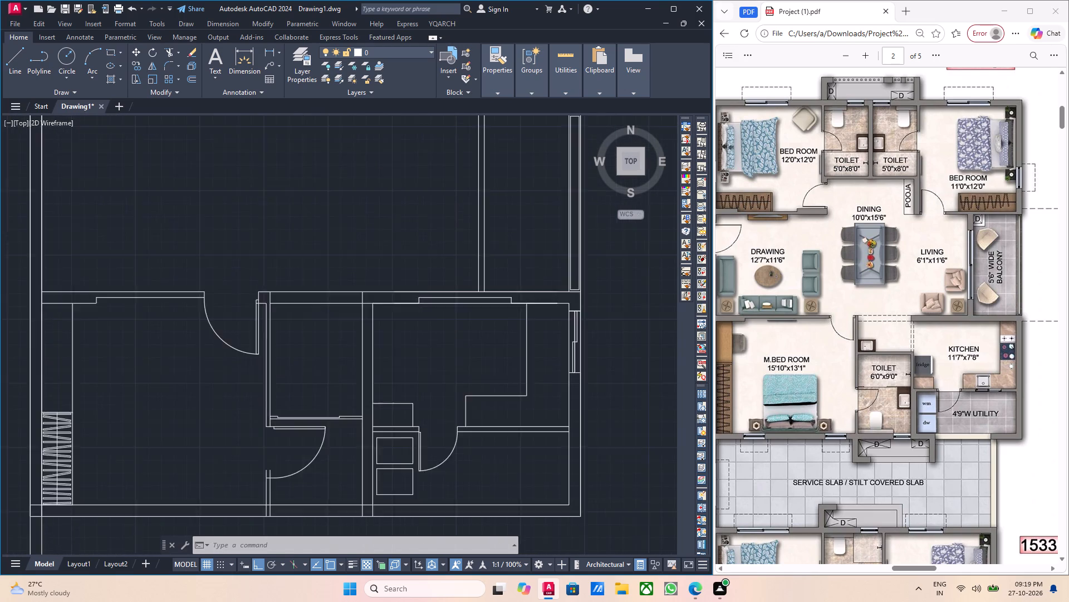
scroll(308, 323, up, 1)
middle_drag(304, 323, 237, 295)
scroll(263, 305, down, 2)
scroll(332, 315, up, 1)
middle_drag(332, 315, 273, 300)
middle_drag(362, 353, 268, 269)
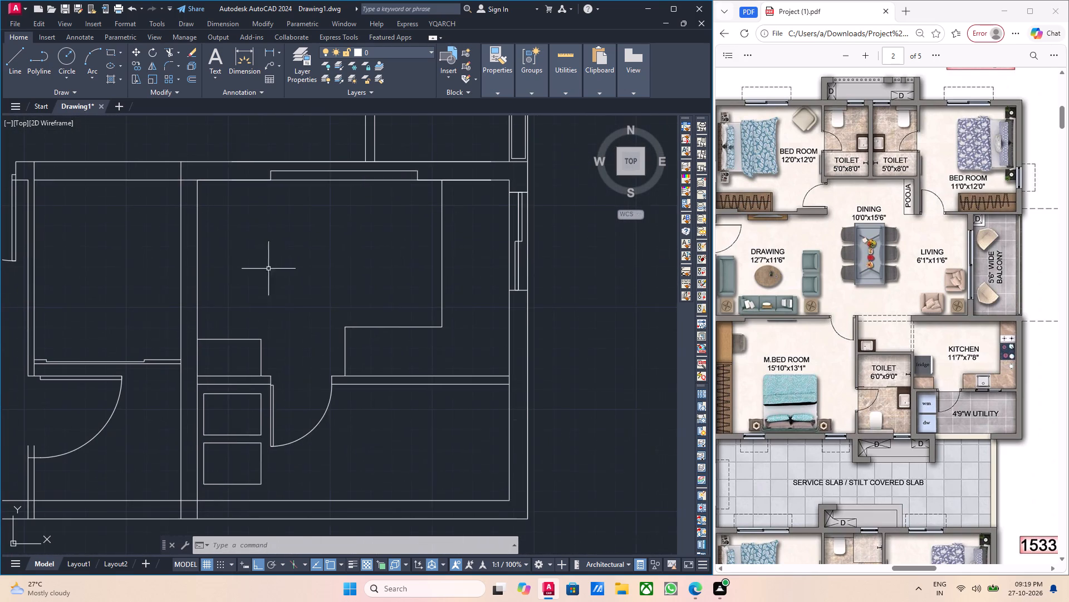
scroll(293, 287, down, 3)
scroll(222, 293, up, 1)
middle_drag(229, 293, 262, 295)
scroll(249, 288, down, 1)
scroll(239, 162, up, 1)
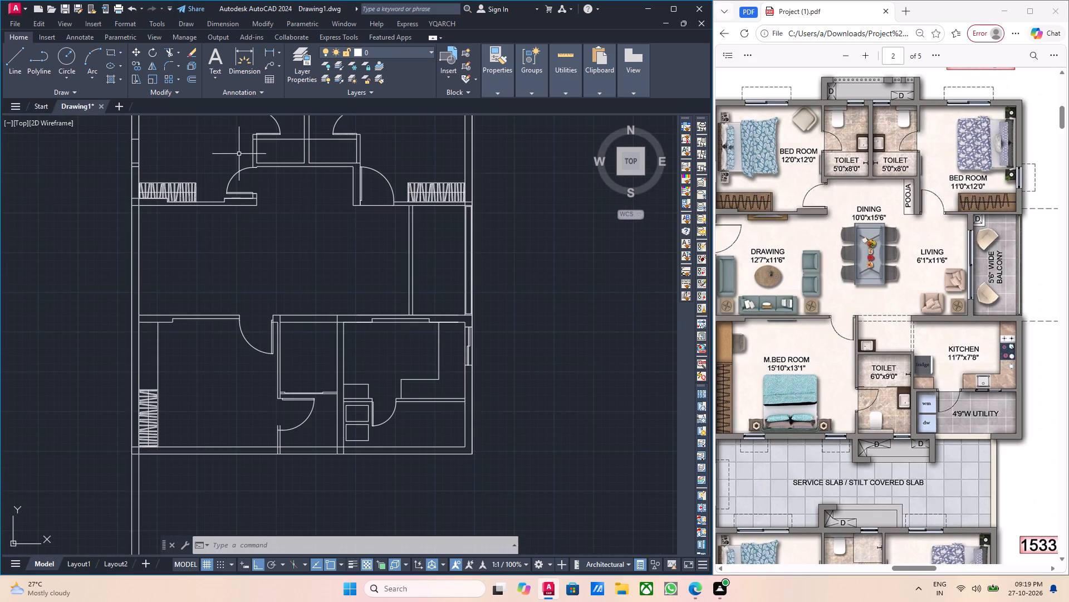
Measure the bedroom wardrobe's front line from the top wall's lower face to the bottom wall in the right-hand flat.
click(267, 52)
scroll(140, 419, up, 2)
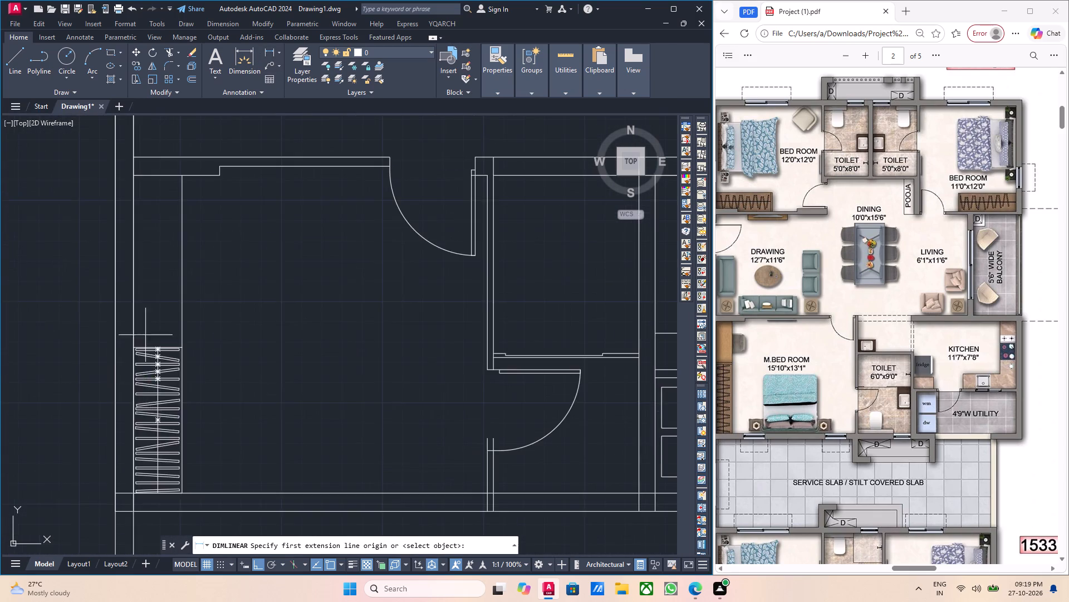
middle_drag(165, 348, 184, 385)
scroll(184, 385, up, 1)
scroll(213, 276, down, 2)
middle_drag(223, 260, 227, 289)
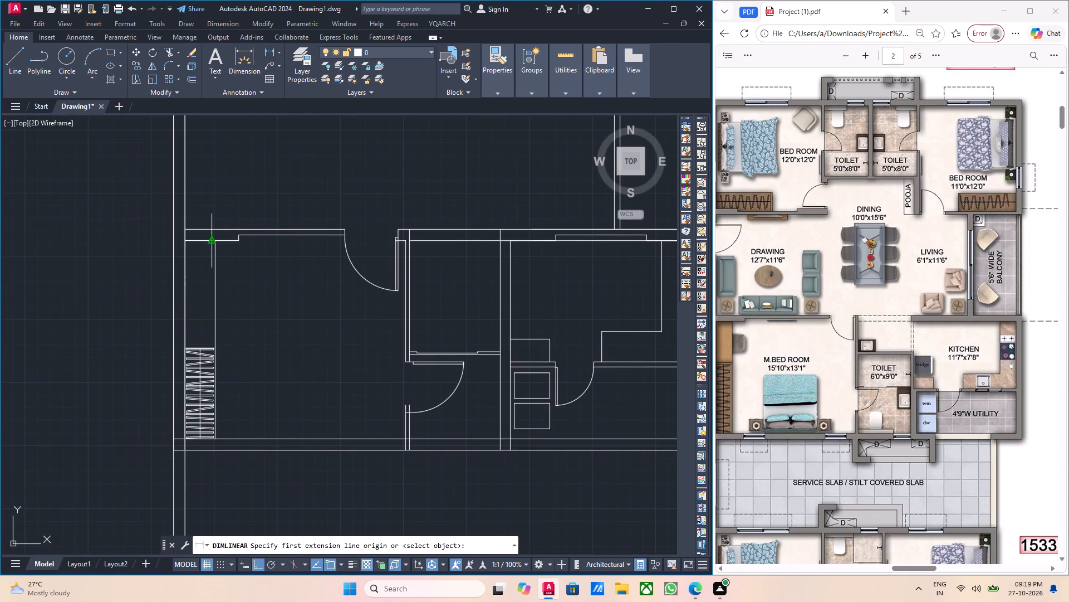
click(217, 241)
click(214, 440)
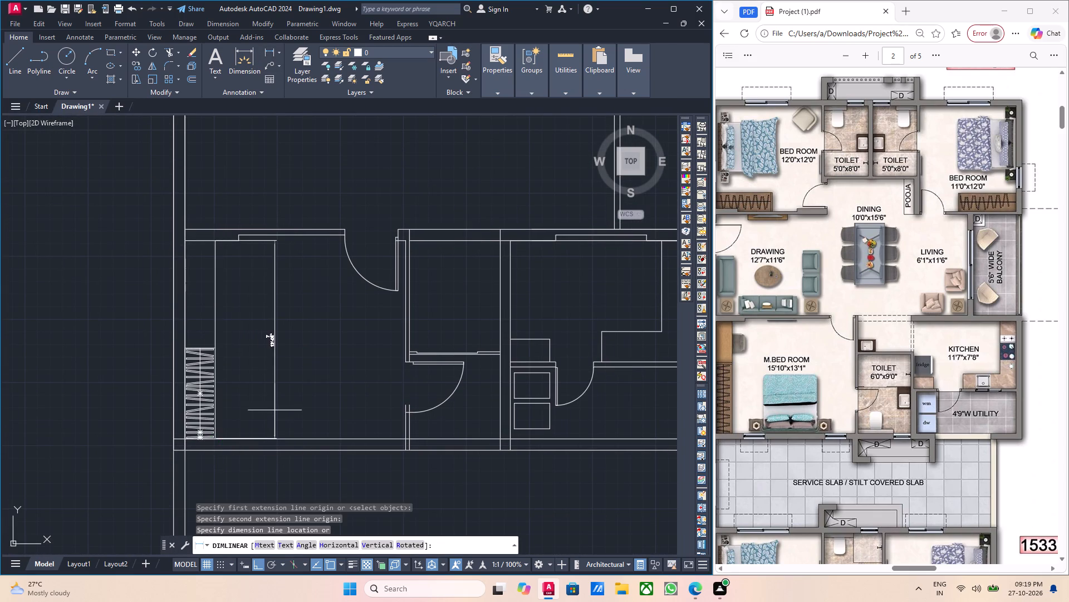
scroll(263, 343, up, 3)
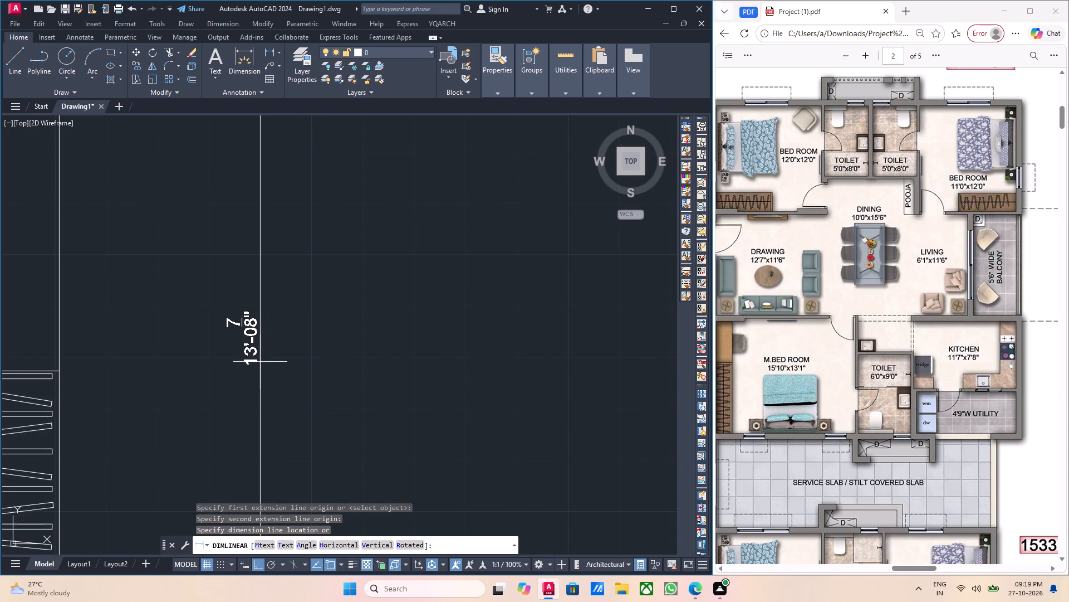
key(Escape)
Trim the two wall-line stubs projecting above the lower jamb of the left-hand flat's toilet door.
scroll(337, 401, down, 1)
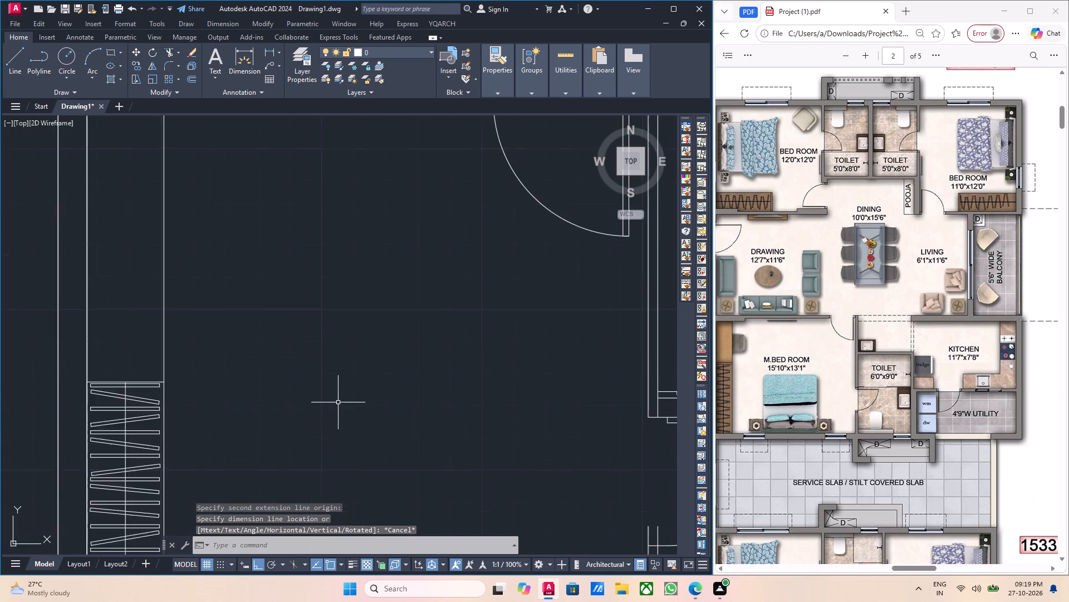
scroll(338, 402, down, 3)
middle_drag(478, 419, 377, 370)
scroll(333, 407, up, 5)
scroll(300, 418, down, 3)
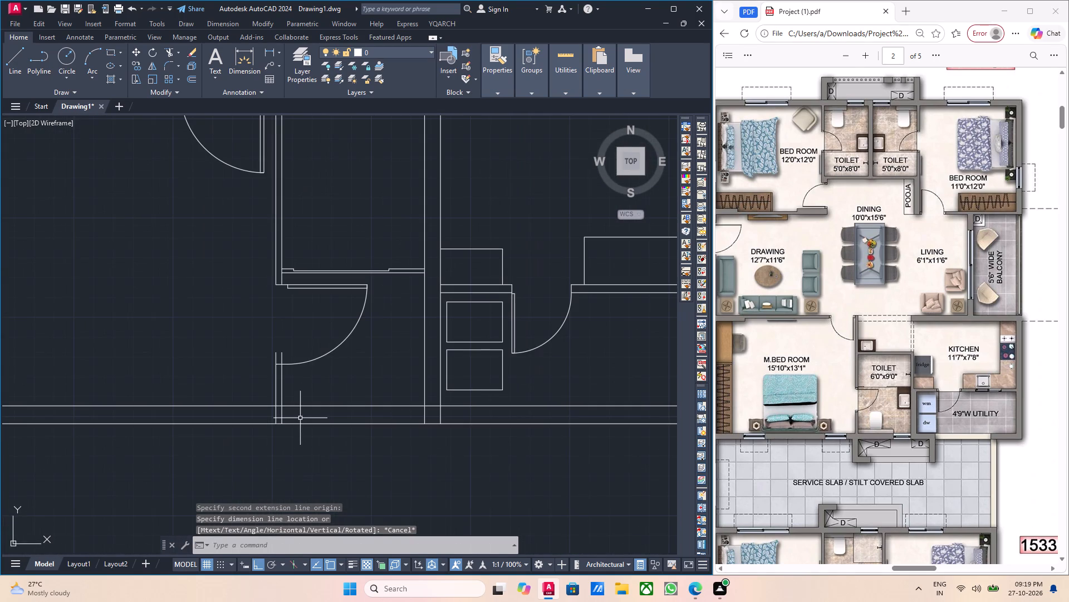
scroll(301, 419, down, 3)
scroll(237, 410, down, 1)
scroll(78, 421, up, 3)
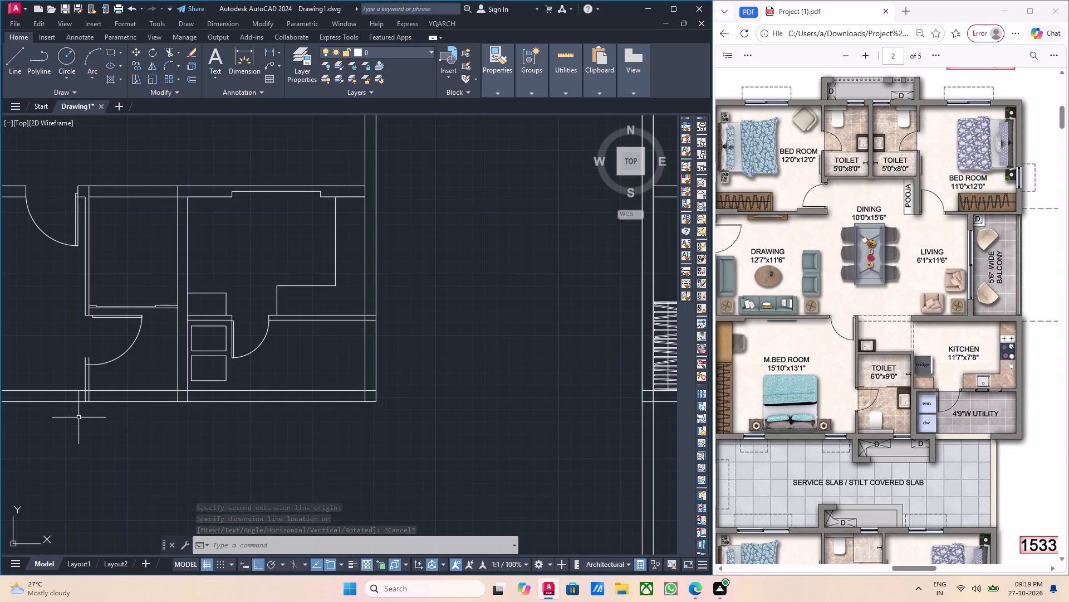
scroll(79, 417, down, 1)
middle_drag(117, 408, 194, 416)
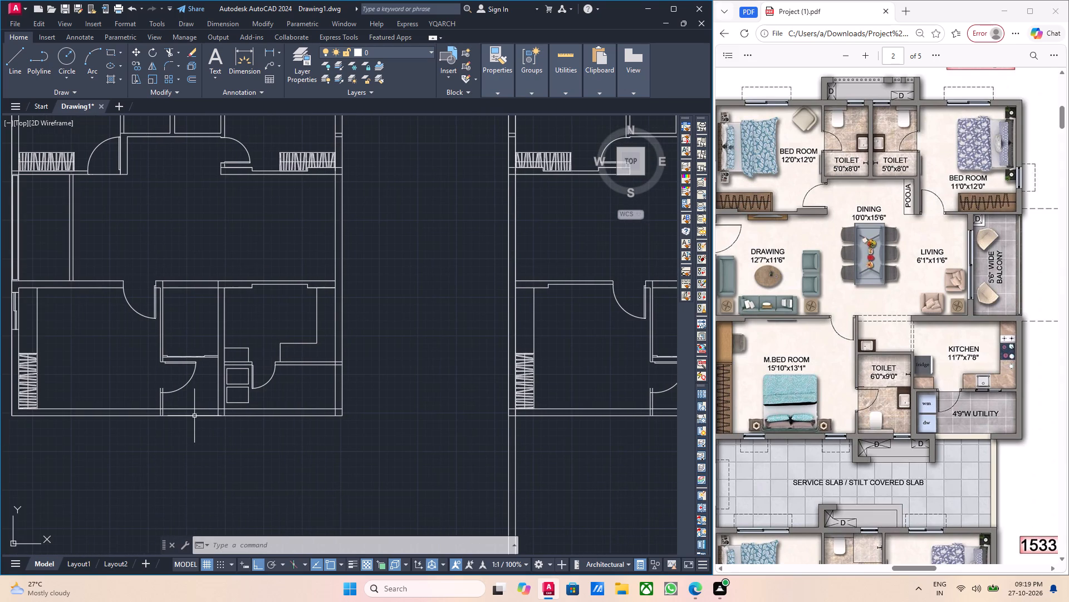
key(Escape)
scroll(150, 383, up, 4)
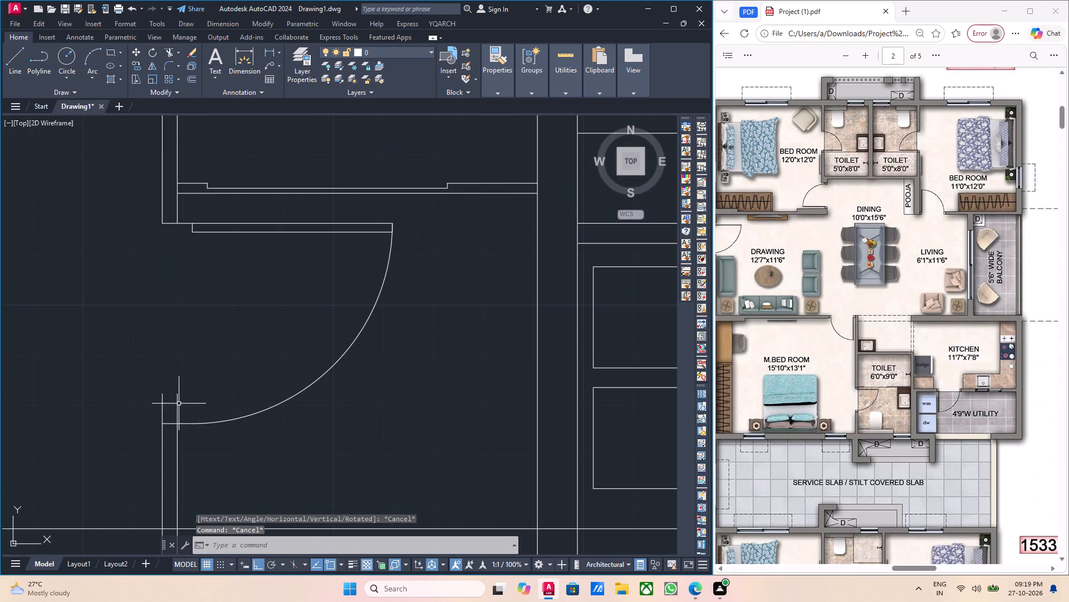
text(tr)
key(Return)
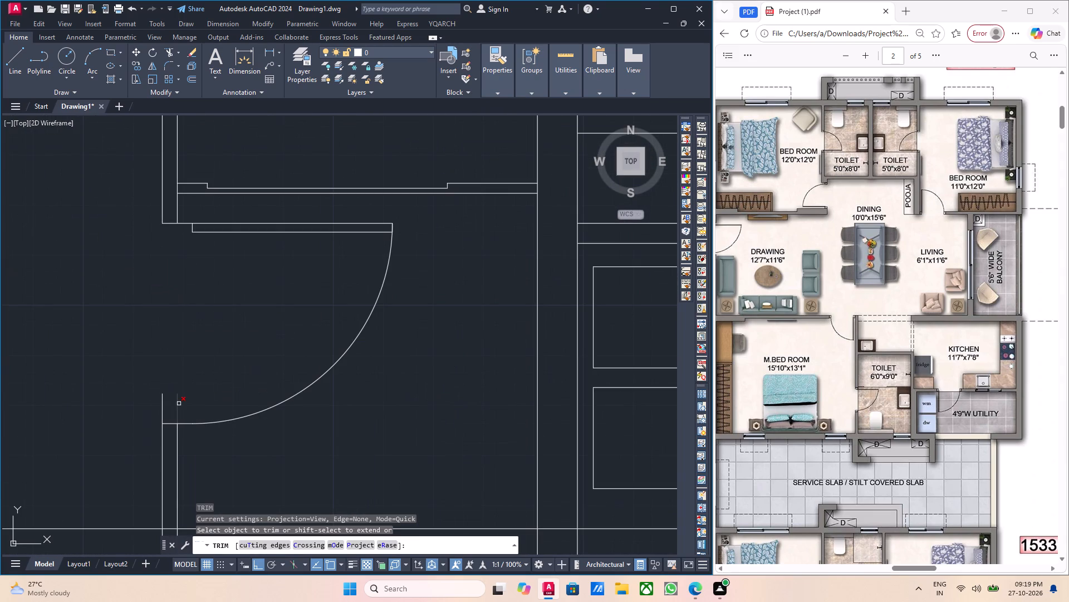
scroll(165, 395, up, 3)
click(248, 428)
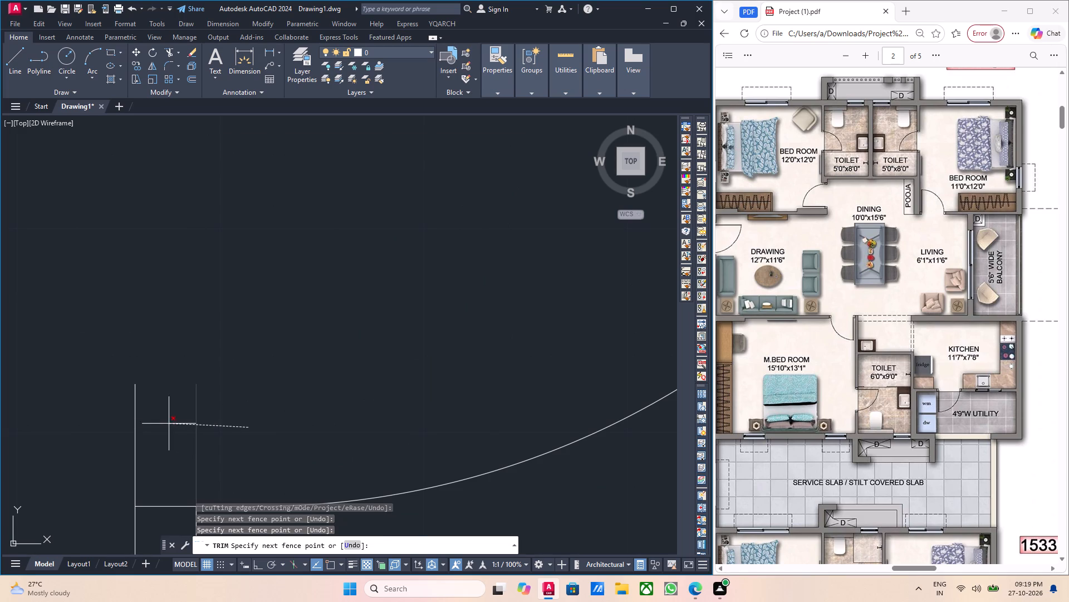
click(140, 423)
drag(140, 423, 112, 417)
click(106, 415)
click(173, 428)
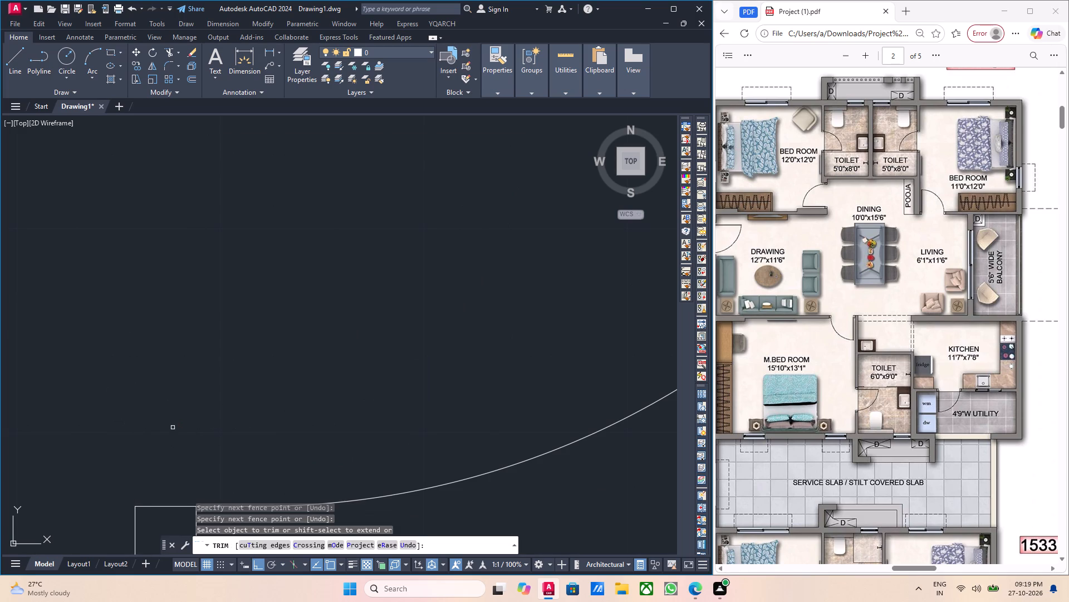
Trim the two wall-line stubs projecting above the lower jamb of the right-hand flat's toilet door.
scroll(173, 428, down, 6)
middle_drag(195, 406, 147, 386)
scroll(278, 409, down, 3)
middle_drag(404, 406, 327, 406)
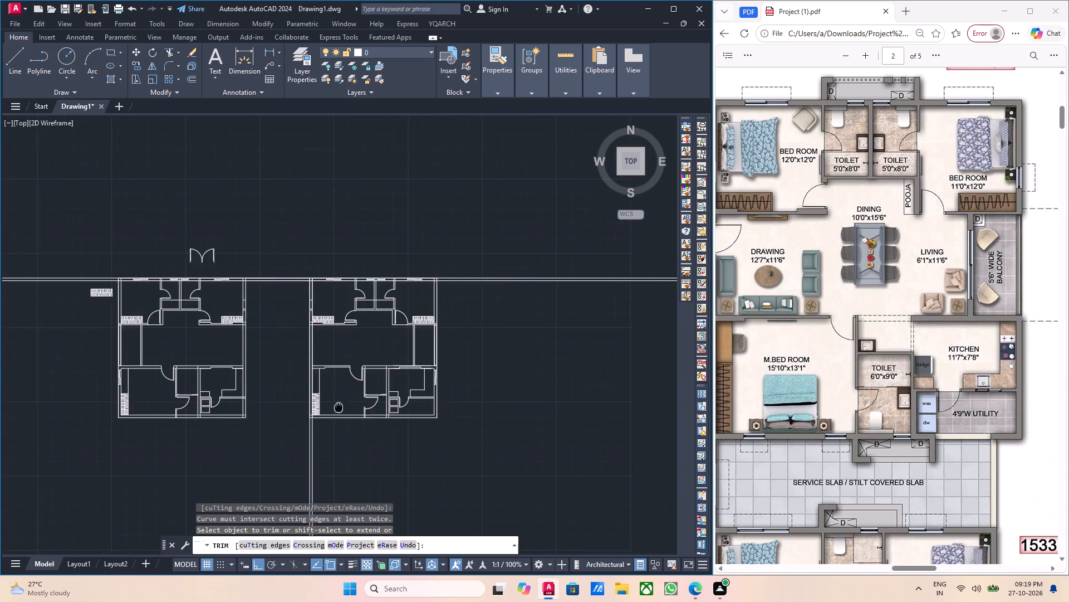
middle_drag(327, 406, 307, 402)
scroll(306, 401, up, 4)
scroll(453, 424, up, 1)
middle_drag(452, 424, 290, 409)
scroll(328, 412, up, 2)
drag(329, 412, 287, 409)
click(258, 405)
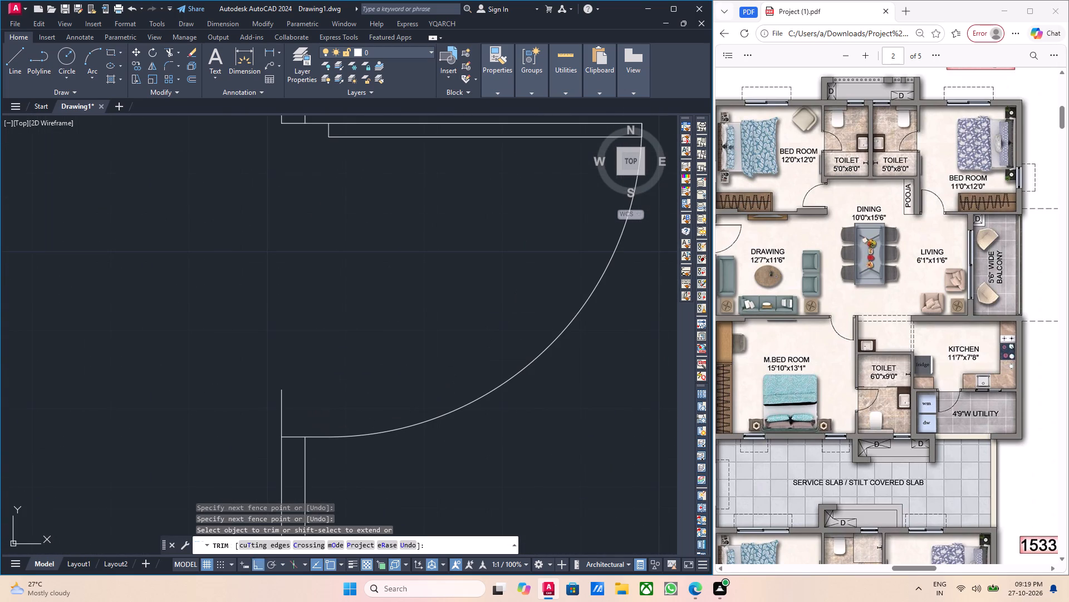
click(296, 404)
scroll(297, 404, down, 2)
key(Escape)
Trim the right-hand flat's bedroom-toilet wall lines where they cross the bottom outer wall.
scroll(297, 404, down, 3)
middle_drag(342, 402, 275, 380)
scroll(225, 401, up, 1)
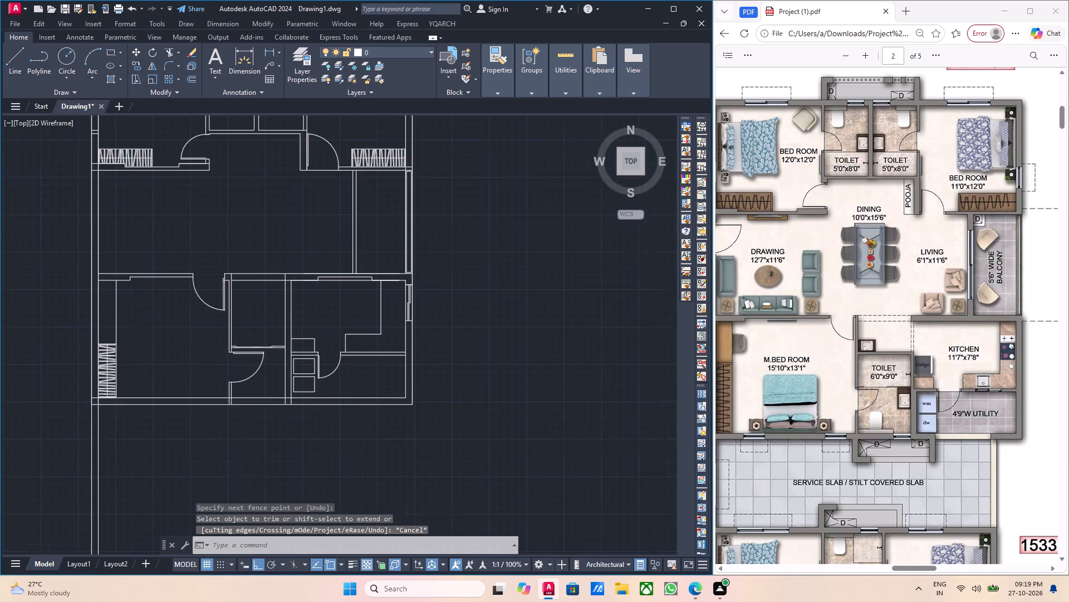
scroll(225, 401, up, 1)
key(space)
scroll(225, 399, up, 2)
click(227, 404)
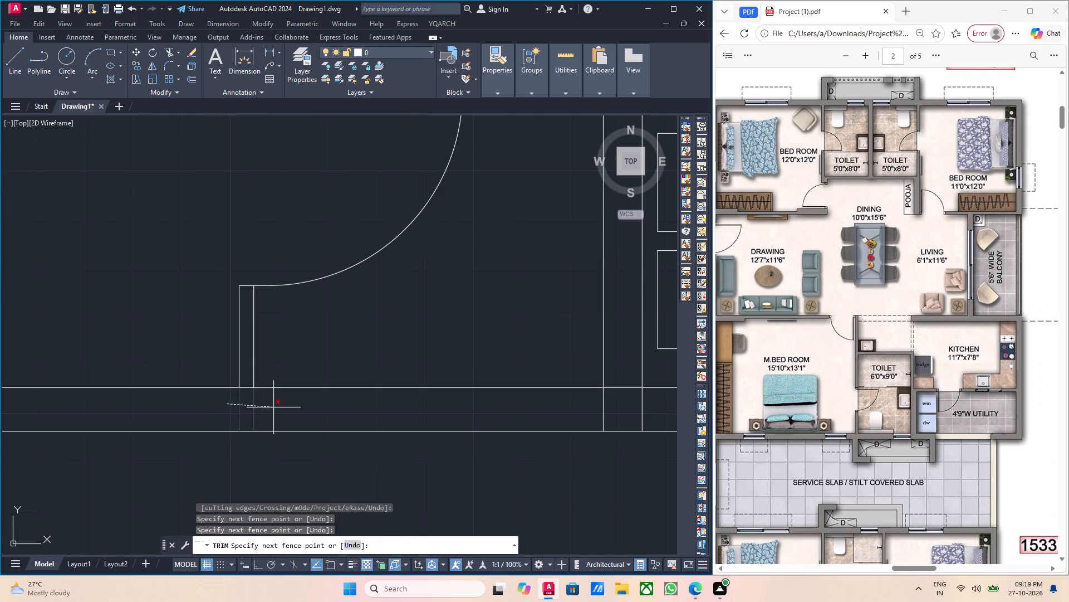
click(276, 407)
Trim the right-hand flat's toilet-utility wall lines where they cross the bottom outer wall.
scroll(202, 423, down, 2)
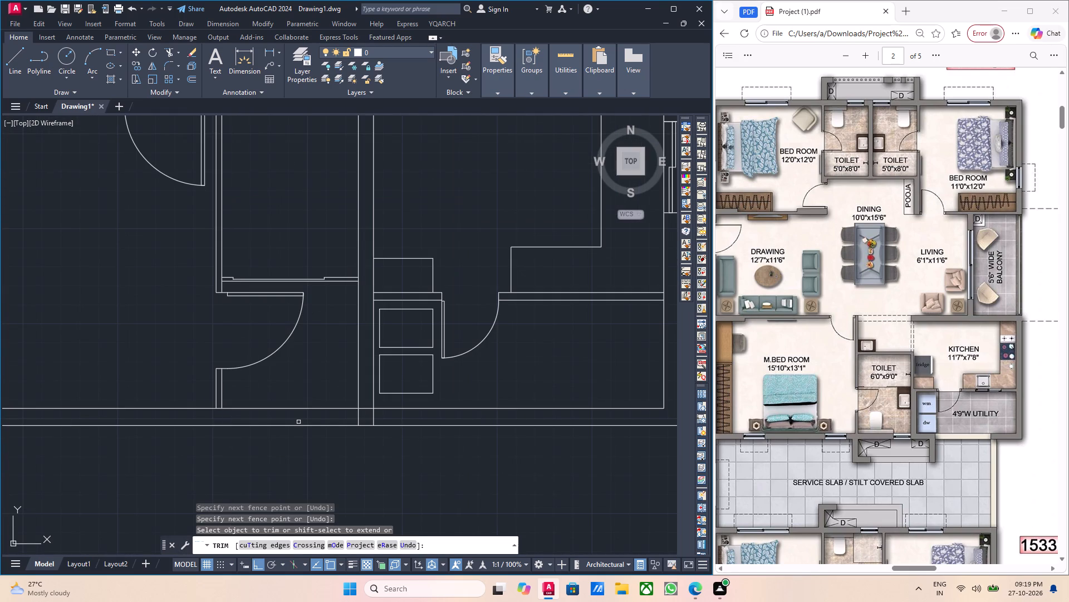
middle_drag(348, 431, 248, 419)
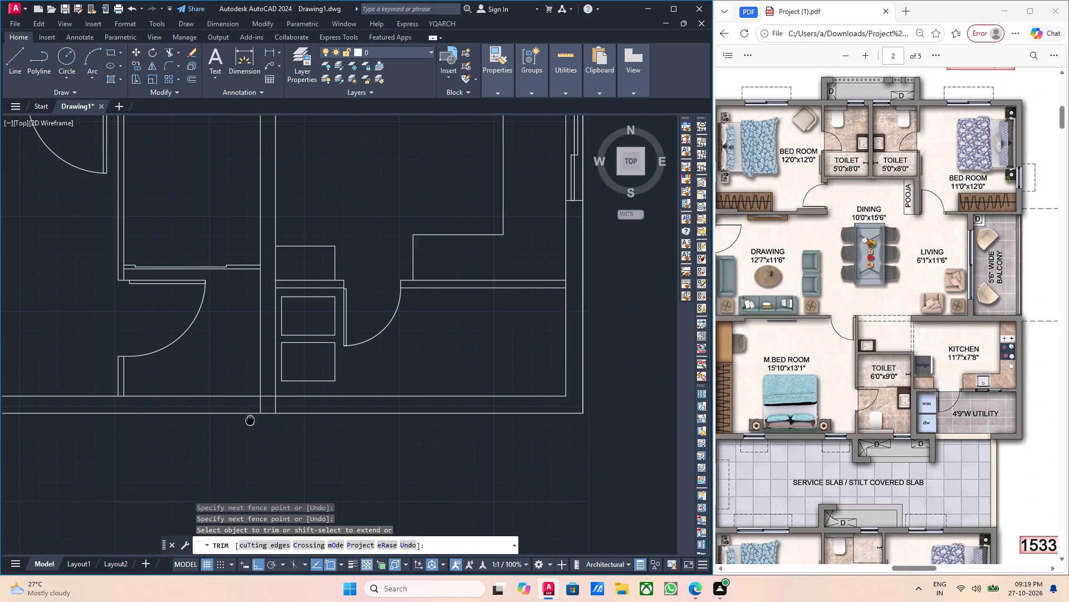
middle_drag(248, 419, 247, 419)
scroll(247, 414, up, 2)
drag(252, 402, 287, 402)
drag(332, 400, 292, 400)
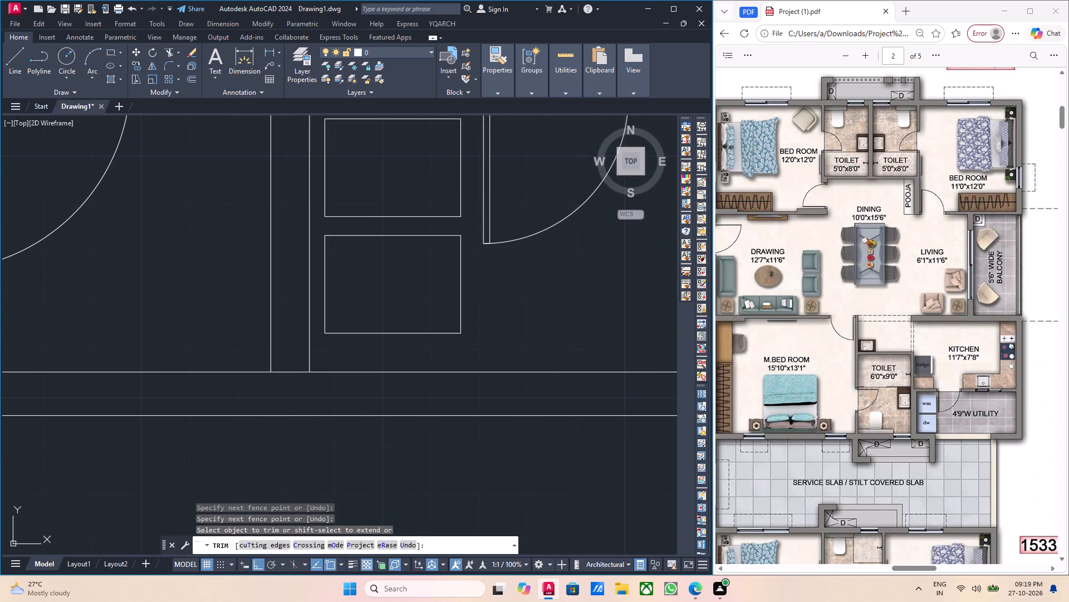
click(277, 400)
key(Escape)
key(Escape)
Measure the short wall segment between the bottom outer wall and the right-hand flat's toilet door.
scroll(252, 395, down, 3)
middle_drag(194, 390, 231, 436)
middle_drag(263, 417, 262, 416)
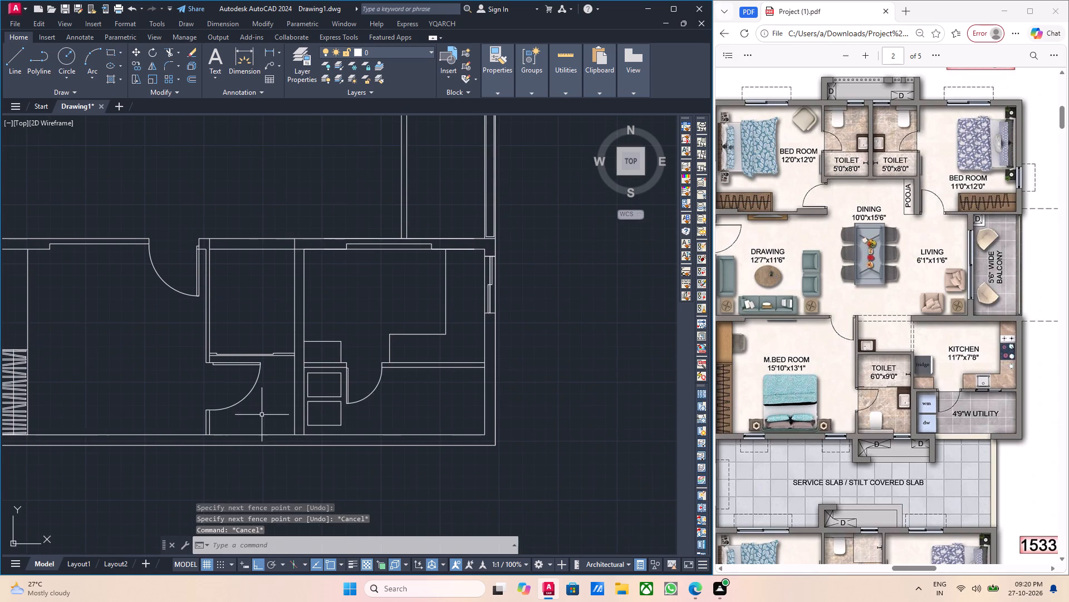
middle_drag(262, 416, 263, 411)
middle_drag(251, 406, 275, 431)
scroll(259, 420, up, 2)
drag(273, 424, 260, 421)
click(239, 412)
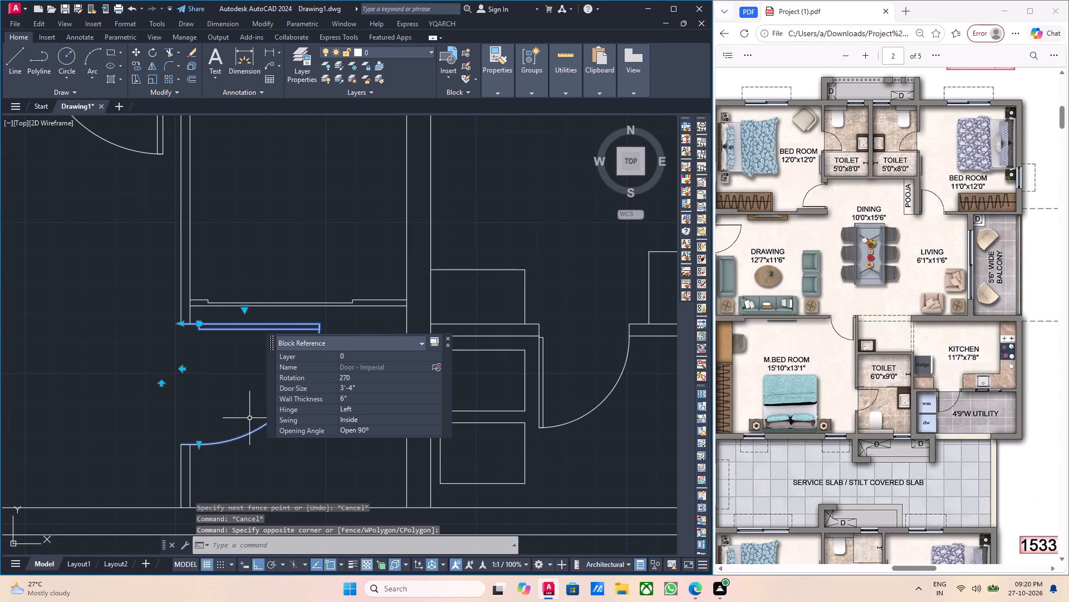
key(Escape)
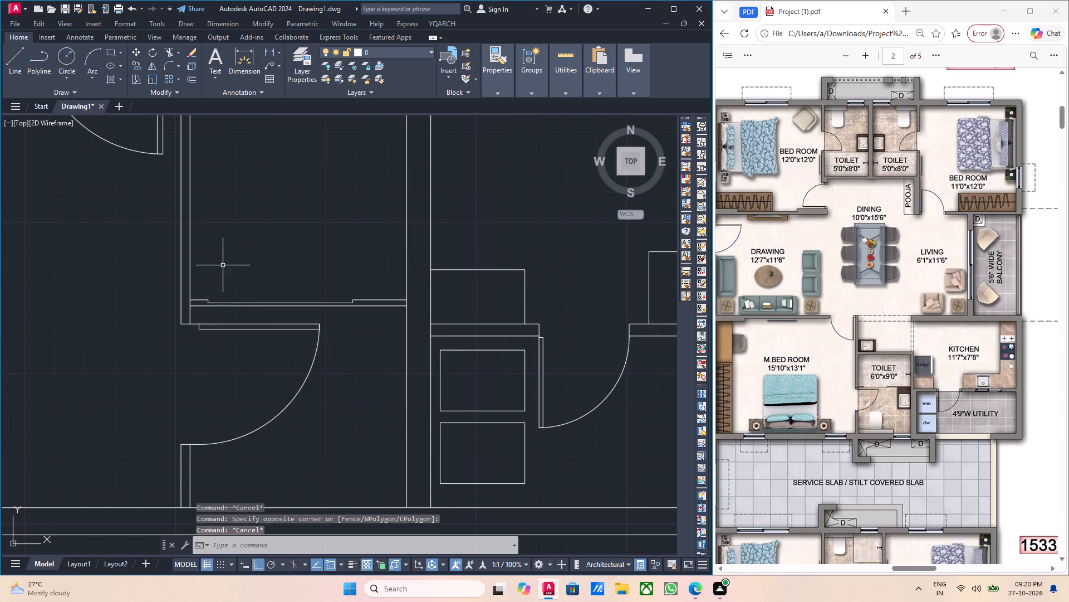
click(273, 51)
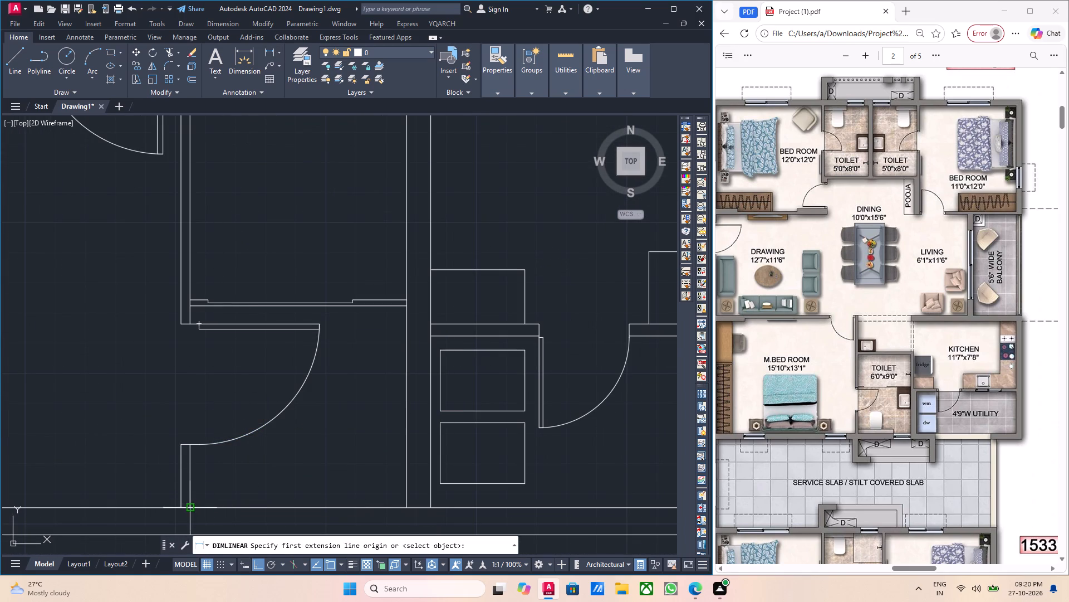
click(192, 506)
click(190, 448)
key(Escape)
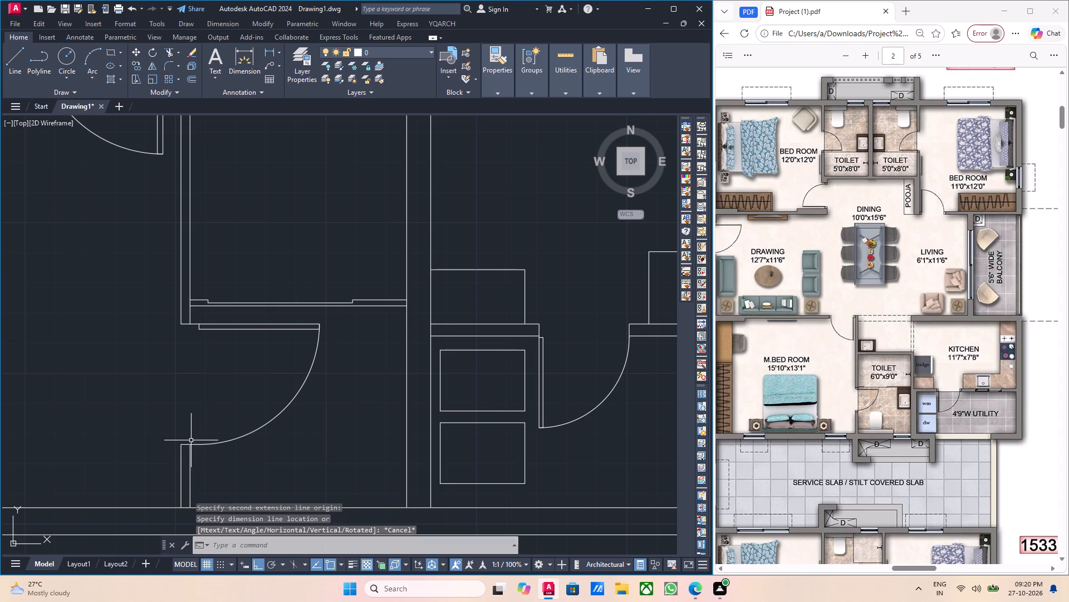
Stretch the toilet-side line of the short wall below the toilet door upward by 1'.
scroll(190, 463, up, 2)
drag(190, 474, 175, 473)
click(164, 468)
click(189, 415)
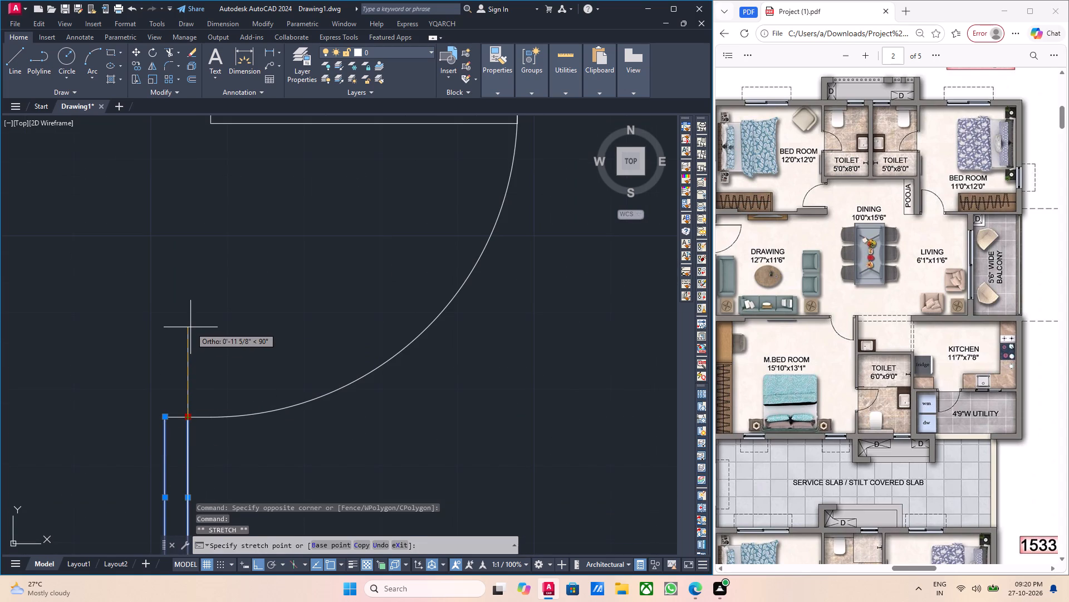
text(1')
key(Return)
key(Escape)
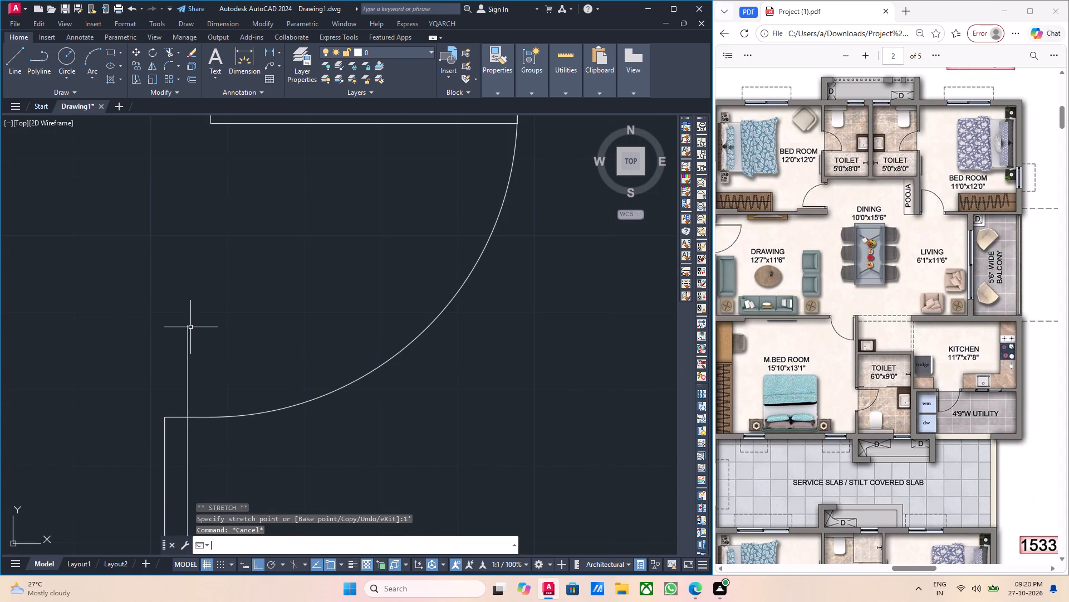
Measure the gap between the toilet door's upper jamb and the stretched wall line's top end.
middle_drag(232, 303, 239, 402)
click(266, 48)
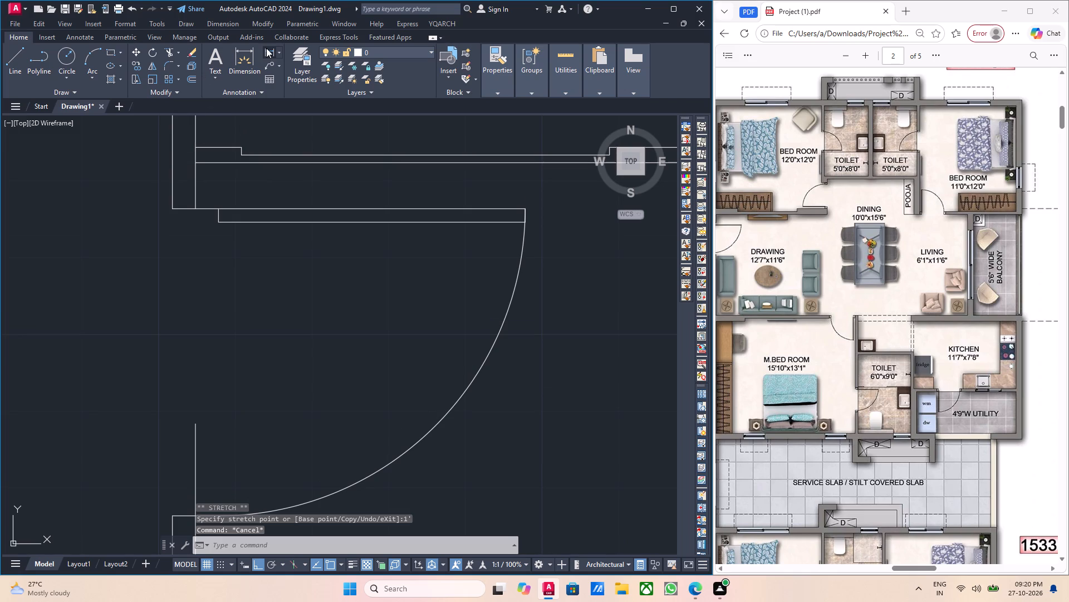
drag(197, 207, 201, 217)
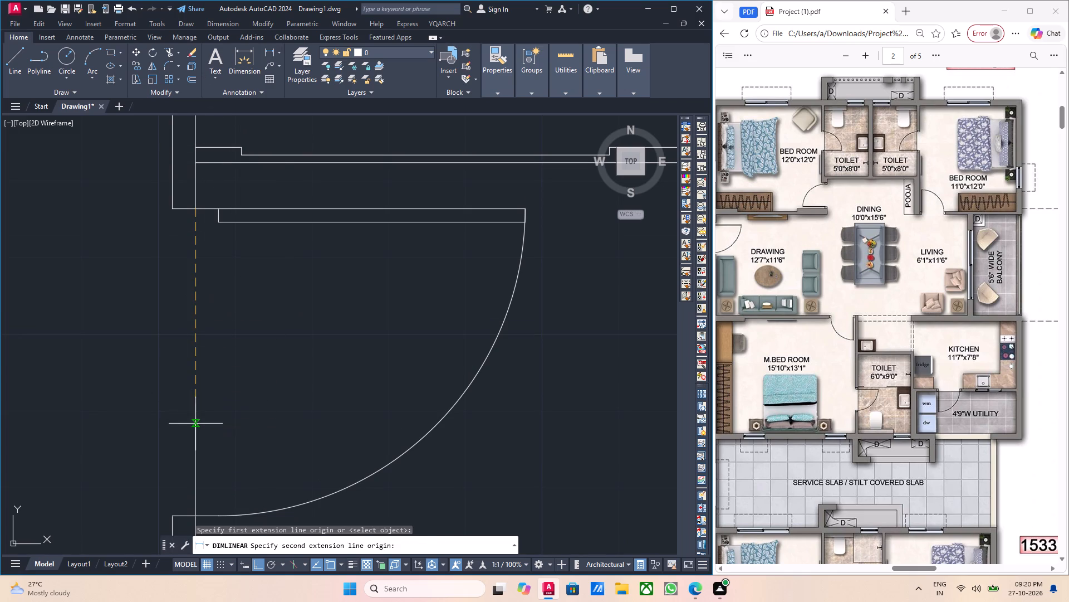
click(195, 420)
key(Escape)
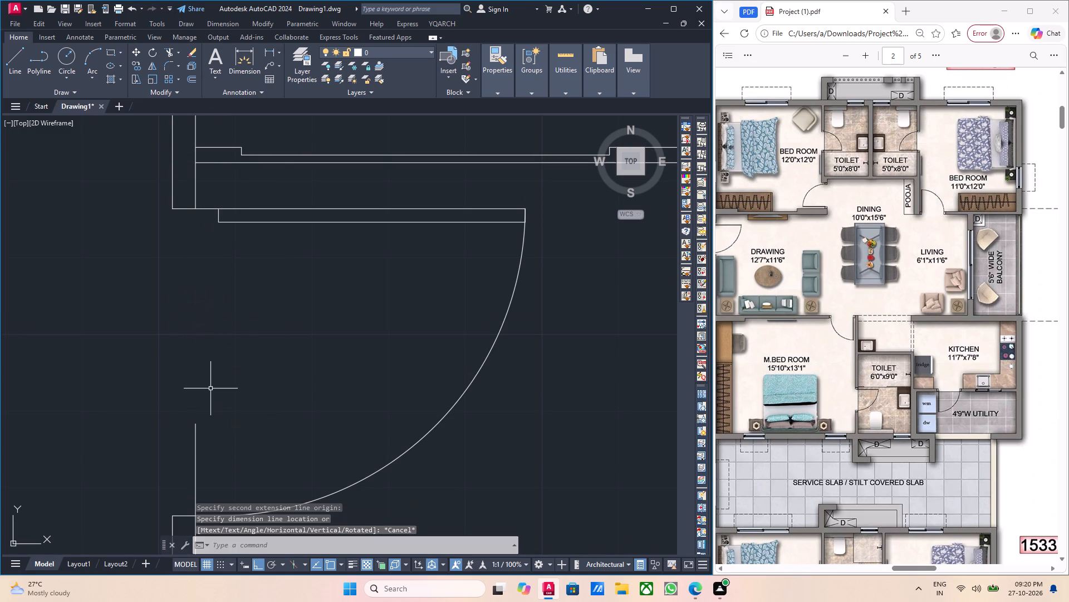
Stretch the top end of the toilet-side line of the short wall below the toilet door upward by 4".
drag(217, 439, 184, 439)
drag(150, 429, 158, 430)
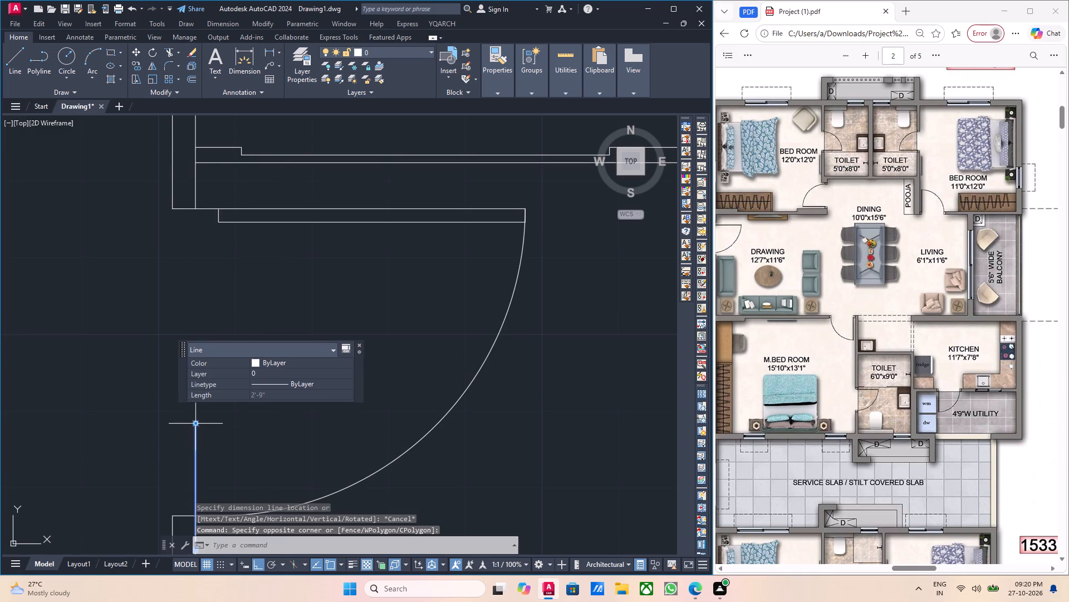
click(193, 425)
key(4)
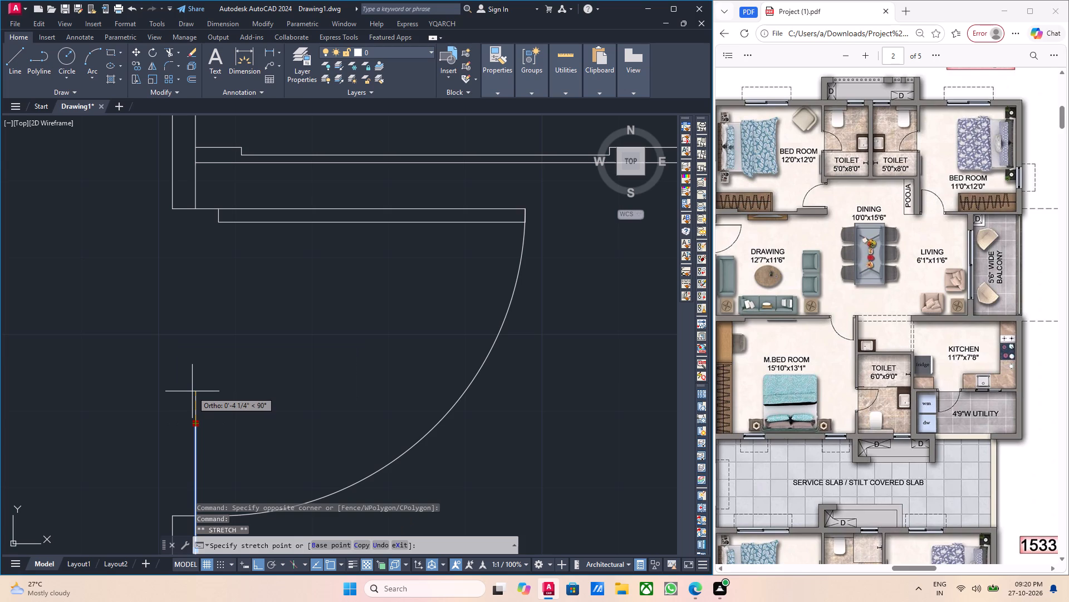
key(Return)
key(Escape)
scroll(205, 427, down, 2)
middle_drag(209, 444, 203, 407)
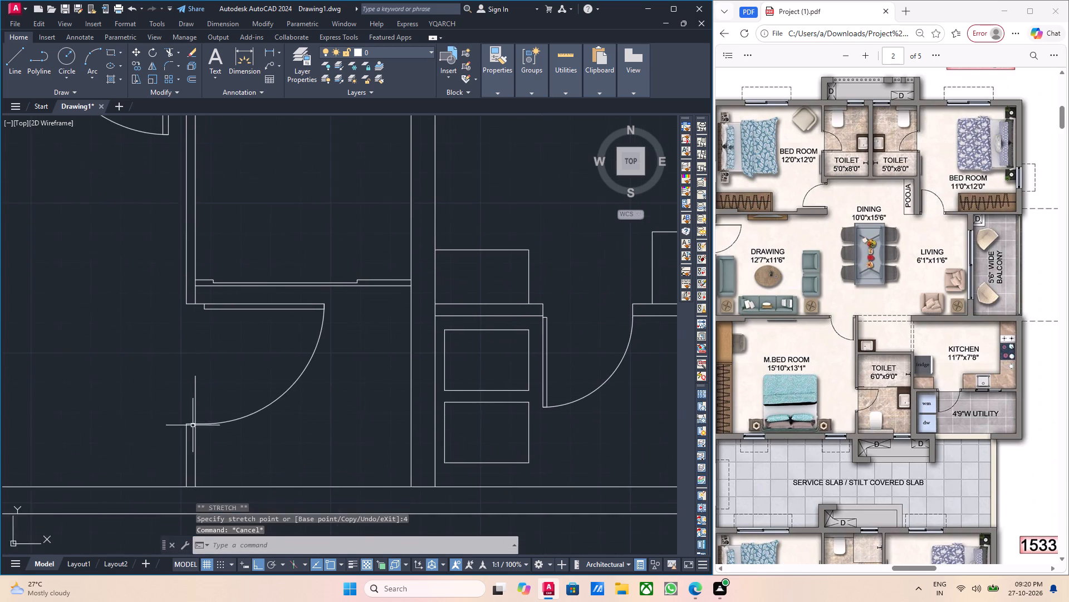
Stretch the short wall's bedroom-side line upward until it is level with the top end of its toilet-side line.
scroll(185, 442, up, 3)
drag(193, 448, 168, 442)
click(158, 438)
middle_drag(162, 357, 83, 422)
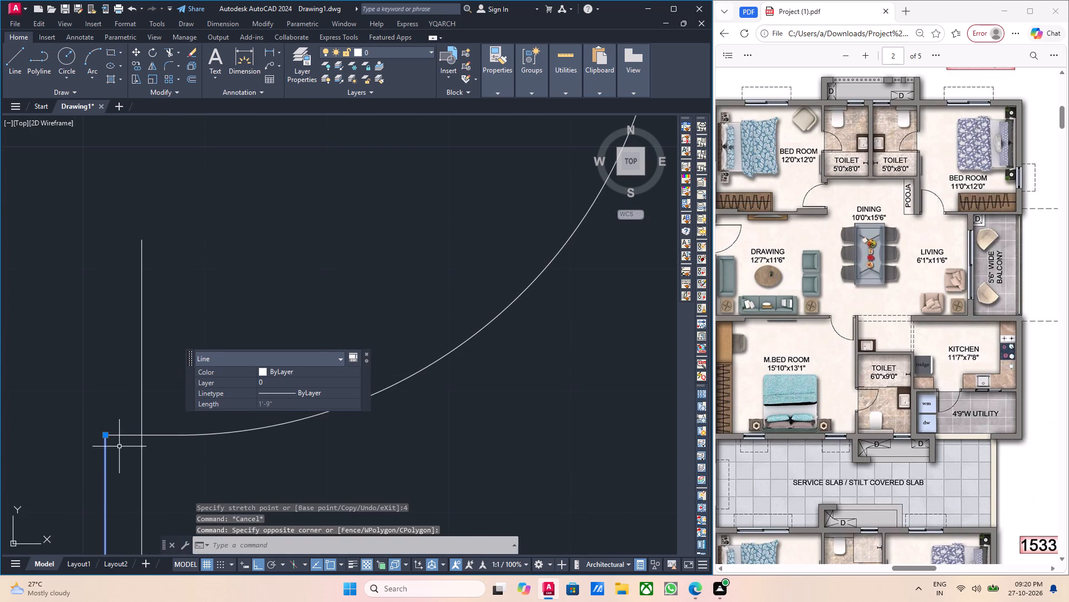
click(106, 435)
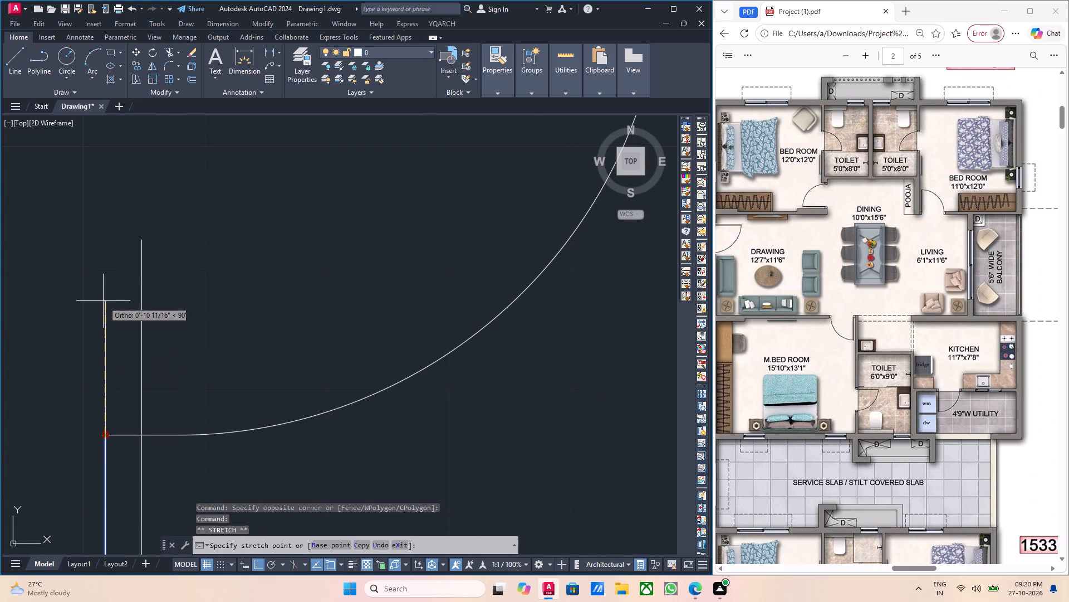
click(109, 239)
key(Escape)
Draw a line across the top of the short wall below the toilet door, joining its two wall lines.
middle_drag(161, 258, 158, 288)
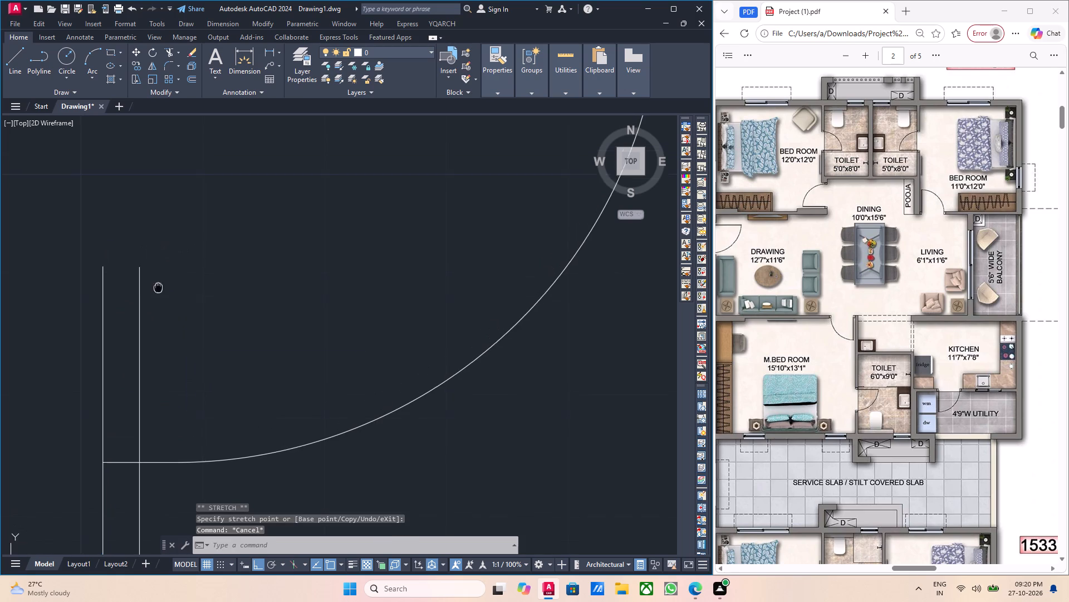
middle_drag(158, 288, 158, 290)
key(l)
key(Return)
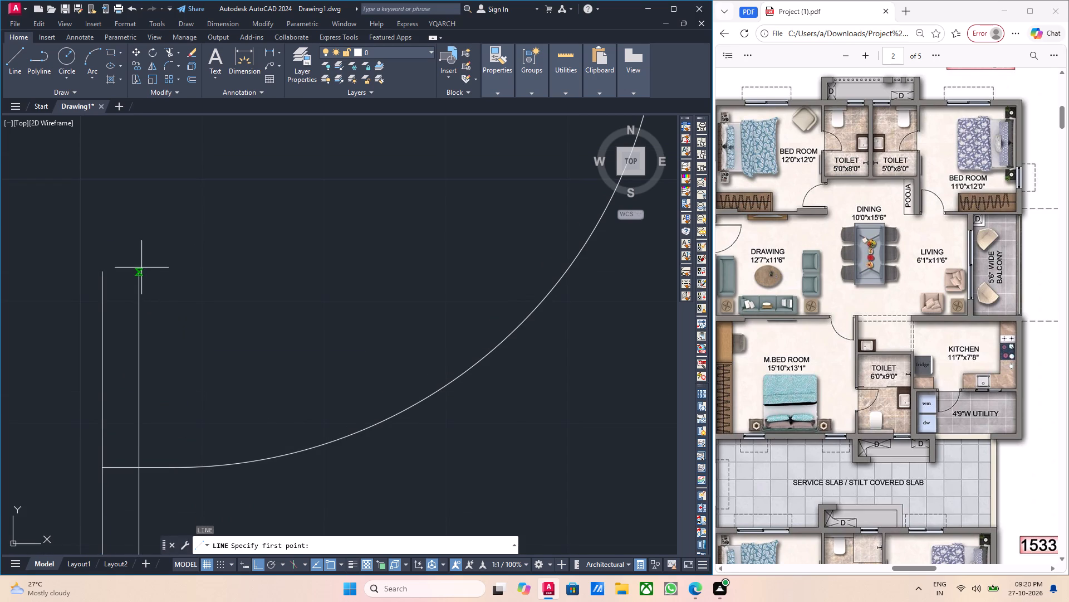
click(140, 270)
click(101, 269)
key(Escape)
Scale down the right-hand flat's toilet door from its upper jamb corner to fit the shortened opening above the short wall.
scroll(144, 297, down, 1)
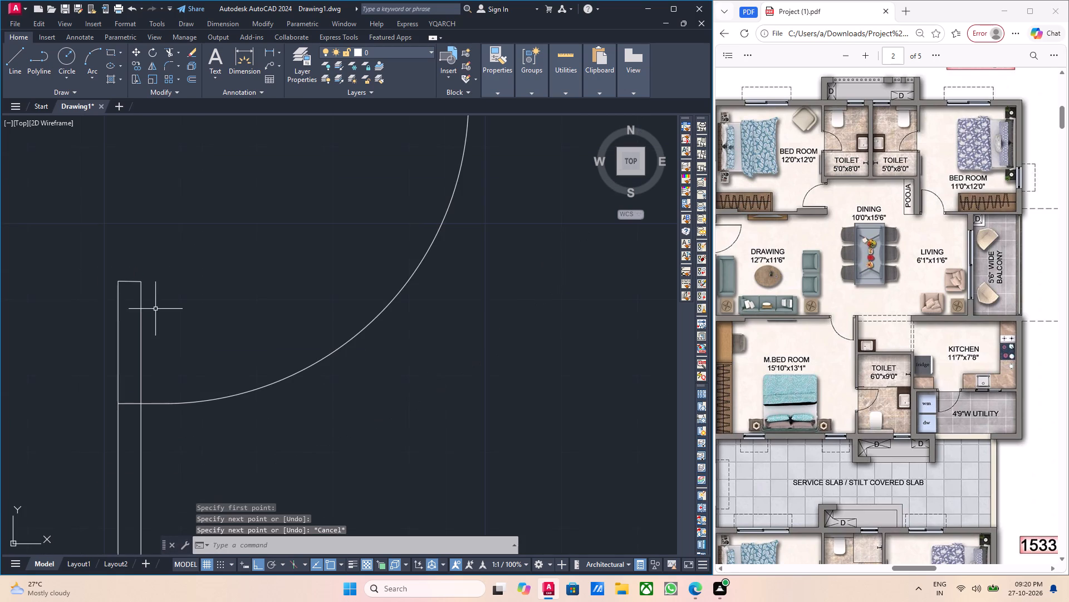
middle_drag(208, 356, 193, 365)
key(Escape)
scroll(209, 409, down, 1)
key(Escape)
middle_drag(207, 426, 206, 466)
drag(302, 441, 269, 420)
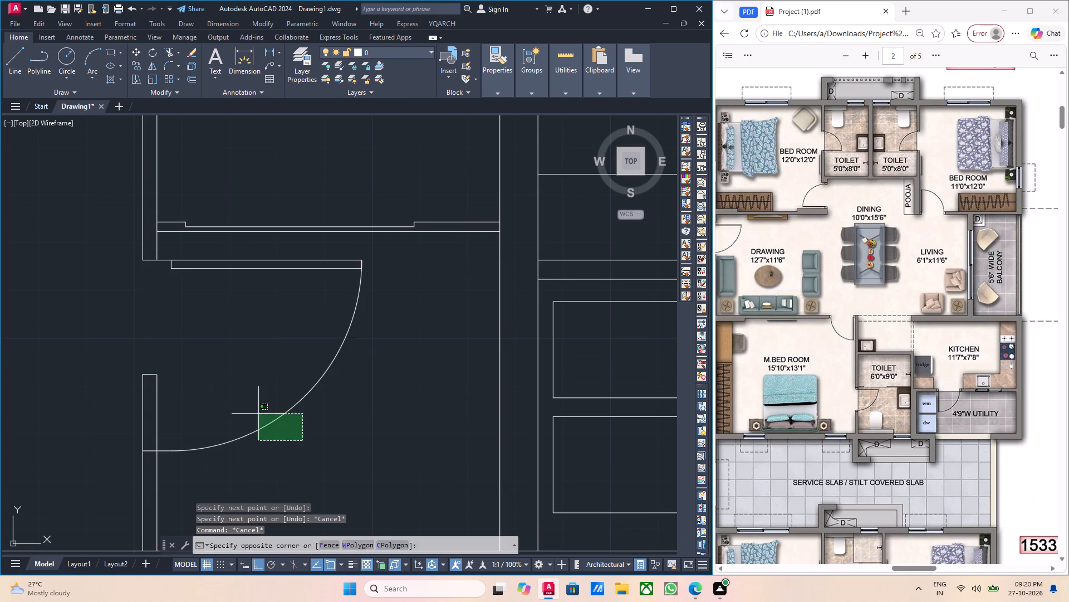
click(234, 400)
text(sc)
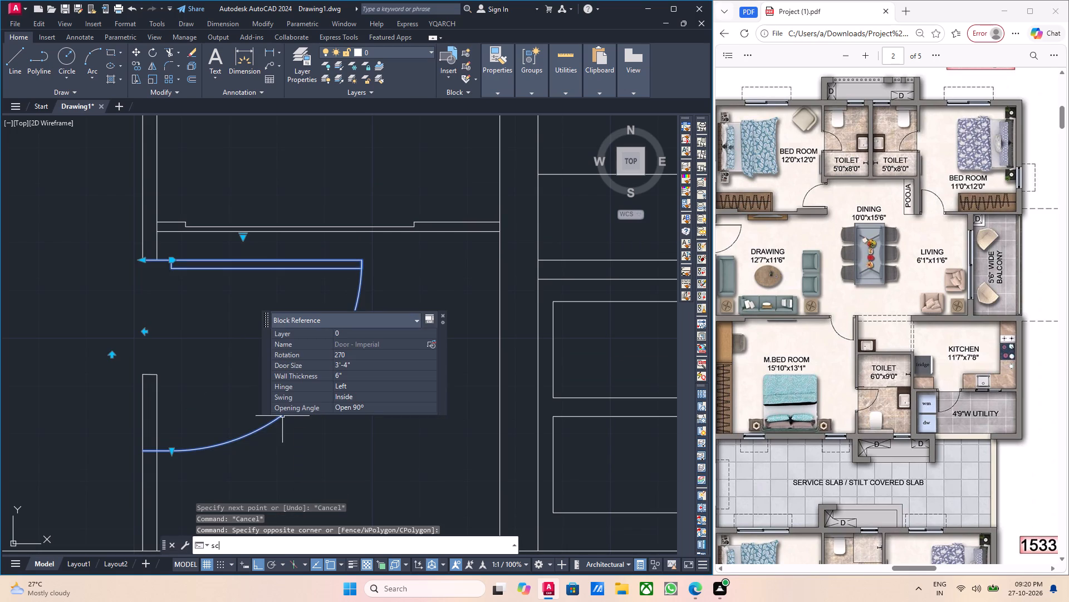
key(Return)
click(146, 261)
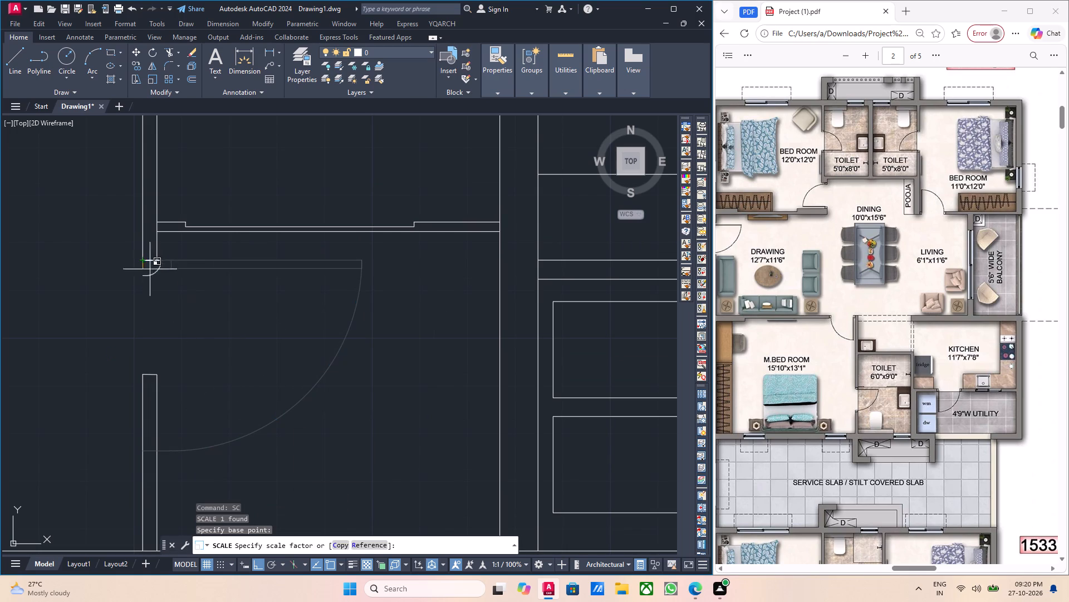
click(160, 326)
key(Escape)
scroll(173, 347, up, 3)
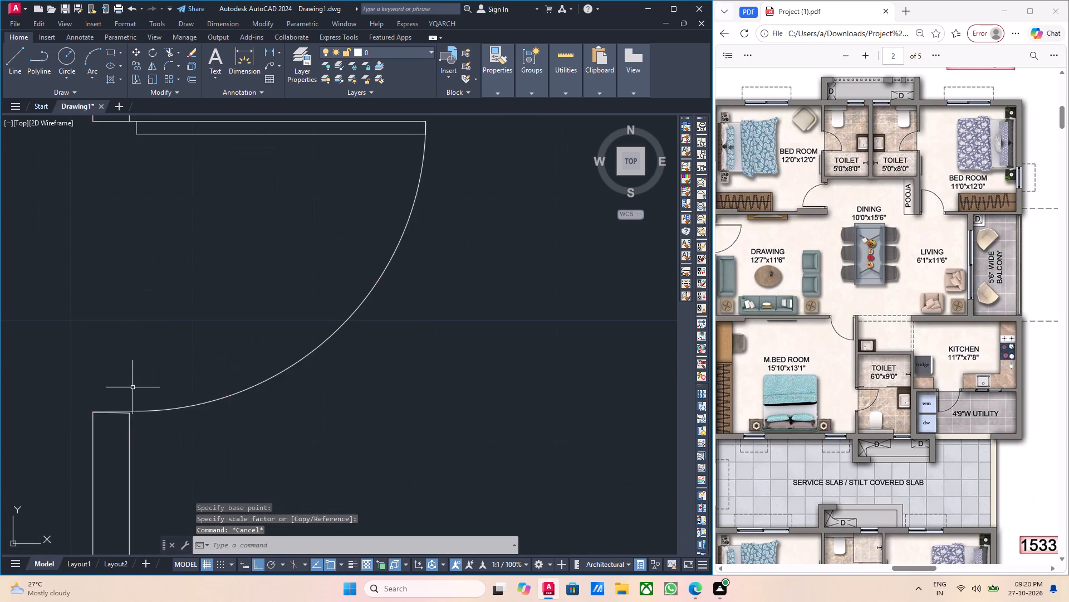
scroll(132, 390, up, 3)
scroll(125, 418, down, 6)
key(Escape)
scroll(138, 412, down, 3)
Examine the right-hand flat's toilet, kitchen and utility walls against the reference plan.
middle_drag(194, 416, 187, 414)
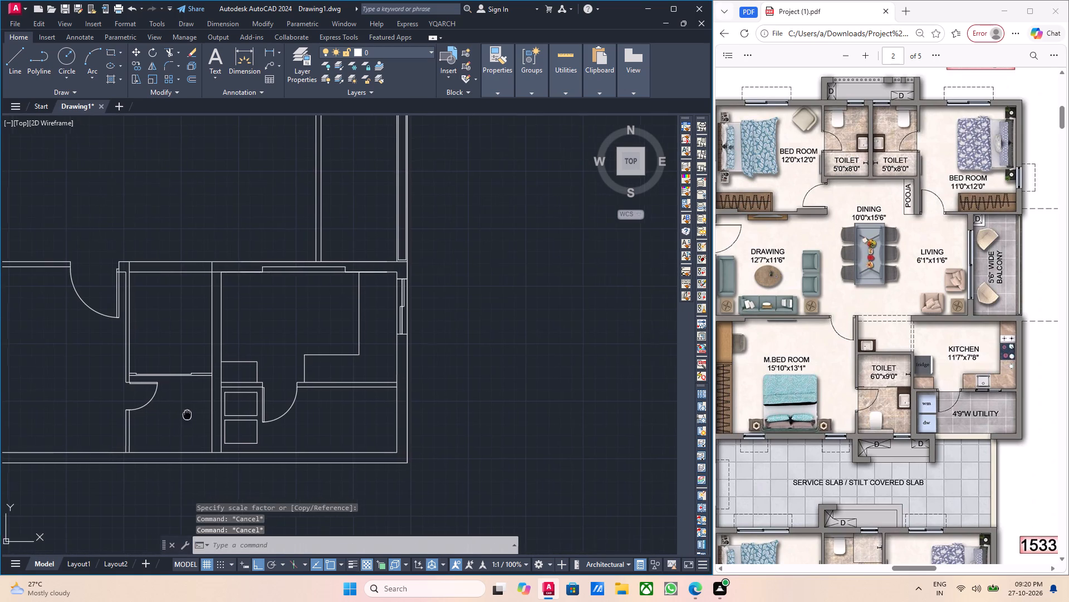
middle_drag(187, 414, 186, 414)
middle_drag(170, 406, 165, 406)
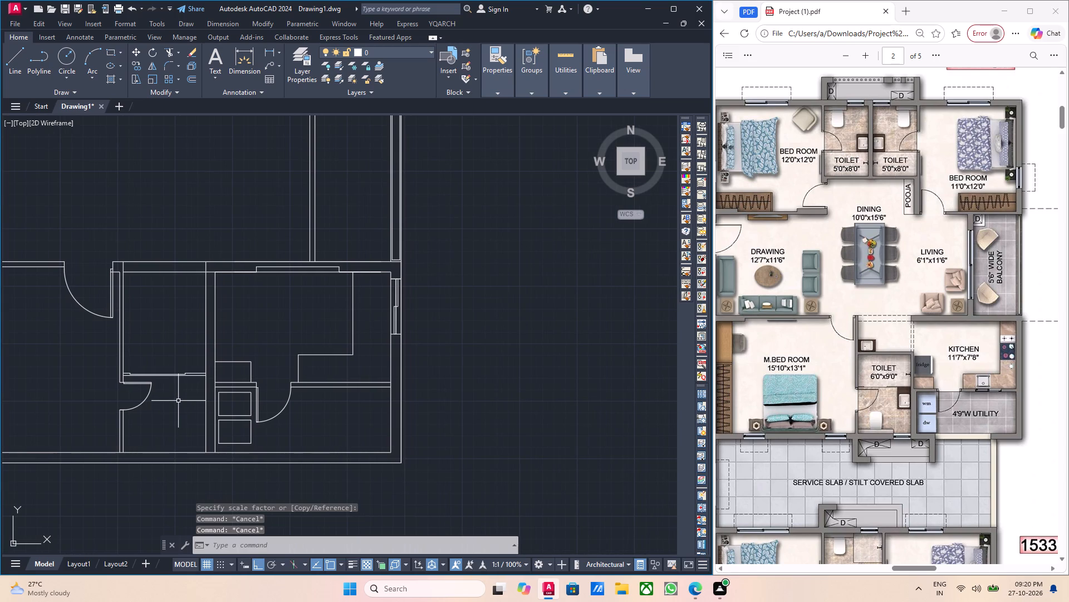
scroll(178, 420, down, 1)
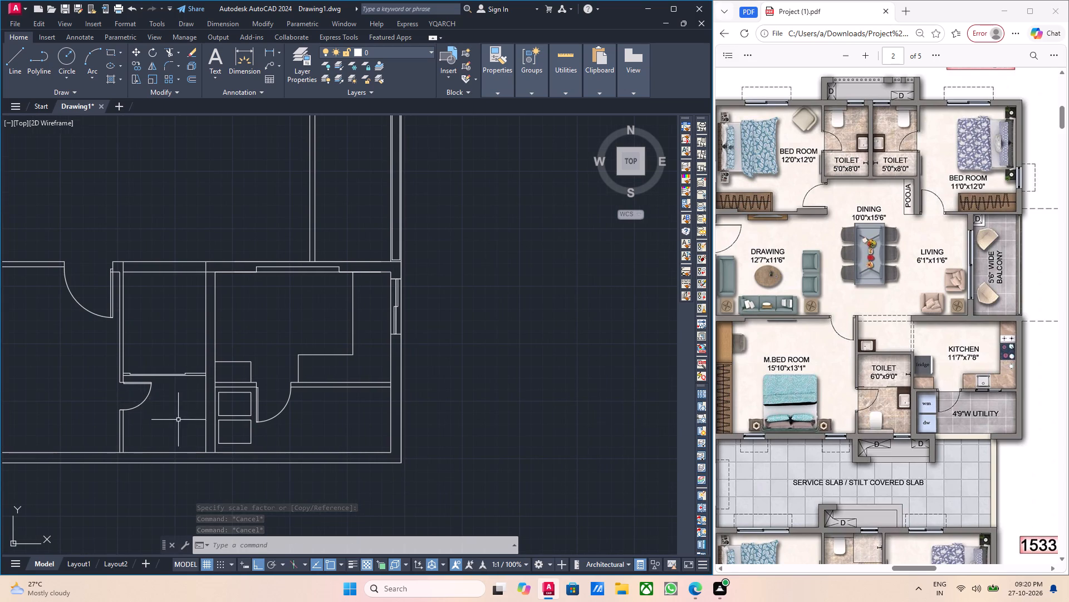
middle_drag(182, 418, 190, 425)
middle_drag(168, 392, 178, 407)
scroll(191, 361, up, 2)
middle_drag(225, 356, 195, 400)
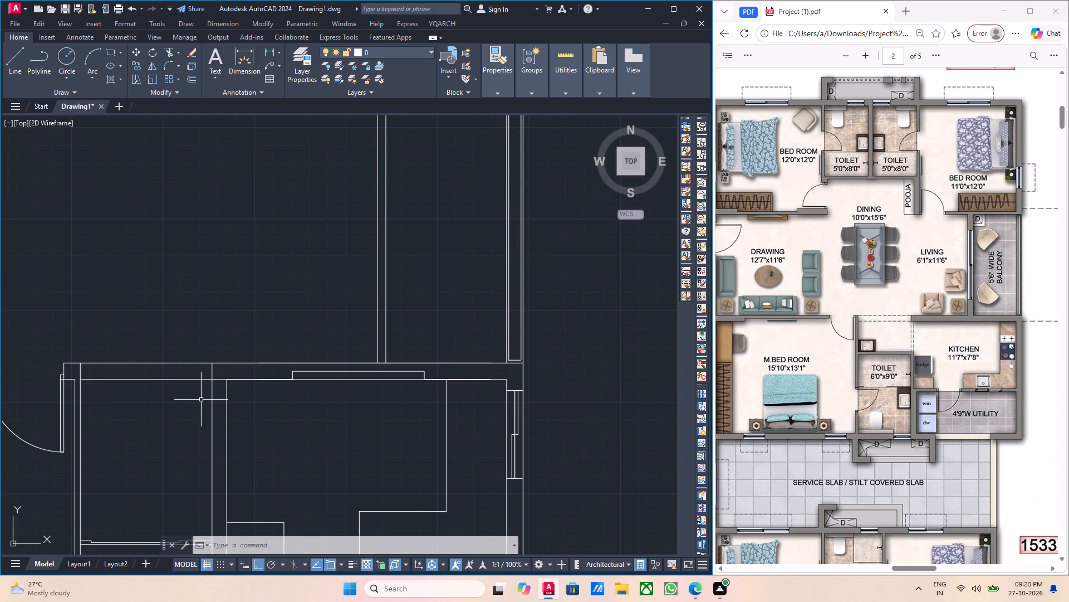
scroll(327, 385, up, 1)
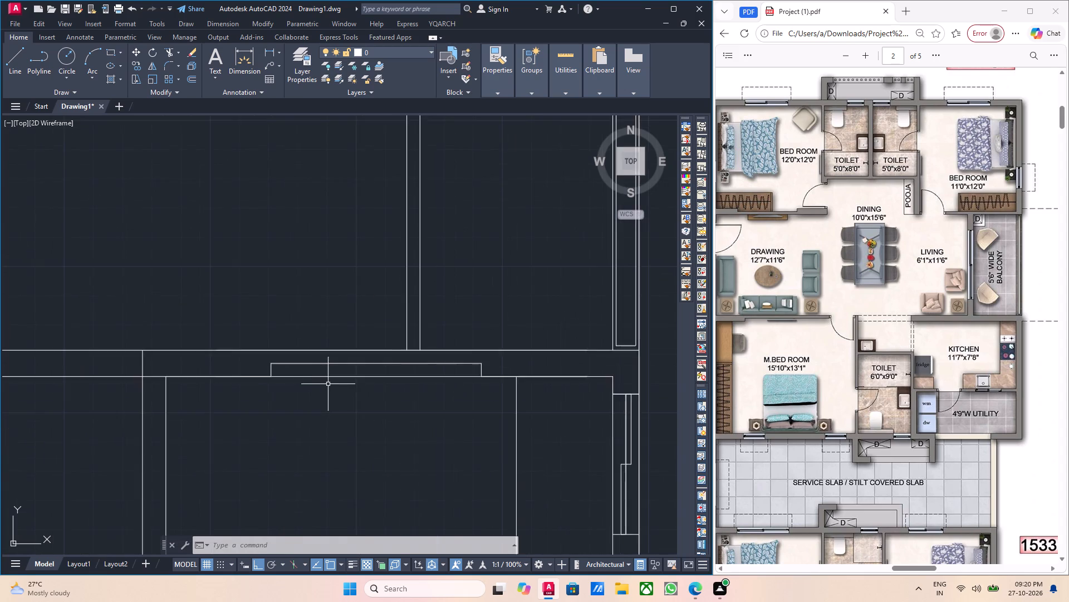
scroll(328, 384, down, 2)
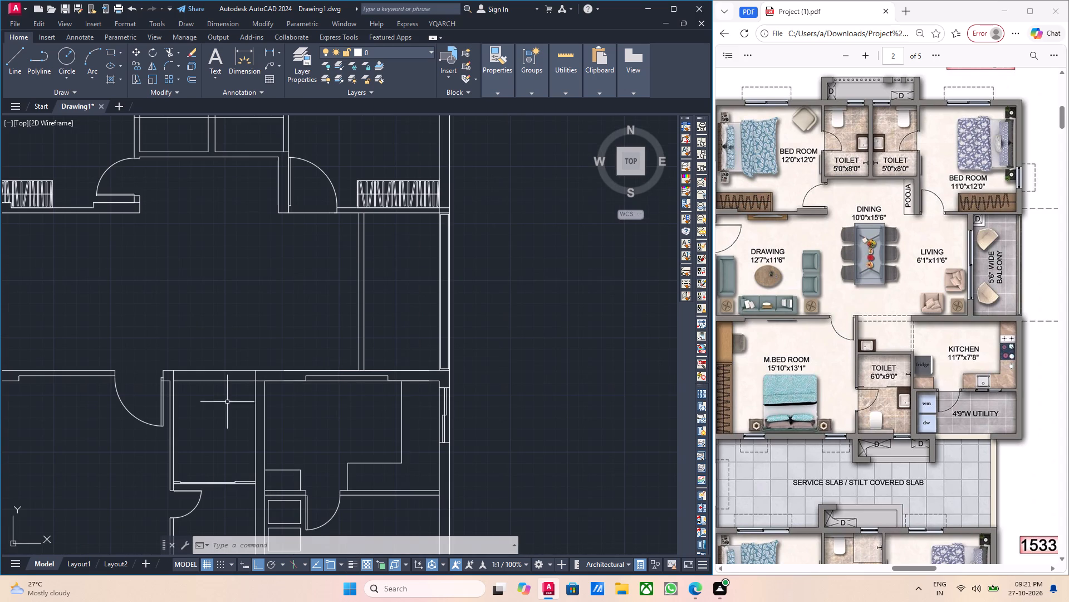
middle_click(266, 416)
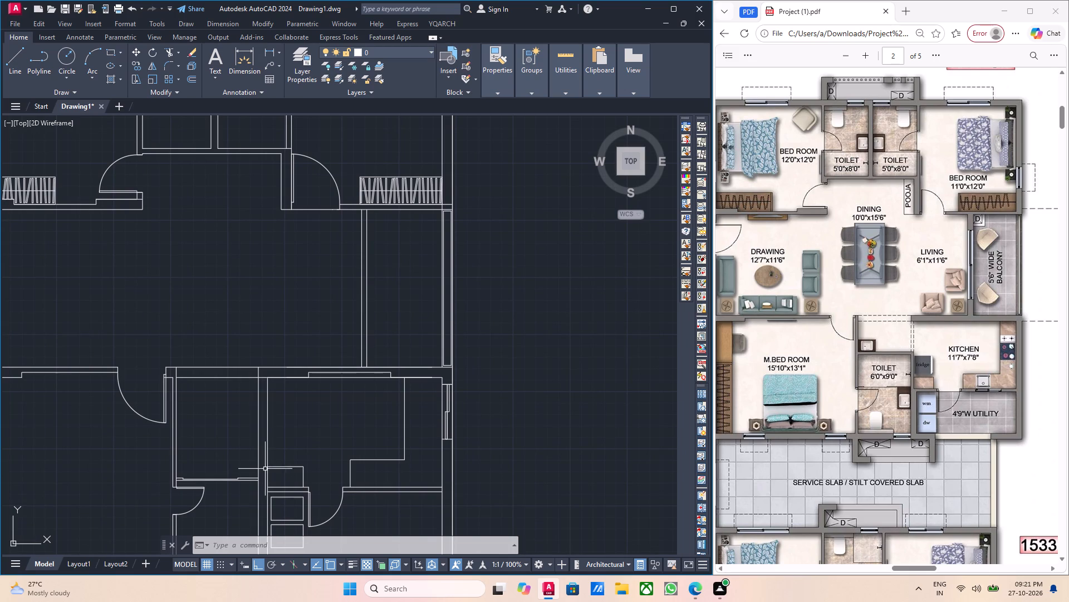
middle_drag(265, 469, 271, 458)
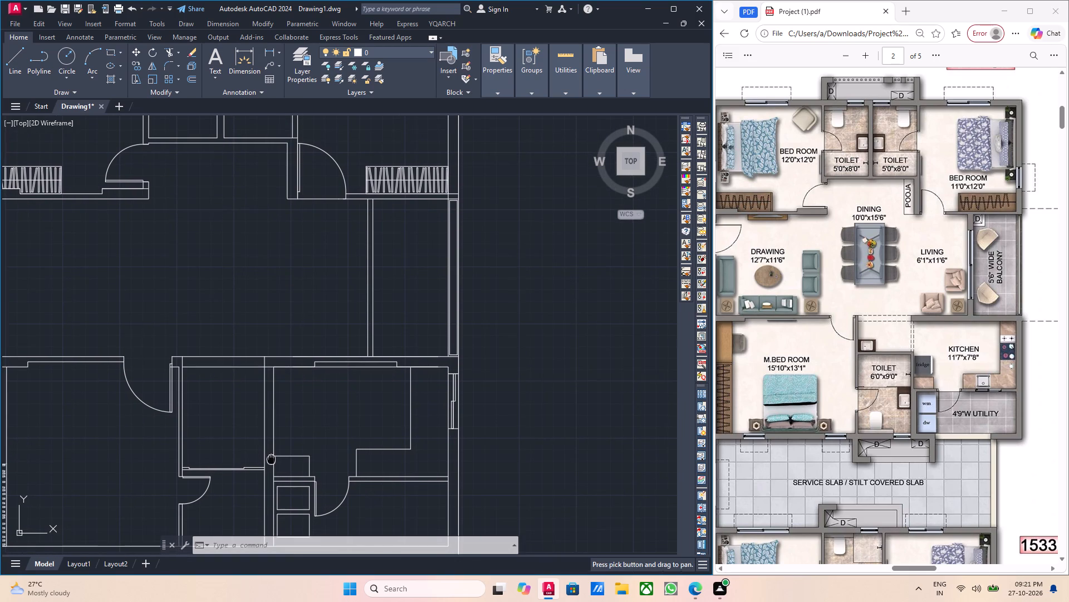
scroll(271, 458, down, 2)
middle_drag(270, 454, 273, 443)
scroll(264, 443, up, 4)
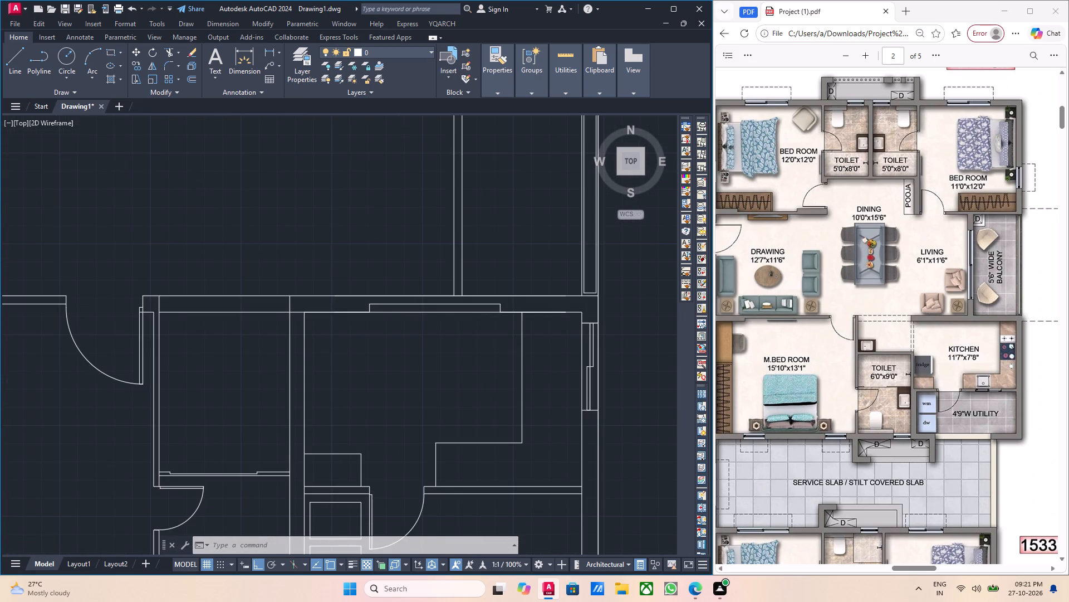
scroll(277, 474, down, 1)
middle_drag(321, 459, 306, 390)
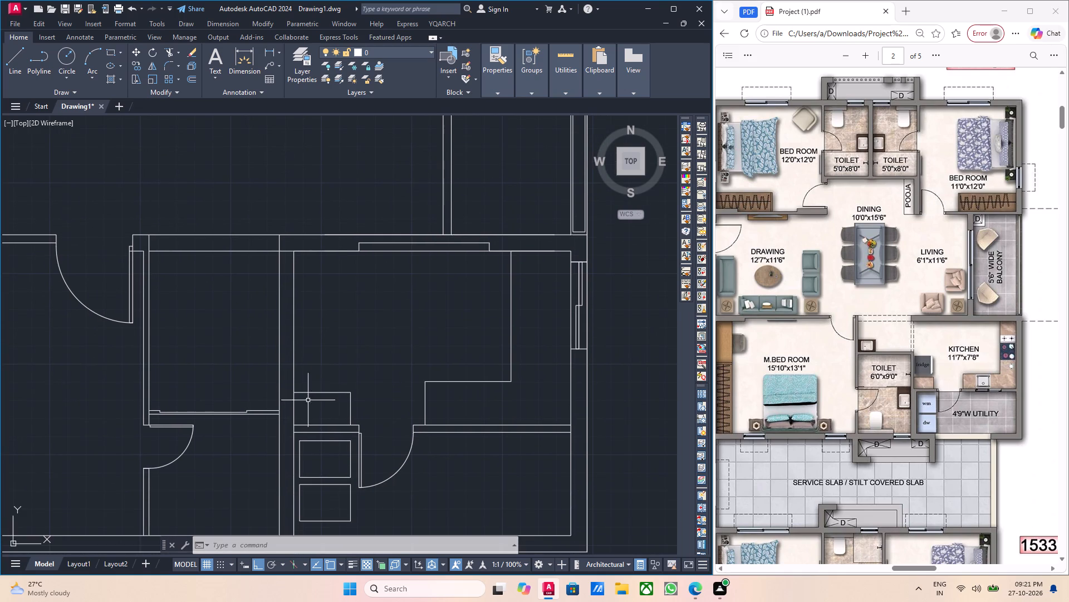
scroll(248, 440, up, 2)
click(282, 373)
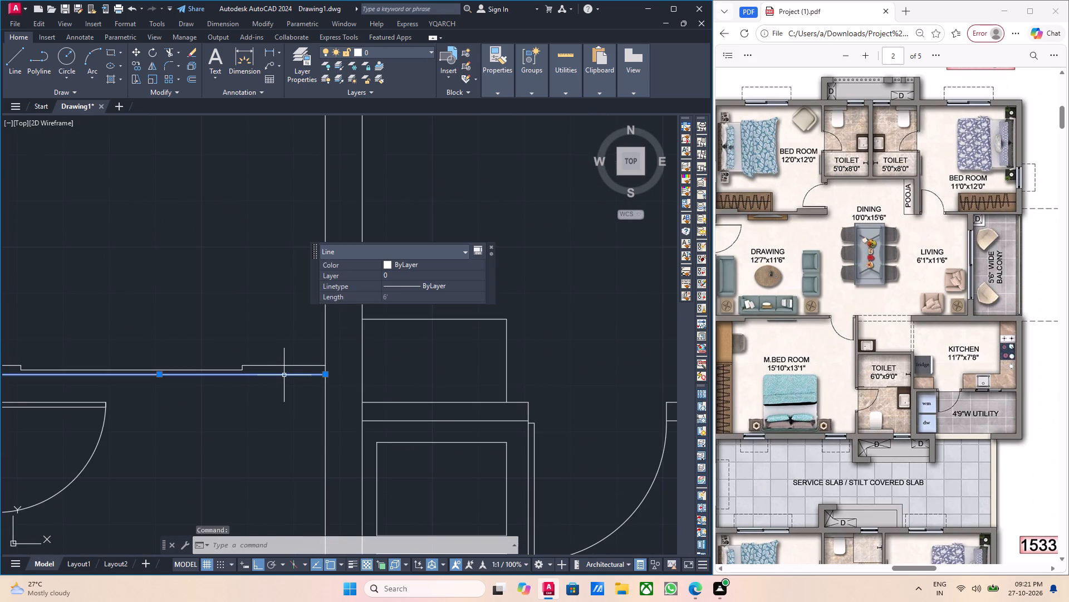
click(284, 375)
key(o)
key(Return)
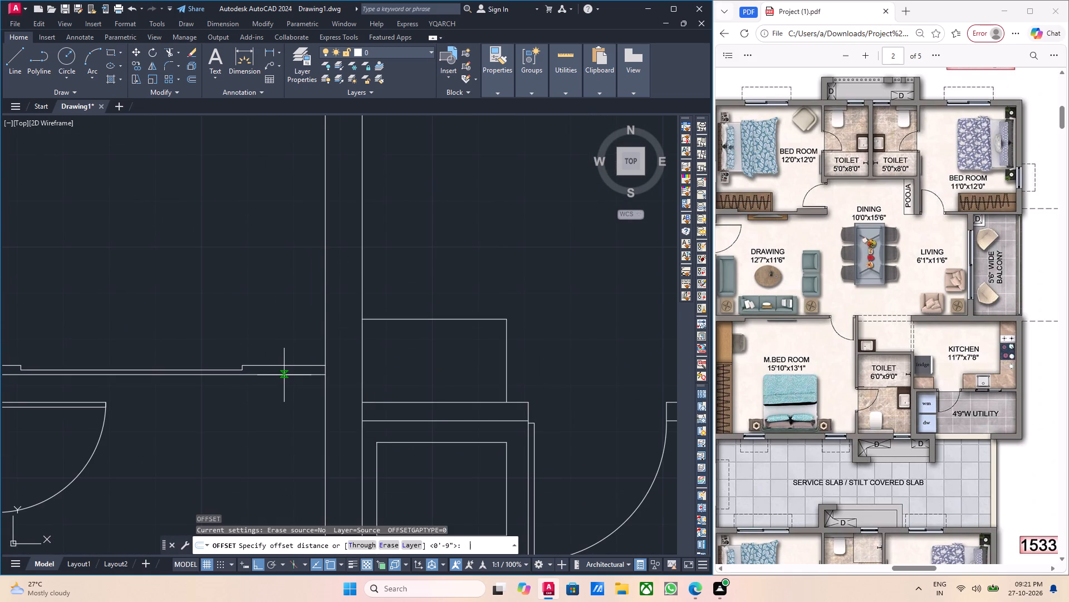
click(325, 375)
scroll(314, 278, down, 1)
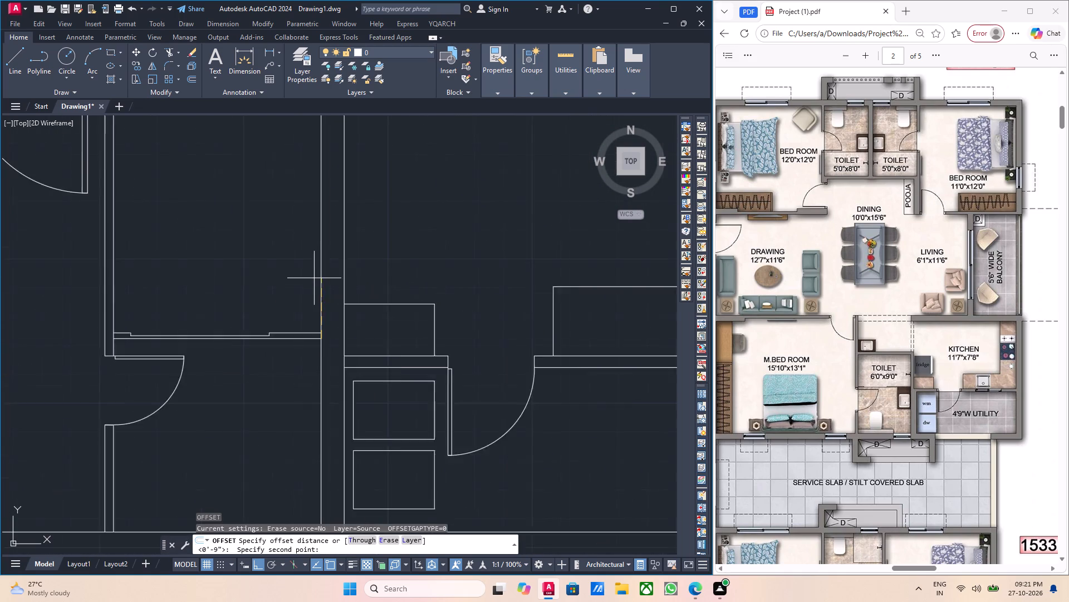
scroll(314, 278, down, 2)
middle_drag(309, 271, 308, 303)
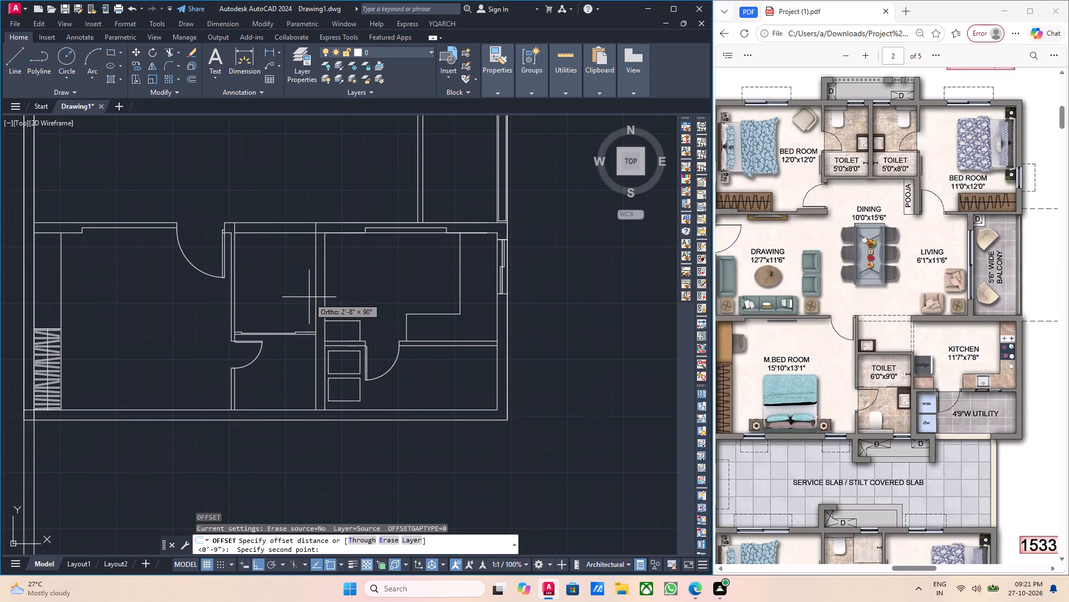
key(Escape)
Offset the inner line of the bottom outer wall upward by 9' across the right-hand flat's toilet.
scroll(282, 404, up, 1)
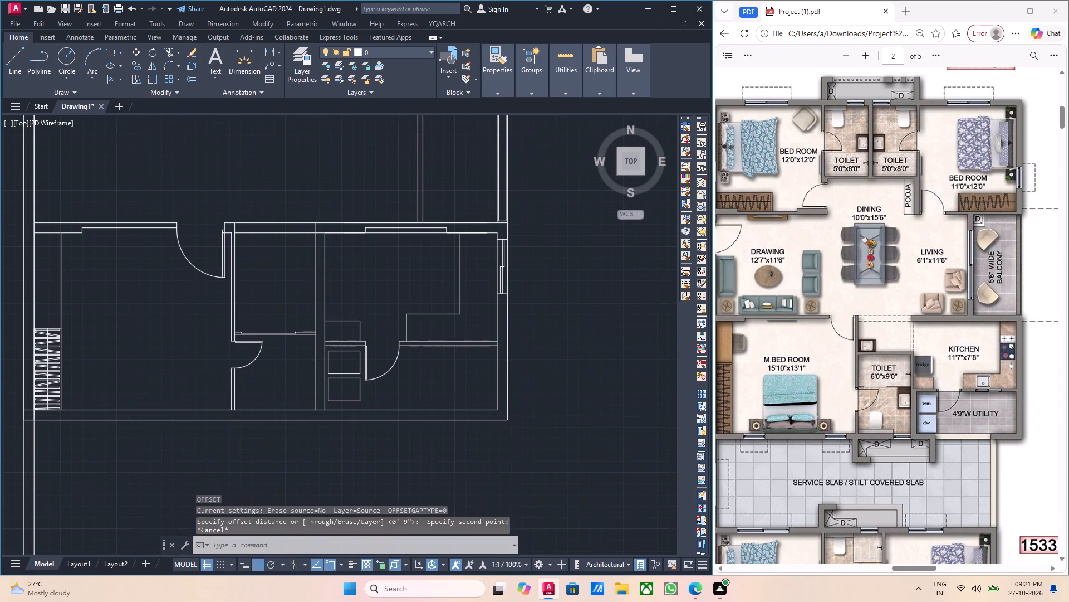
scroll(282, 404, up, 1)
click(291, 421)
click(277, 404)
key(o)
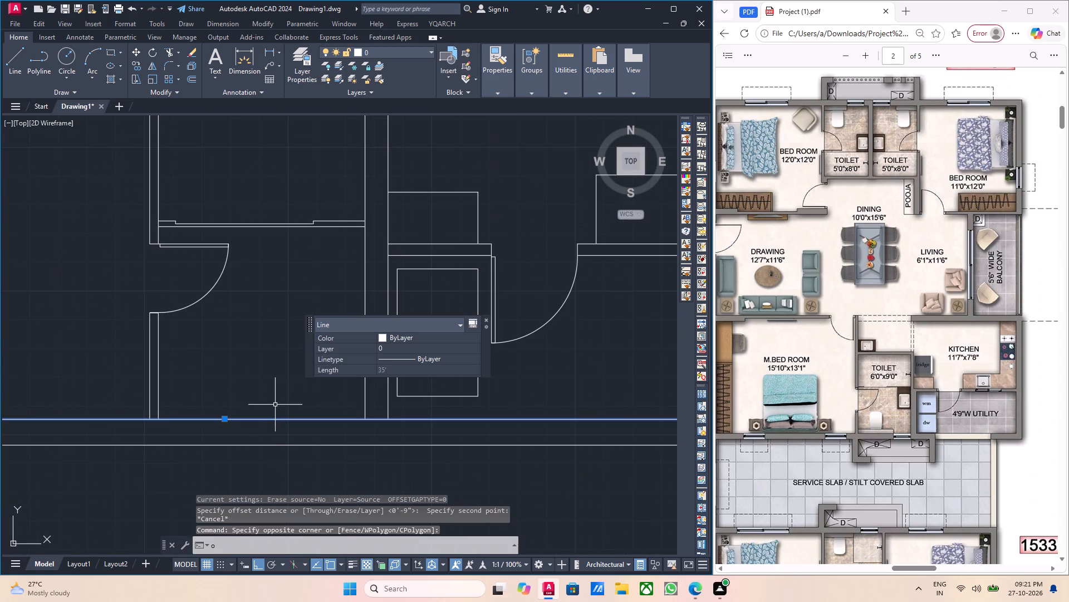
key(Return)
click(367, 418)
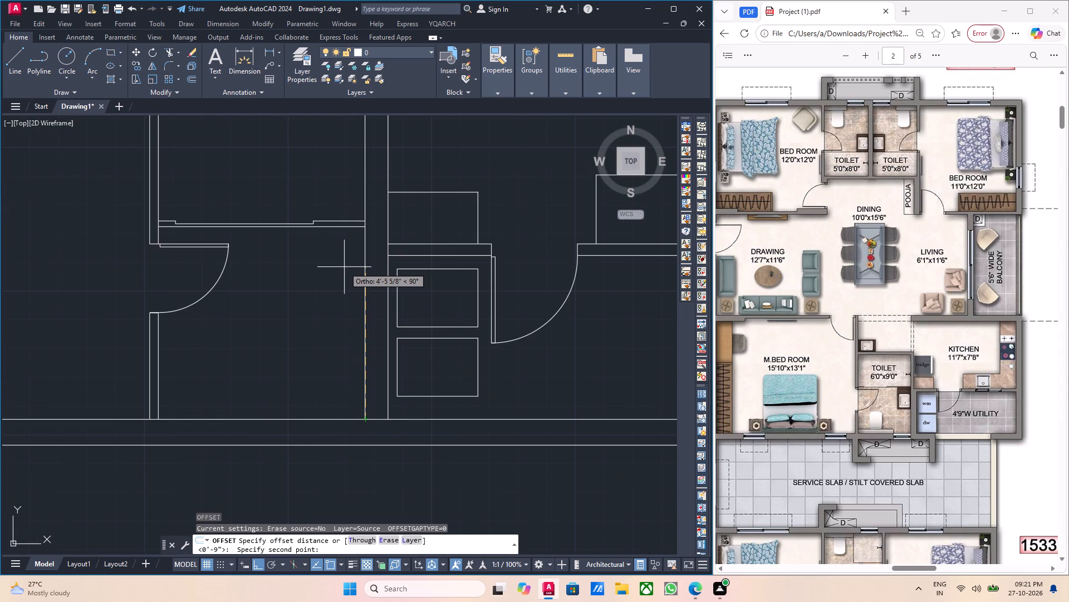
text(9')
key(Return)
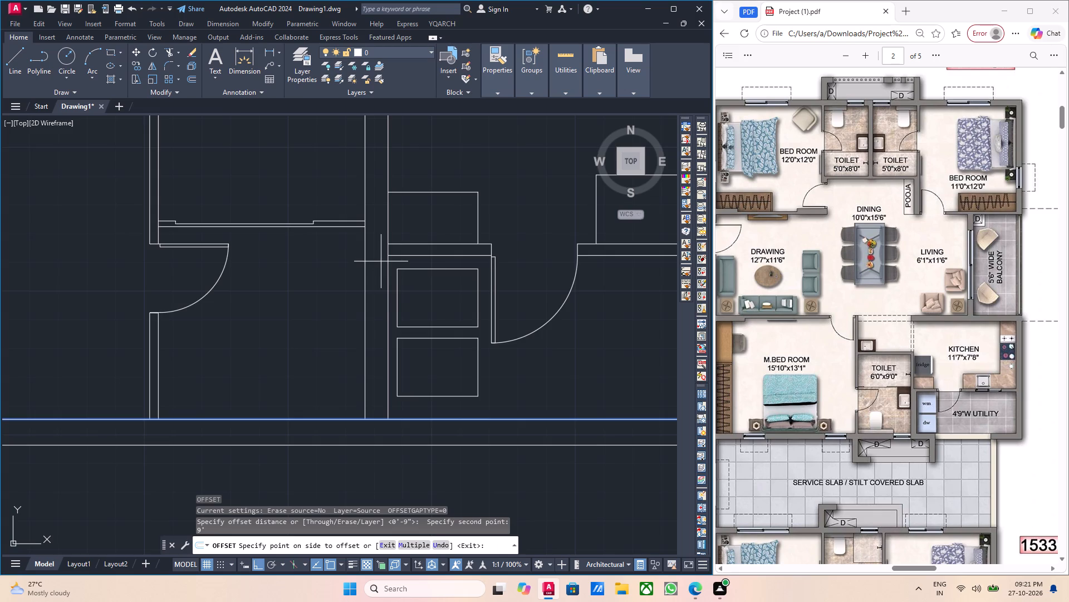
scroll(389, 261, down, 1)
click(328, 208)
key(Escape)
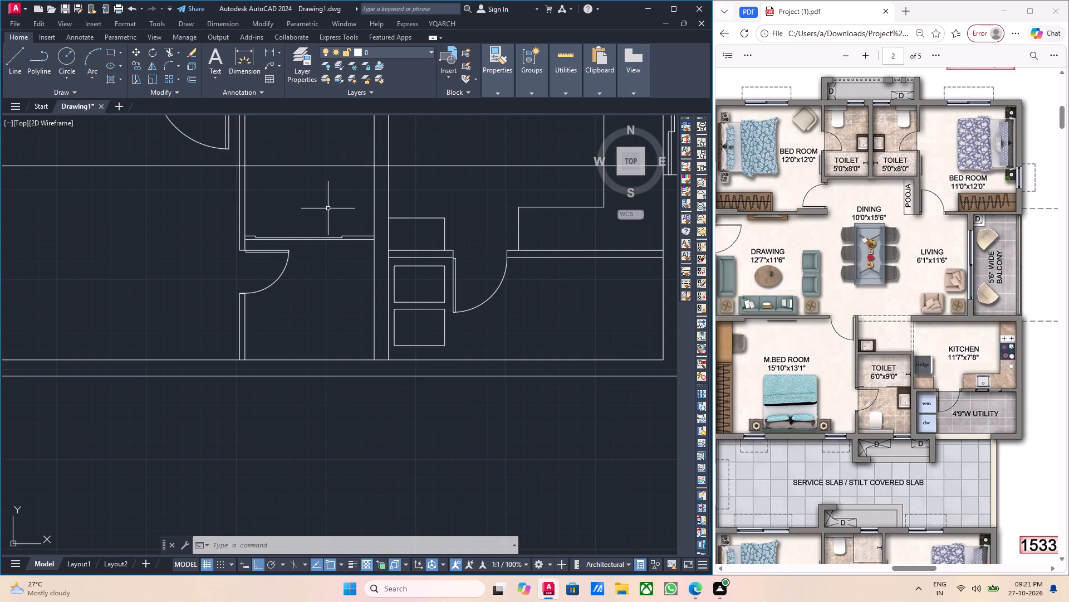
Trim the new 9' offset line across the master bedroom and left outer wall, and beyond the kitchen counter edge.
scroll(315, 250, down, 2)
middle_drag(290, 237, 318, 288)
text(tr)
key(Return)
scroll(273, 275, up, 2)
click(259, 256)
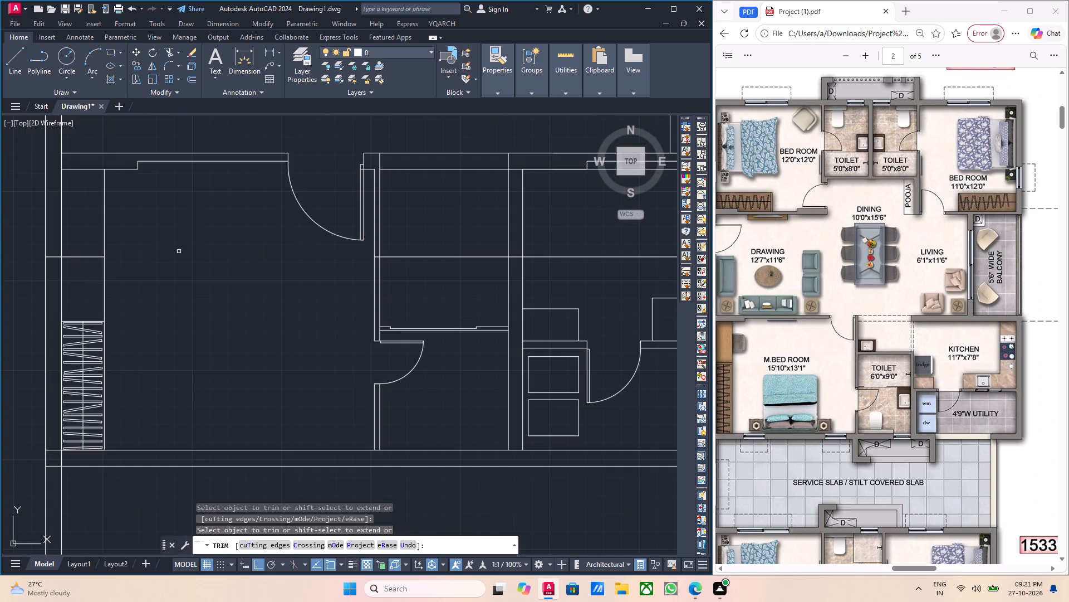
click(79, 256)
click(55, 259)
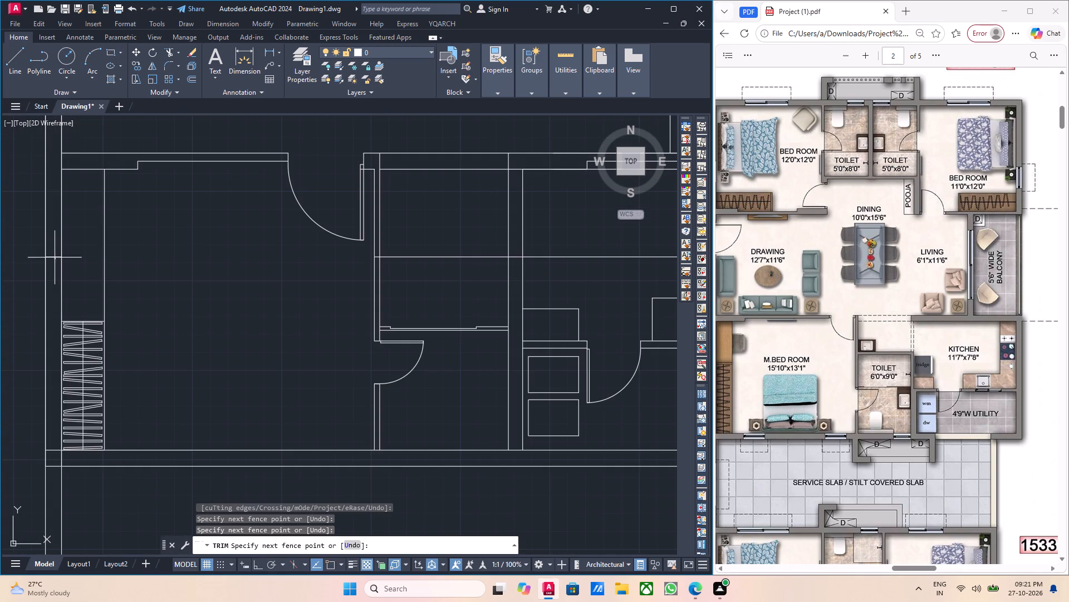
click(51, 253)
scroll(90, 269, down, 2)
middle_drag(230, 303, 230, 336)
scroll(265, 295, up, 2)
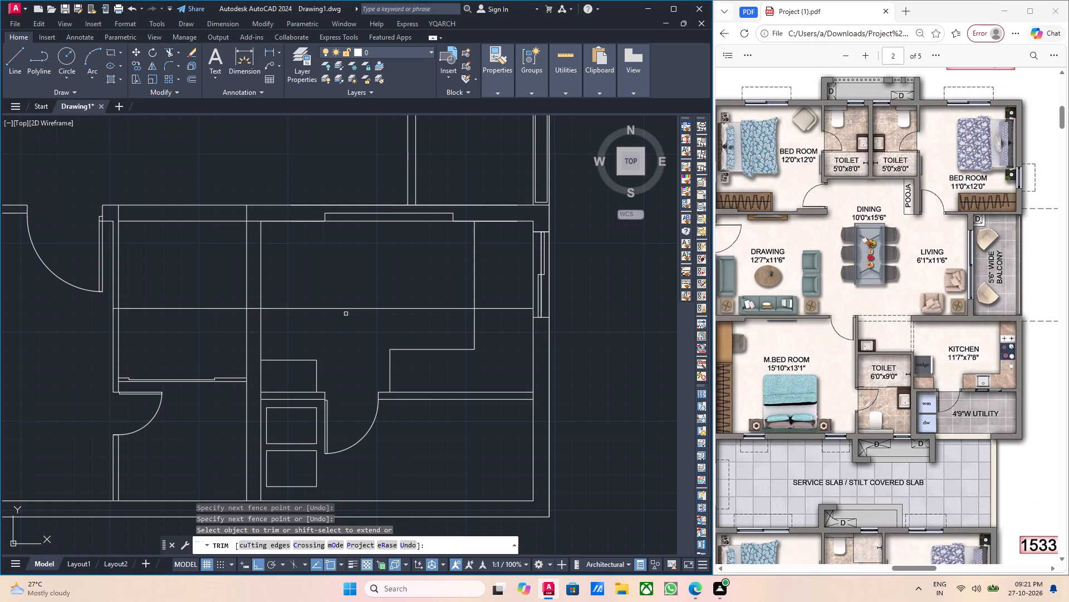
click(497, 308)
key(Escape)
middle_drag(353, 320, 361, 331)
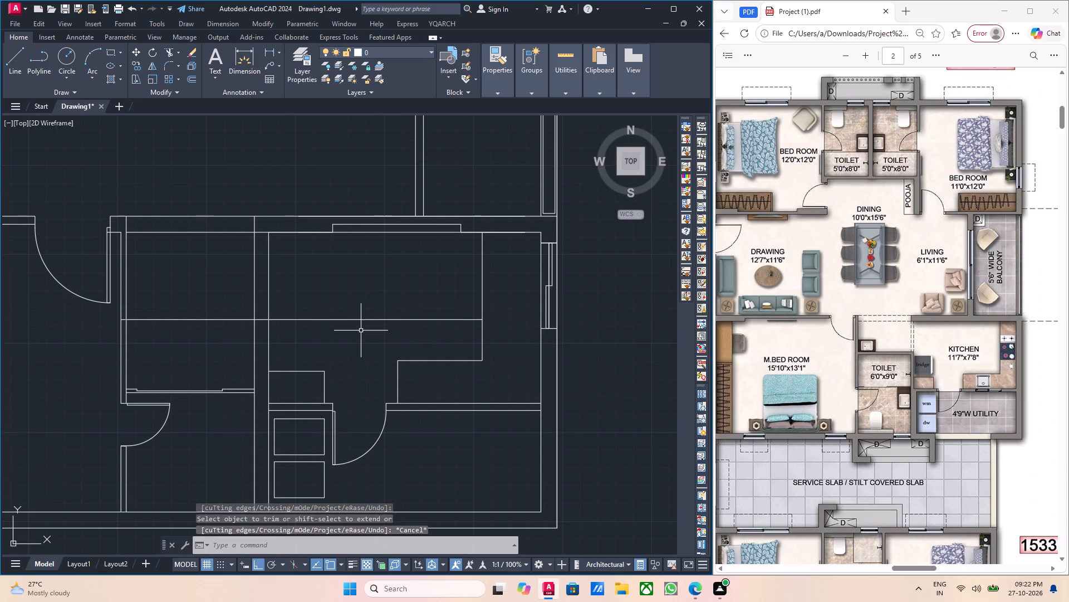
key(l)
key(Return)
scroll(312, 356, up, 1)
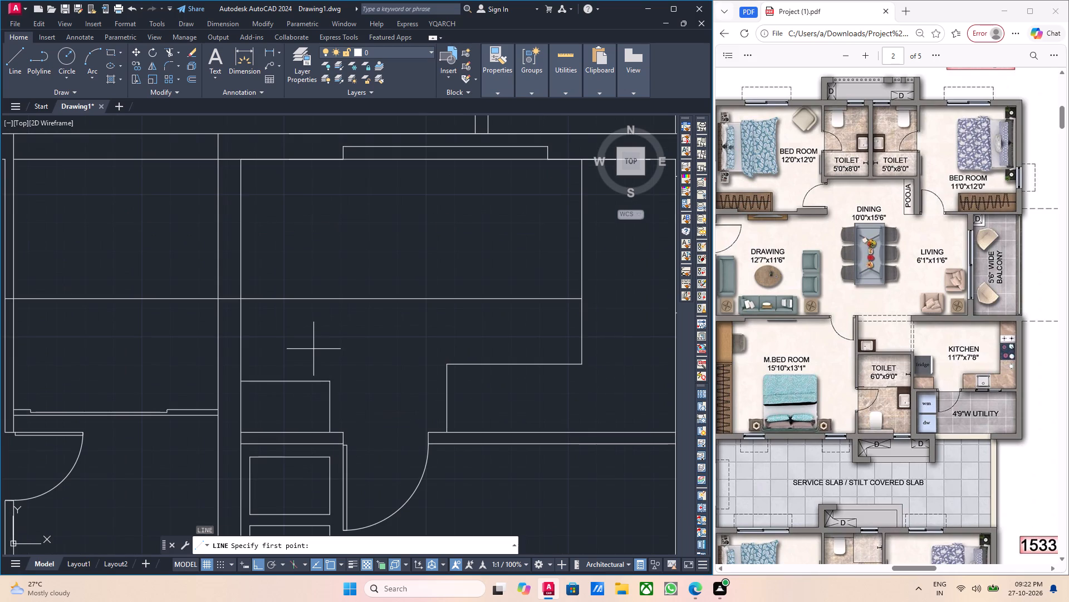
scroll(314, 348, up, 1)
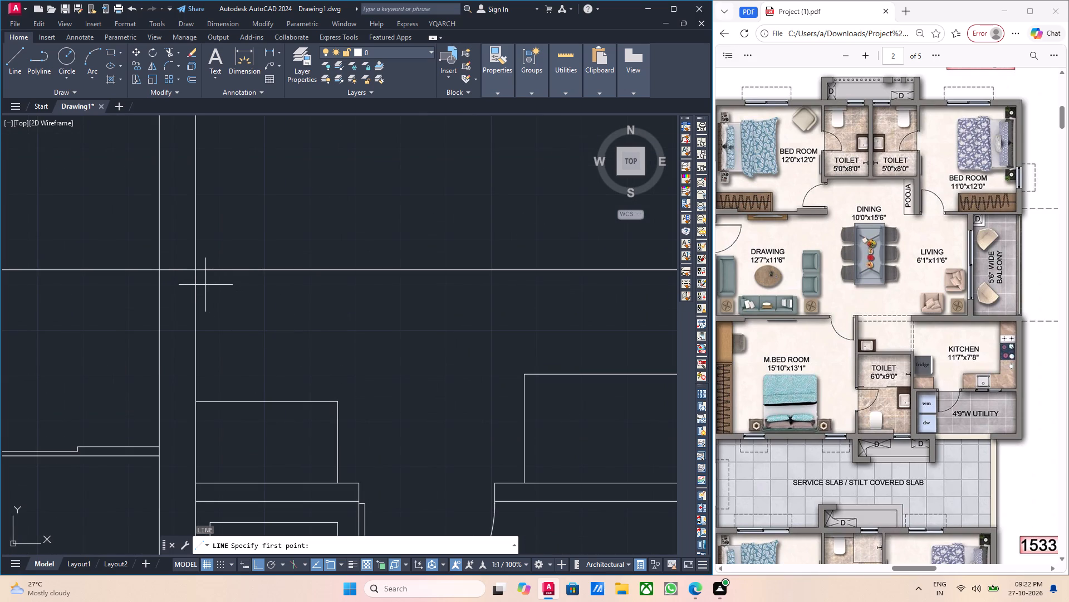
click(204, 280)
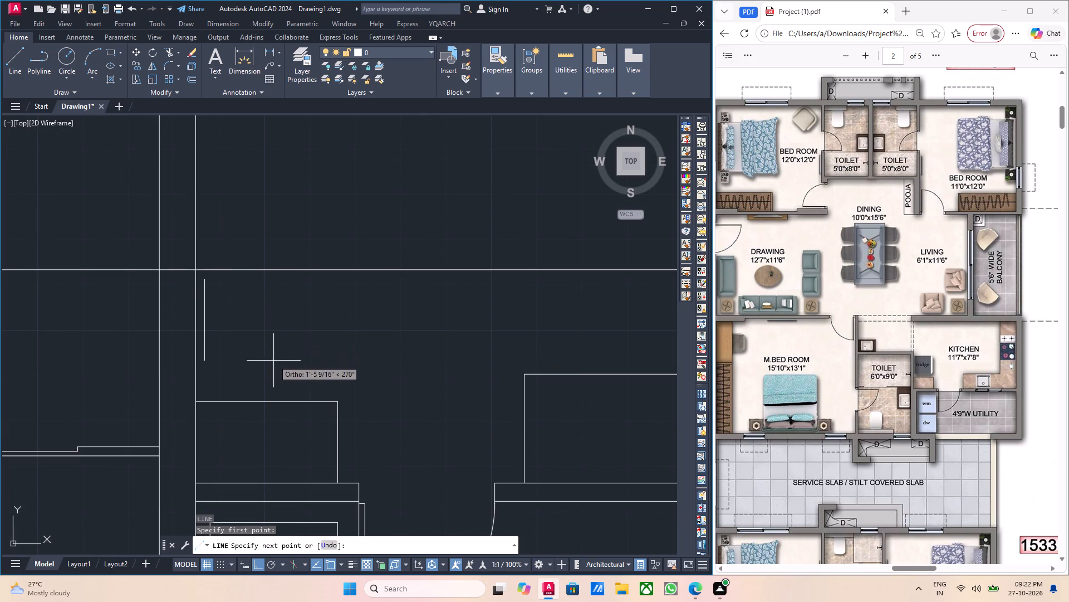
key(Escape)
Draw a rectangle for the fridge against the toilet–kitchen wall, between the 9' offset line and the small counter below.
text(rec)
key(Return)
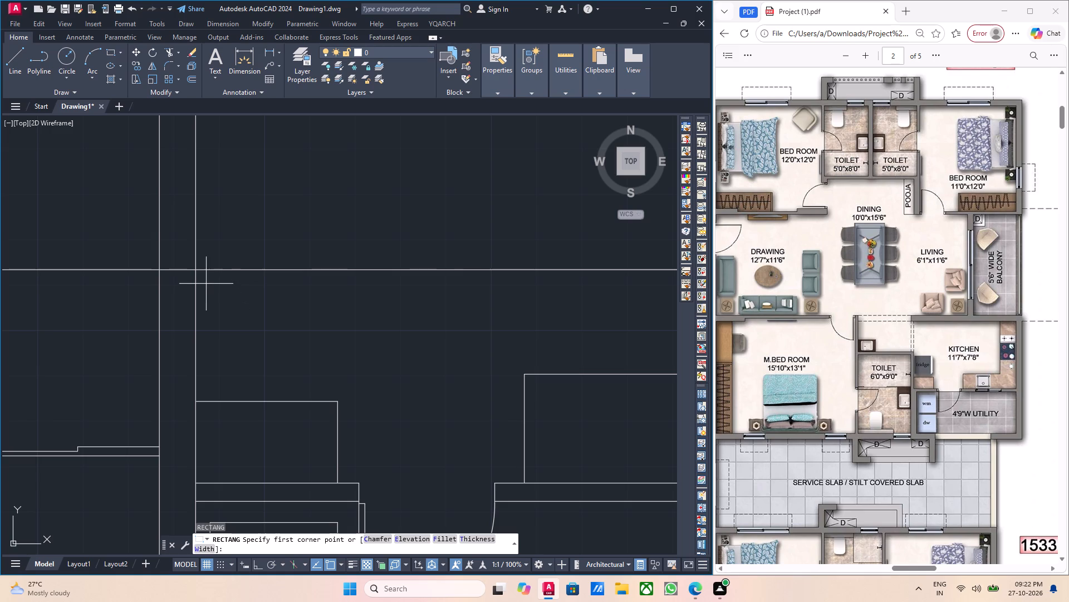
click(206, 284)
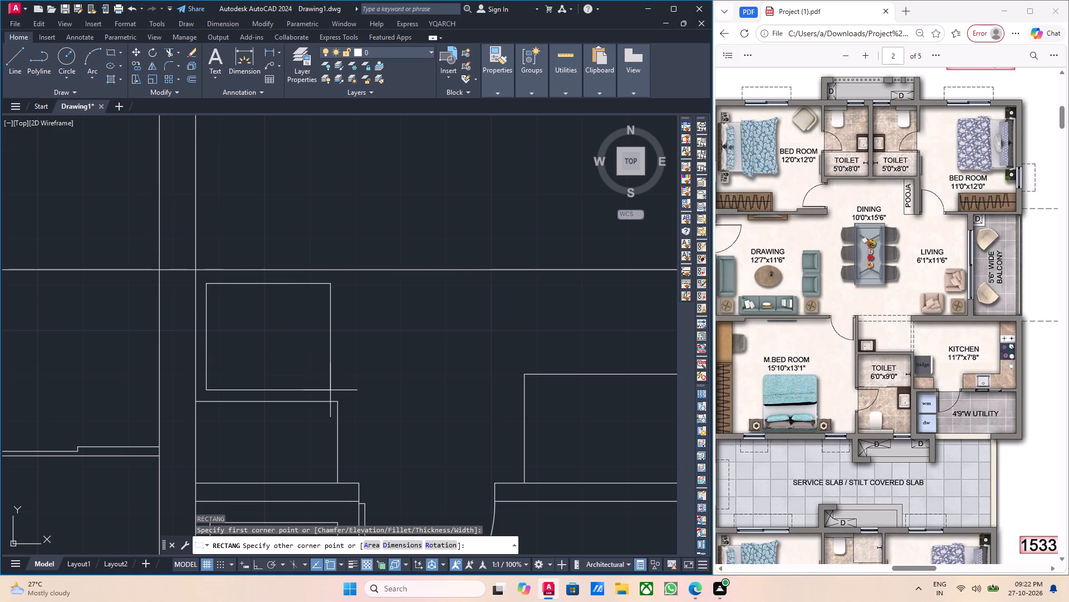
click(347, 392)
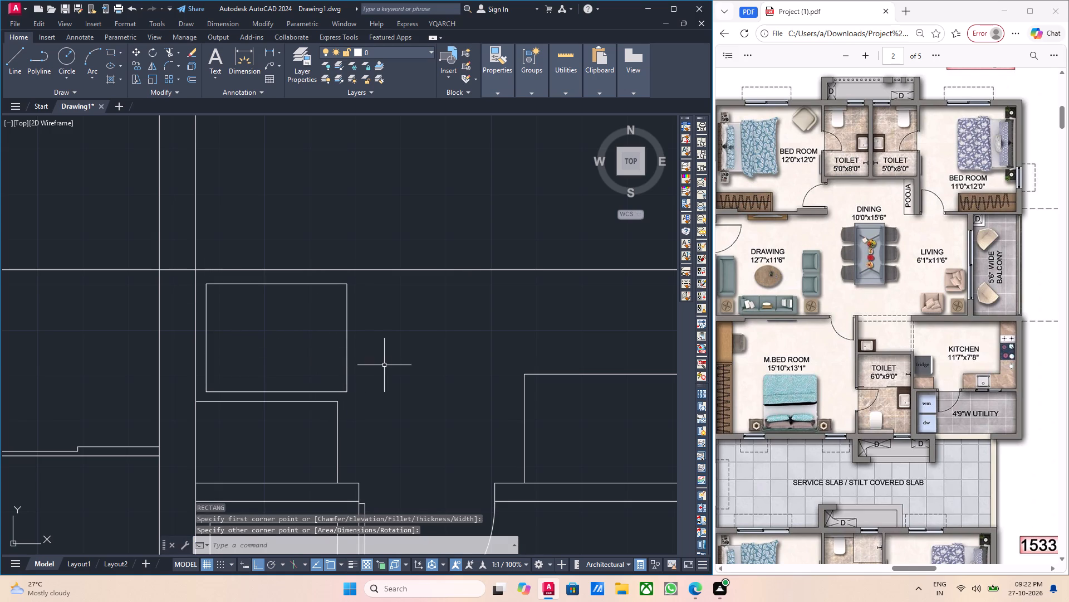
key(Escape)
Nudge the fridge rectangle left until it sits almost against the toilet–kitchen wall.
click(372, 365)
click(341, 359)
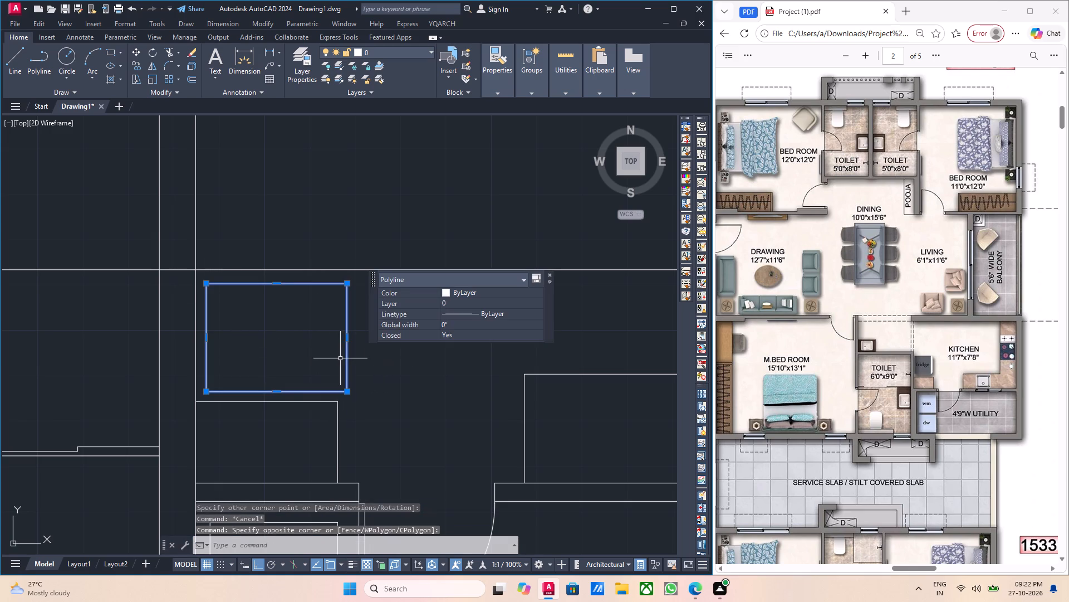
key(ctrl+Left)
key(ctrl+Left)
key(ctrl+Left)
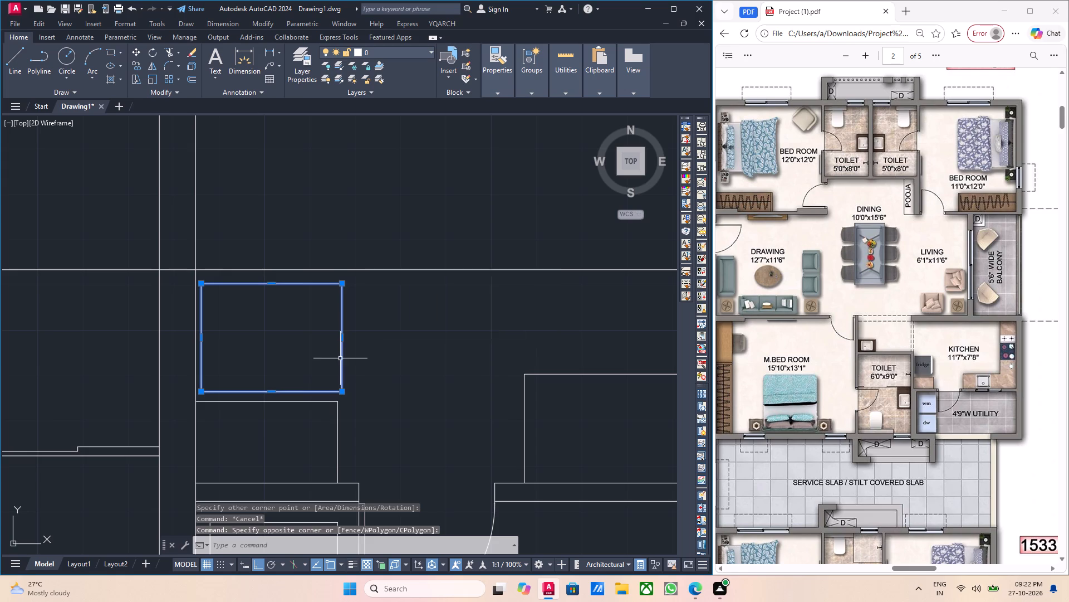
key(ctrl+Left)
key(ctrl+Left)
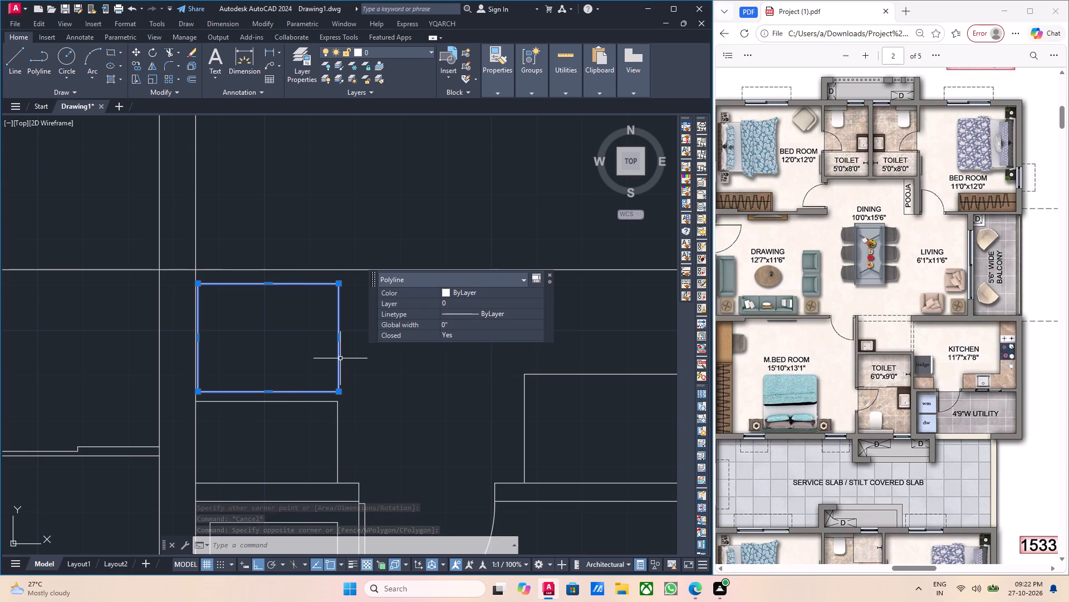
key(Escape)
Narrow the fridge rectangle by stretching its right edge inward, short of the small counter's right edge.
click(340, 356)
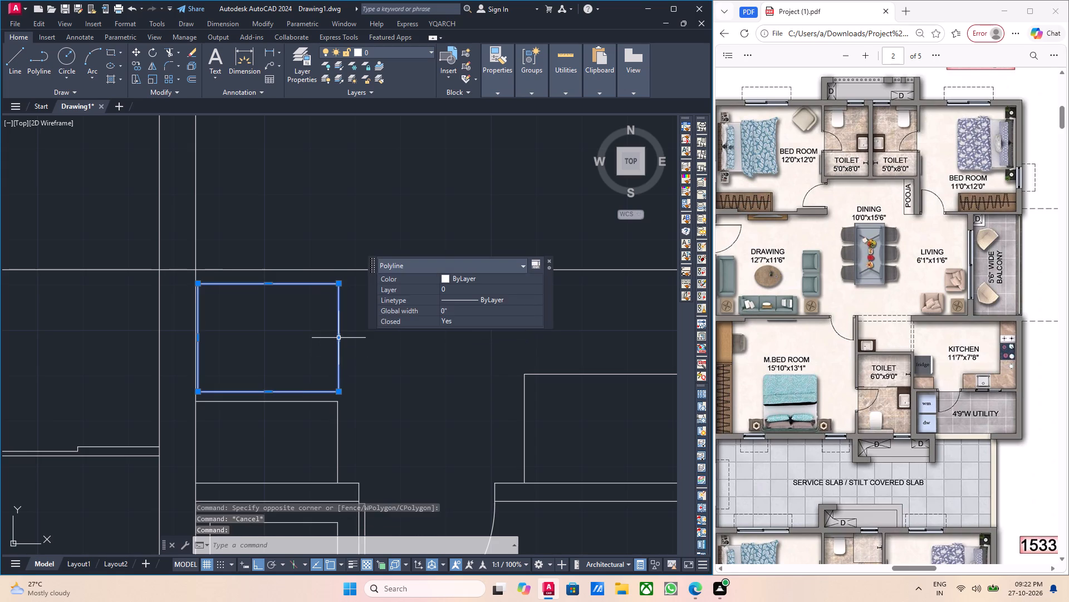
click(339, 339)
click(333, 338)
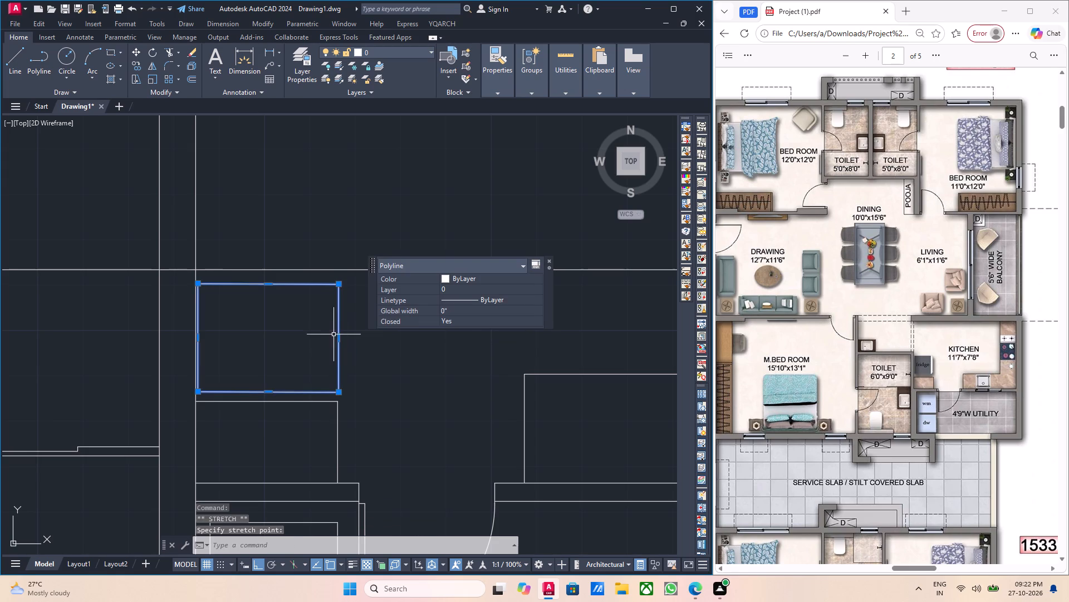
click(339, 337)
click(326, 338)
key(Escape)
middle_drag(331, 341, 340, 345)
key(Escape)
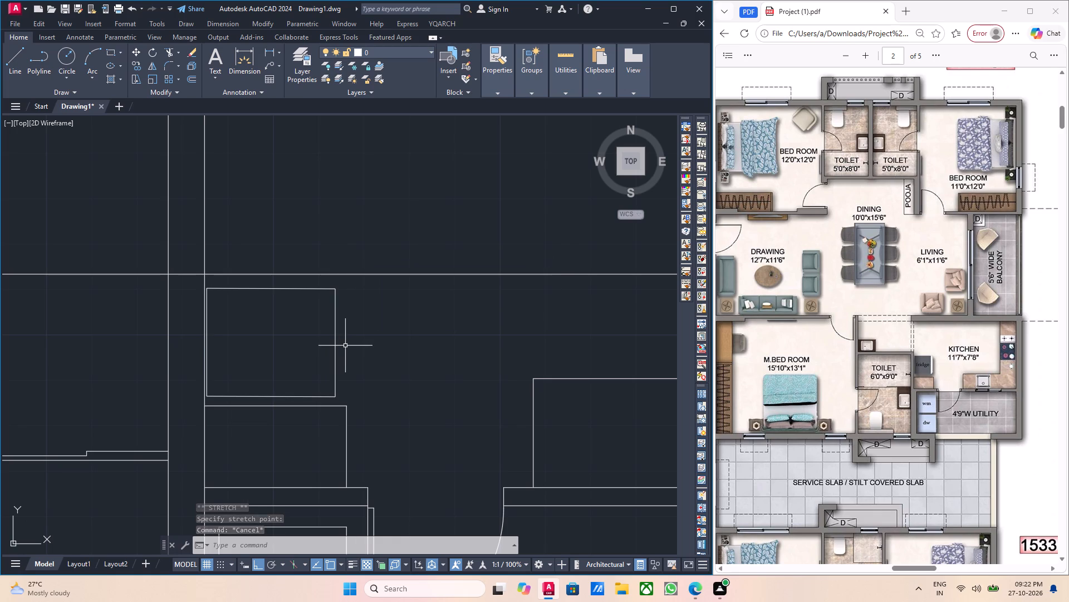
key(Escape)
Offset the 9' toilet line upward by 4.5" to form the toilet's upper wall.
scroll(345, 346, down, 1)
middle_drag(354, 356, 359, 372)
middle_drag(357, 366, 362, 375)
scroll(361, 344, up, 1)
middle_drag(384, 351, 434, 356)
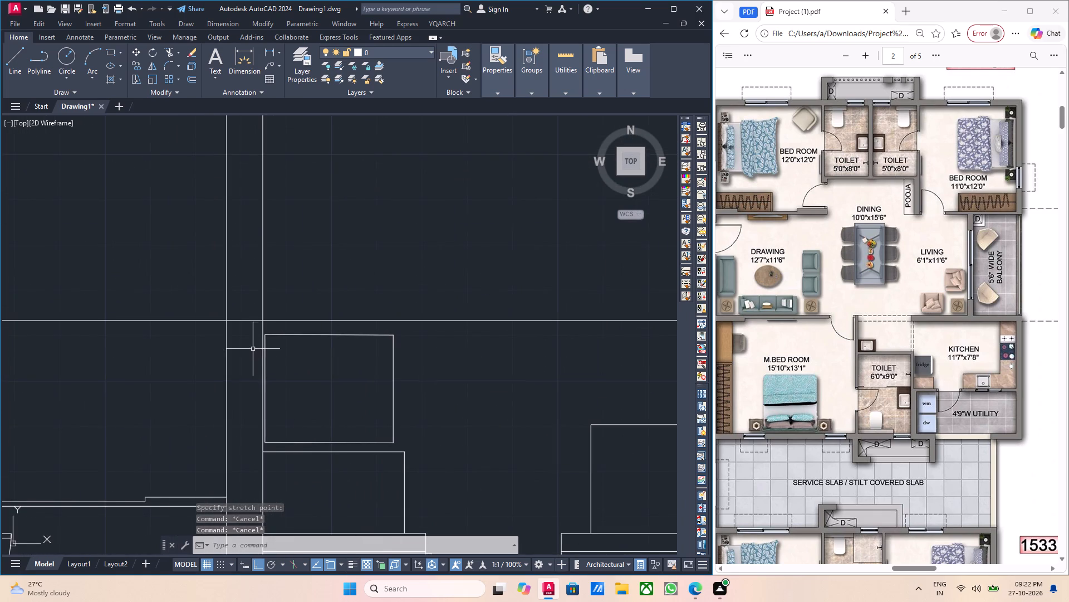
middle_drag(258, 352, 319, 364)
middle_drag(252, 357, 306, 368)
click(271, 355)
click(248, 338)
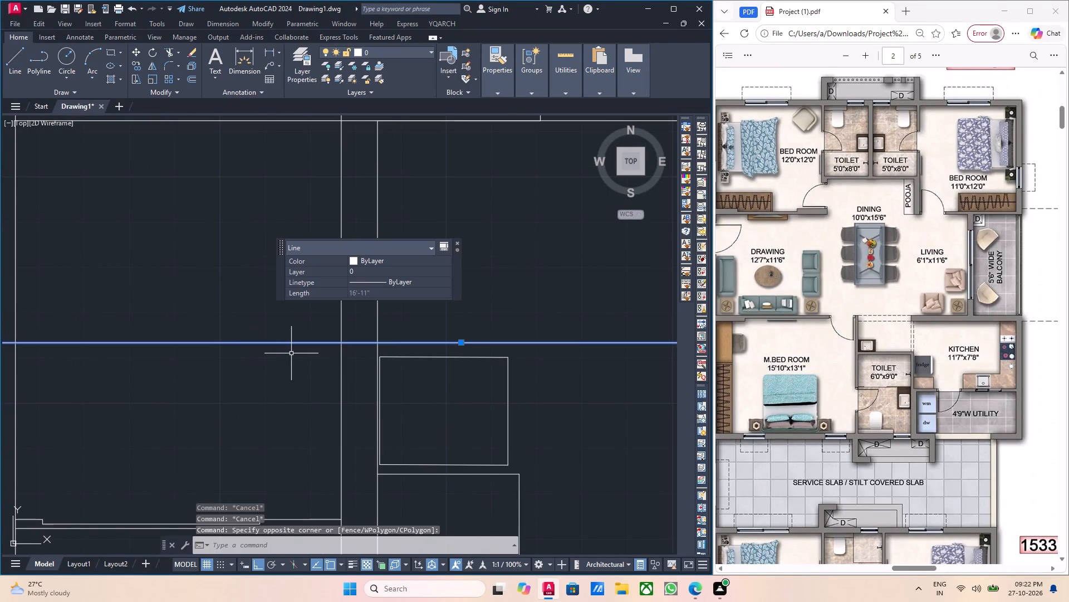
key(o)
key(Return)
click(342, 341)
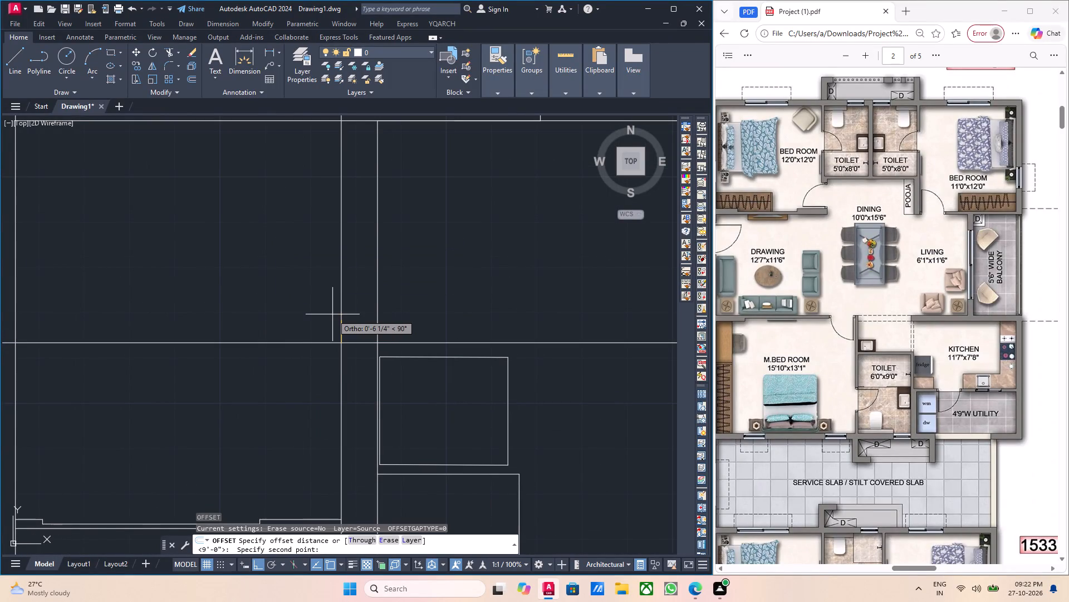
text(40.5)
key(BackSpace)
key(BackSpace)
key(BackSpace)
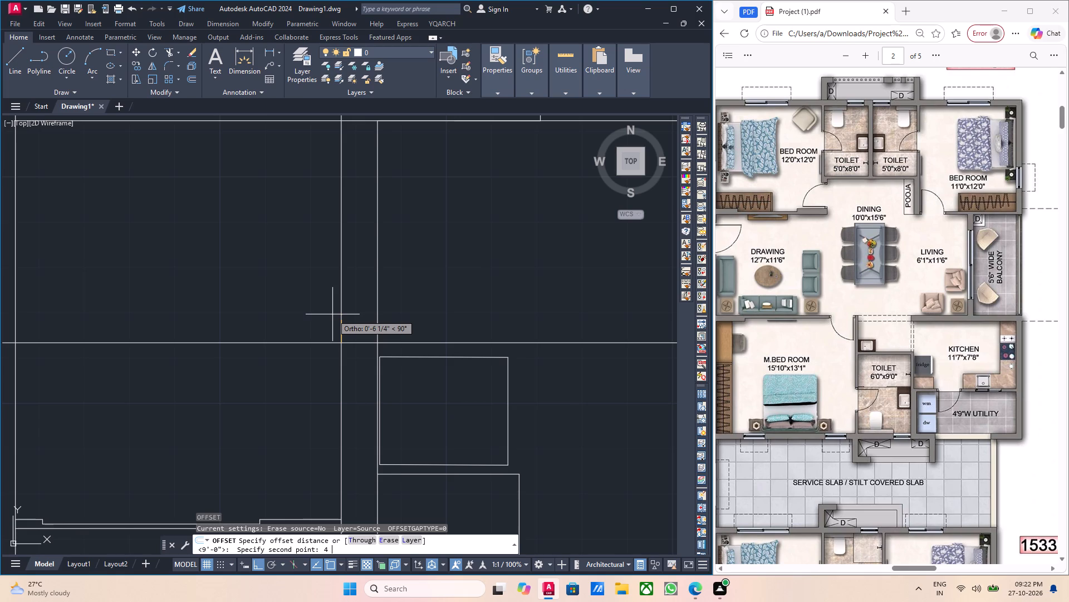
text(.5)
key(Return)
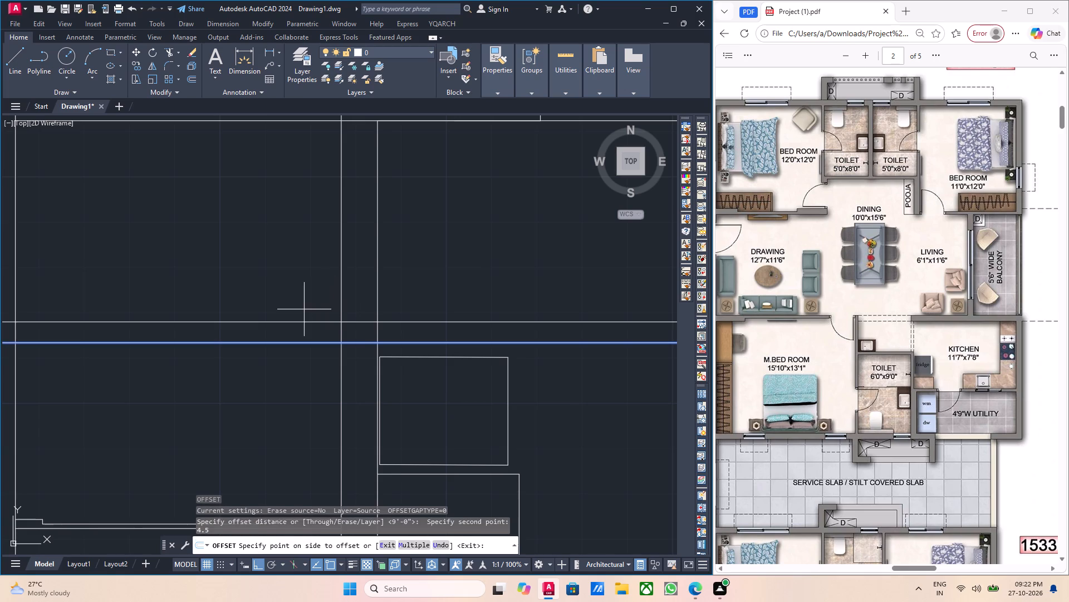
click(303, 307)
scroll(303, 307, down, 2)
key(Escape)
Trim both lines of the toilet's upper wall where they run across the kitchen beyond the fridge-side wall.
middle_drag(377, 300, 366, 332)
middle_drag(376, 336, 374, 337)
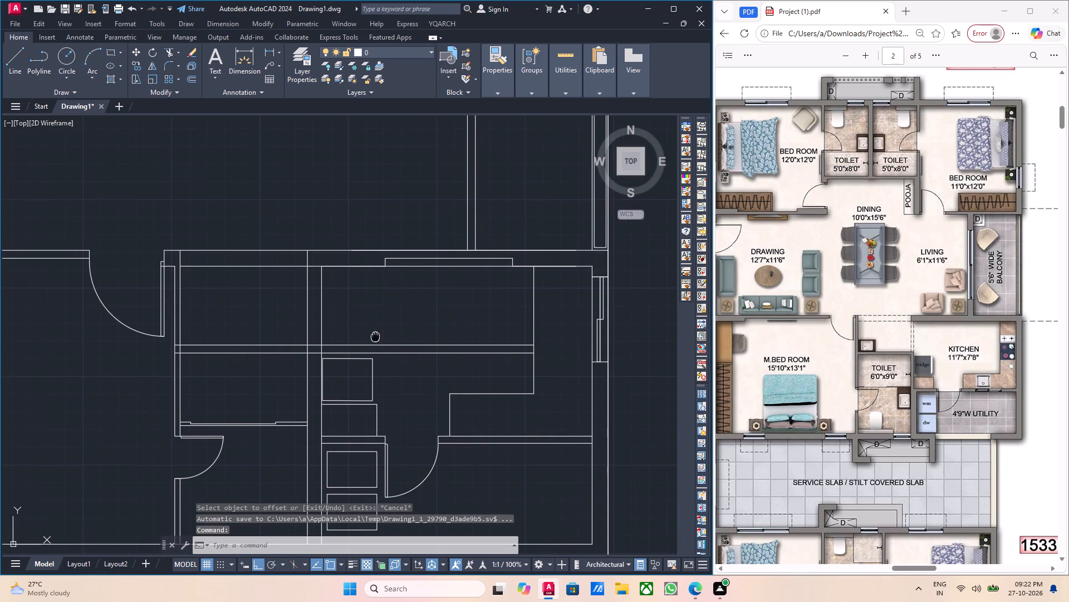
middle_drag(374, 337, 355, 338)
middle_drag(396, 349, 372, 344)
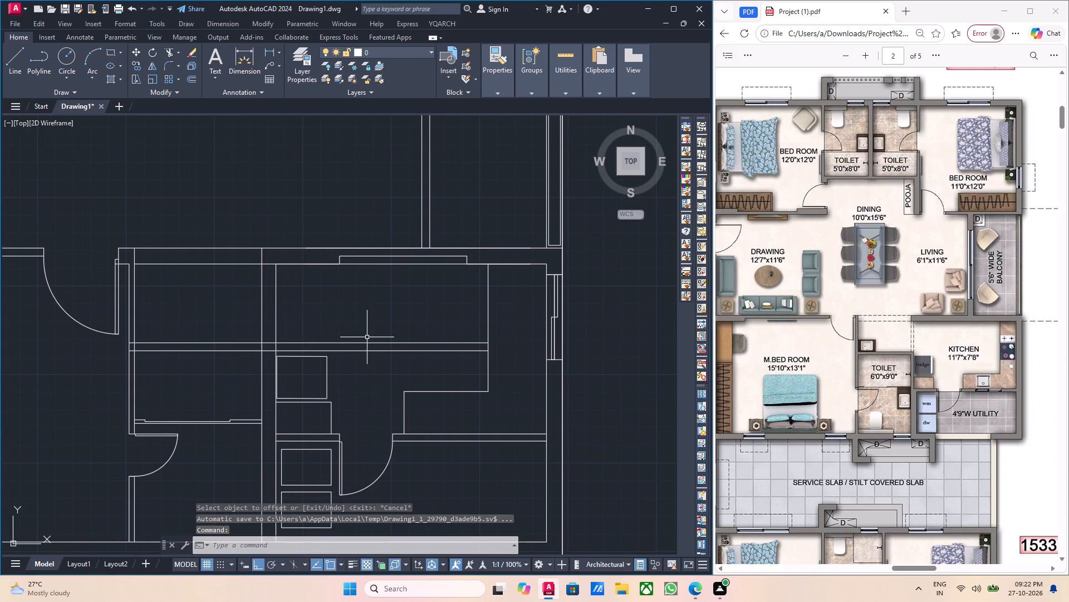
text(re)
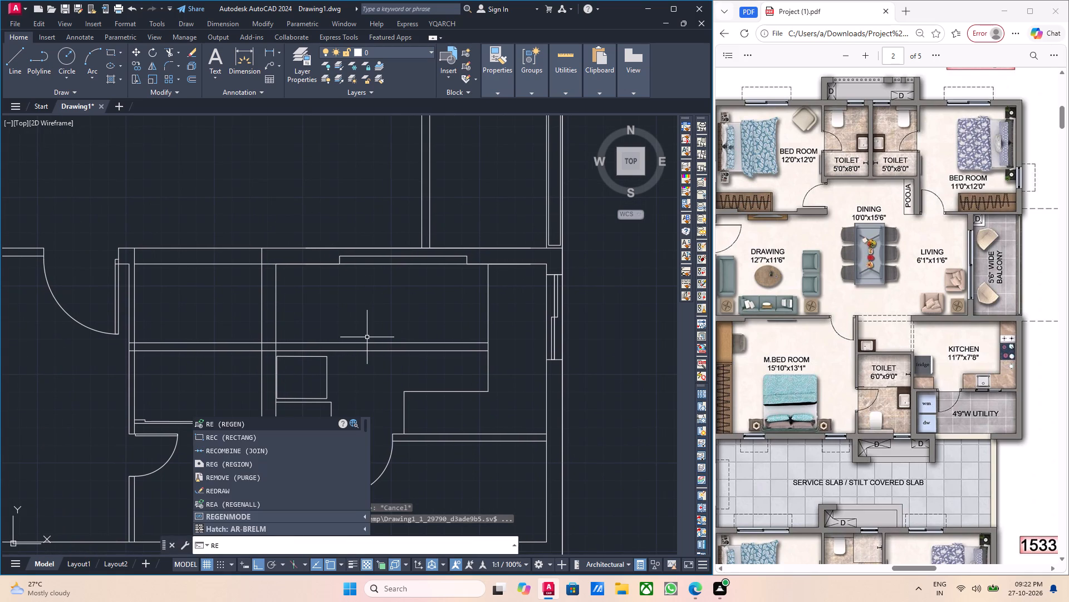
key(BackSpace)
key(BackSpace)
text(tr)
key(Return)
scroll(362, 357, up, 2)
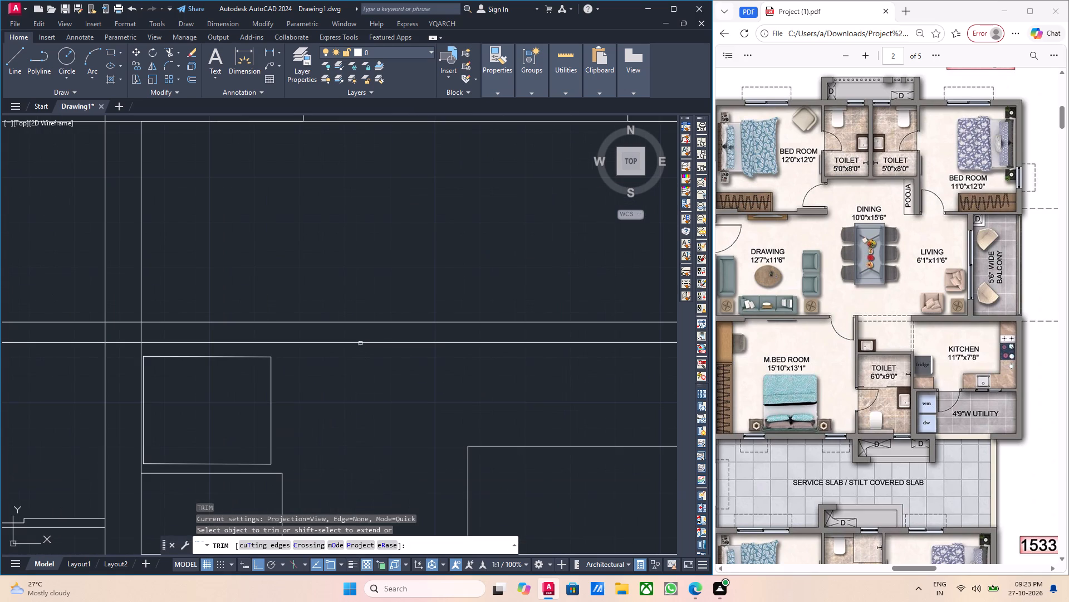
click(360, 340)
click(347, 314)
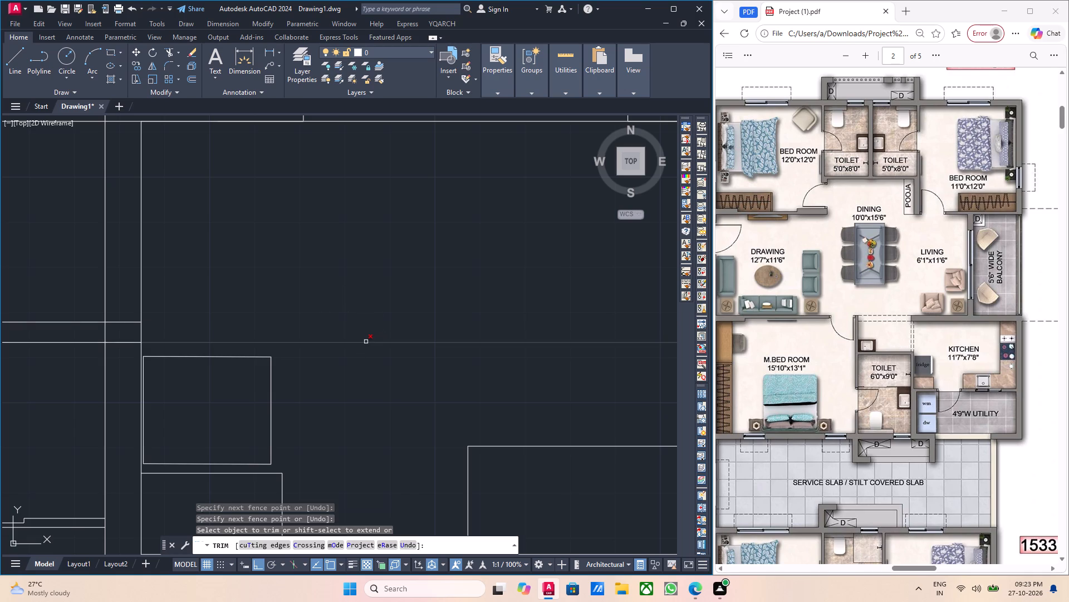
click(366, 342)
scroll(365, 342, down, 2)
key(Escape)
Examine the walls around the toilet, wash area and kitchen entrance against the reference plan.
middle_drag(292, 323, 364, 321)
scroll(315, 342, up, 2)
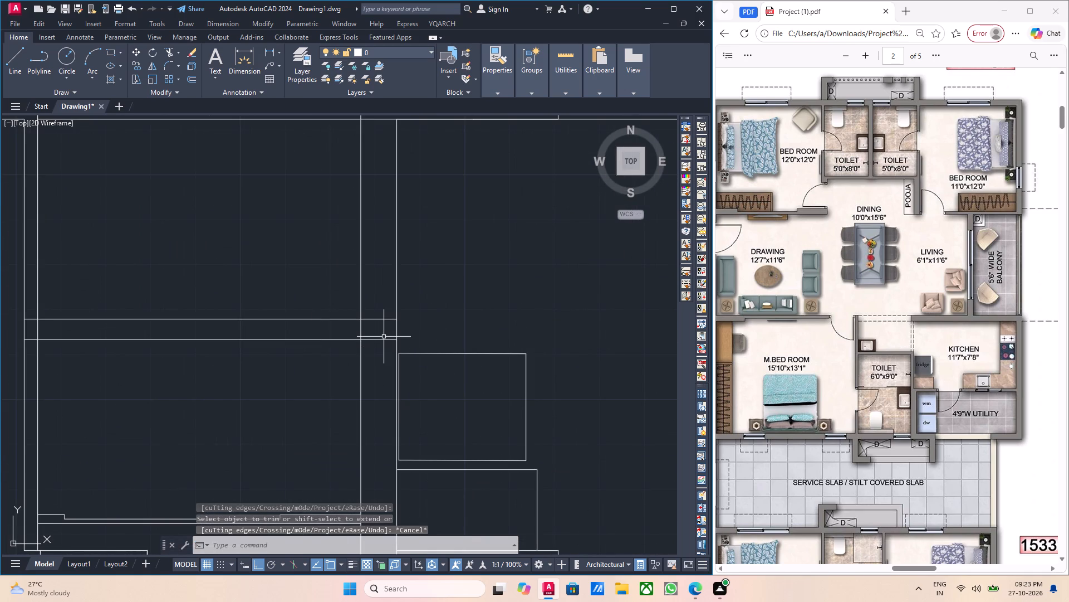
scroll(384, 337, down, 2)
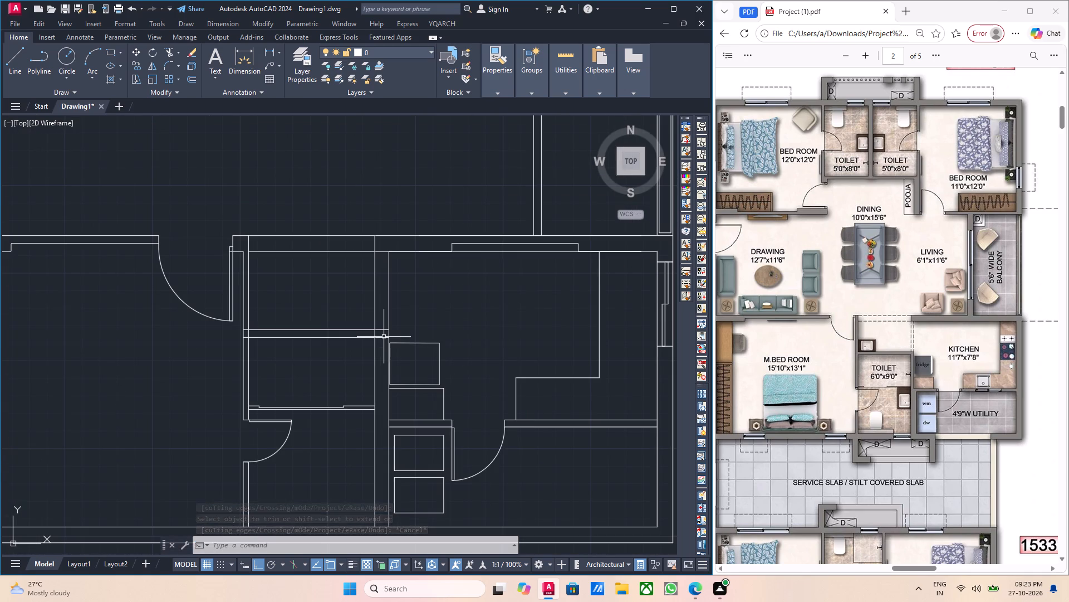
middle_drag(386, 343, 380, 279)
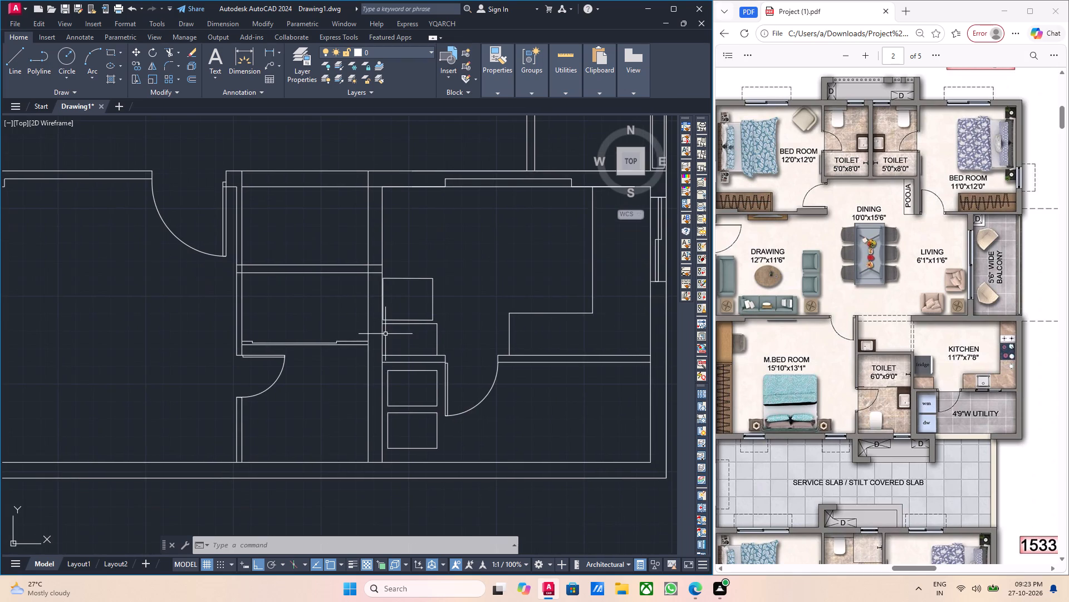
scroll(385, 335, up, 2)
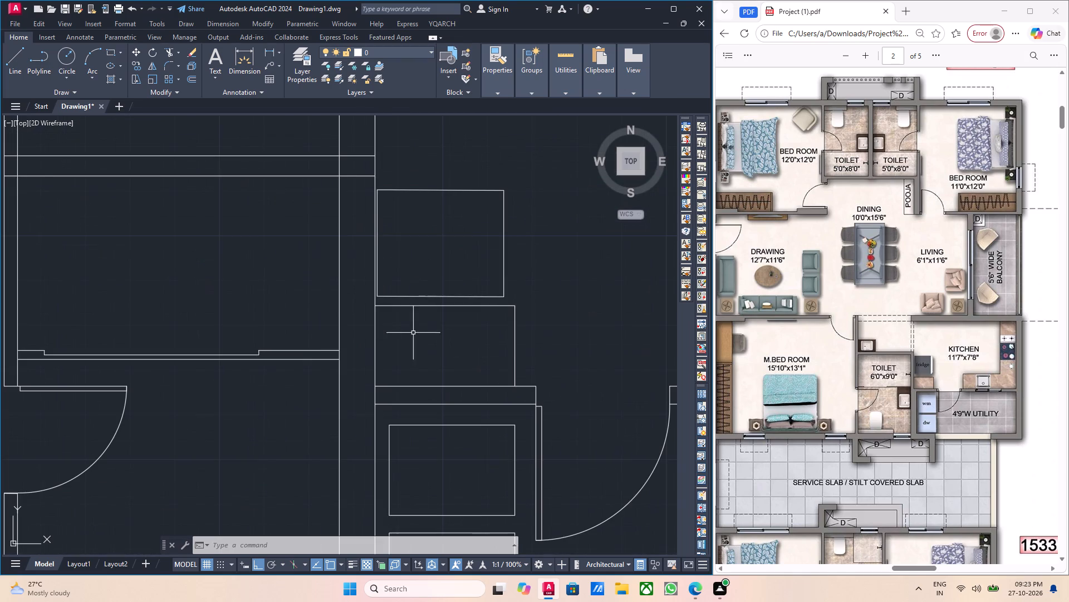
ctrl+scroll(911, 368, up, 3)
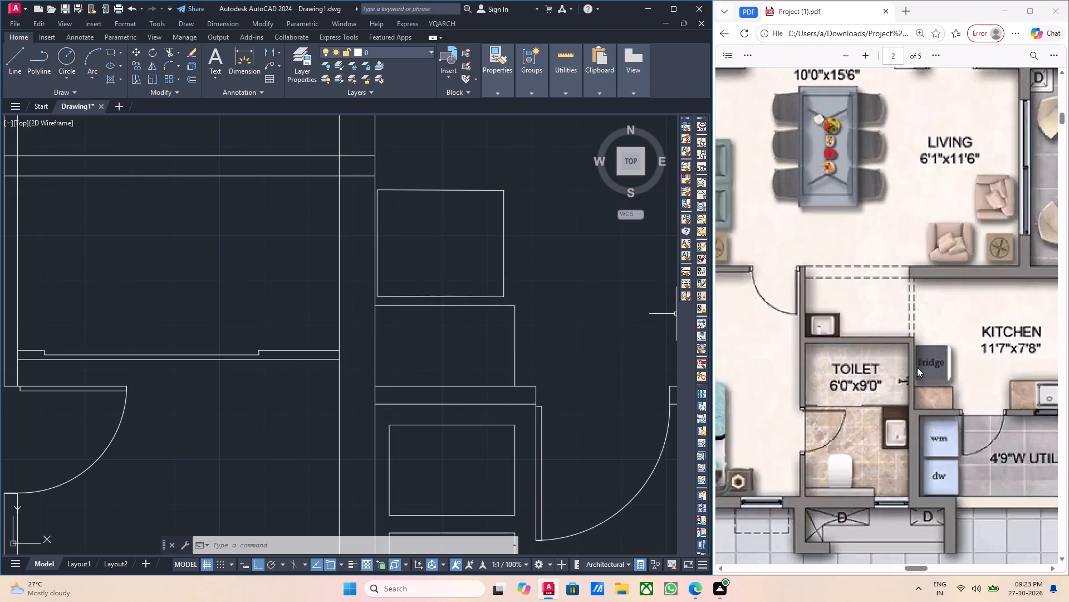
ctrl+scroll(917, 367, up, 5)
ctrl+scroll(918, 366, down, 3)
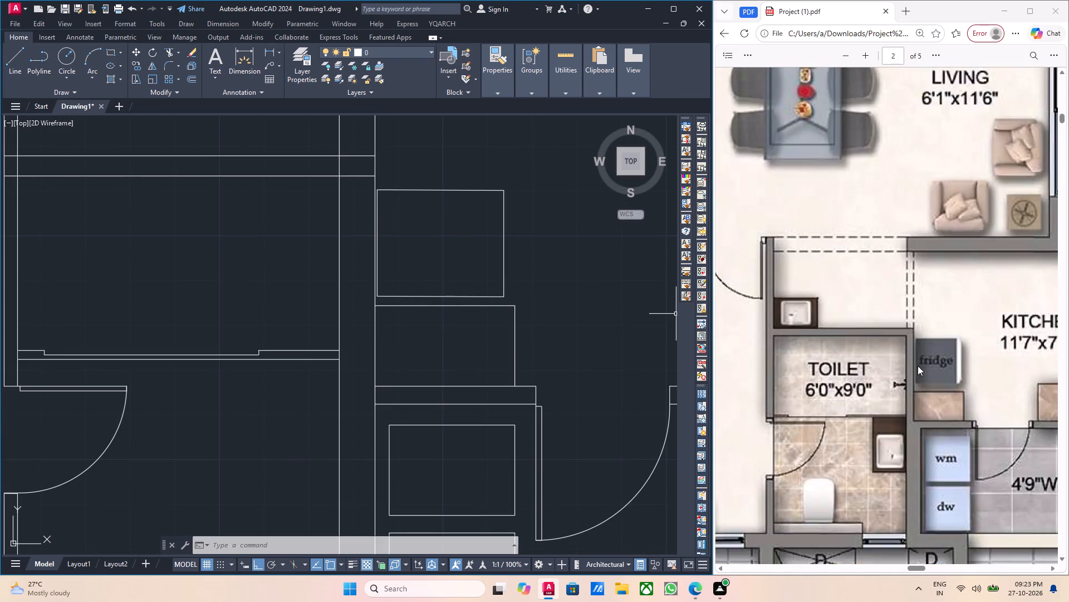
ctrl+scroll(918, 366, down, 1)
scroll(918, 366, down, 1)
ctrl+scroll(918, 366, down, 1)
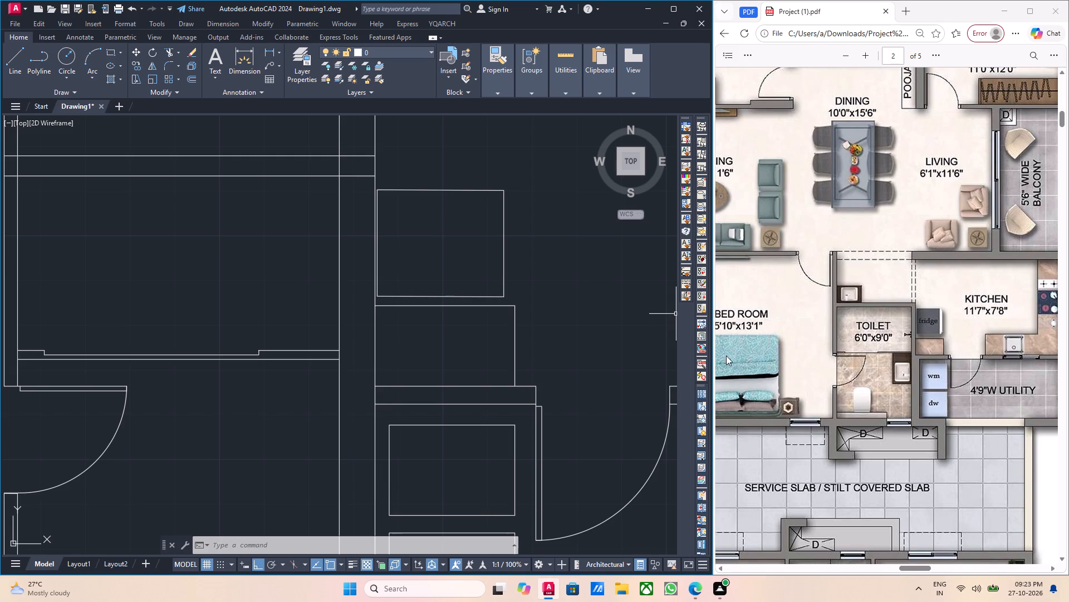
Shorten both lines of the wall between toilet and kitchen so their upper ends stop at the toilet's upper wall.
middle_drag(491, 363, 518, 390)
scroll(479, 362, down, 2)
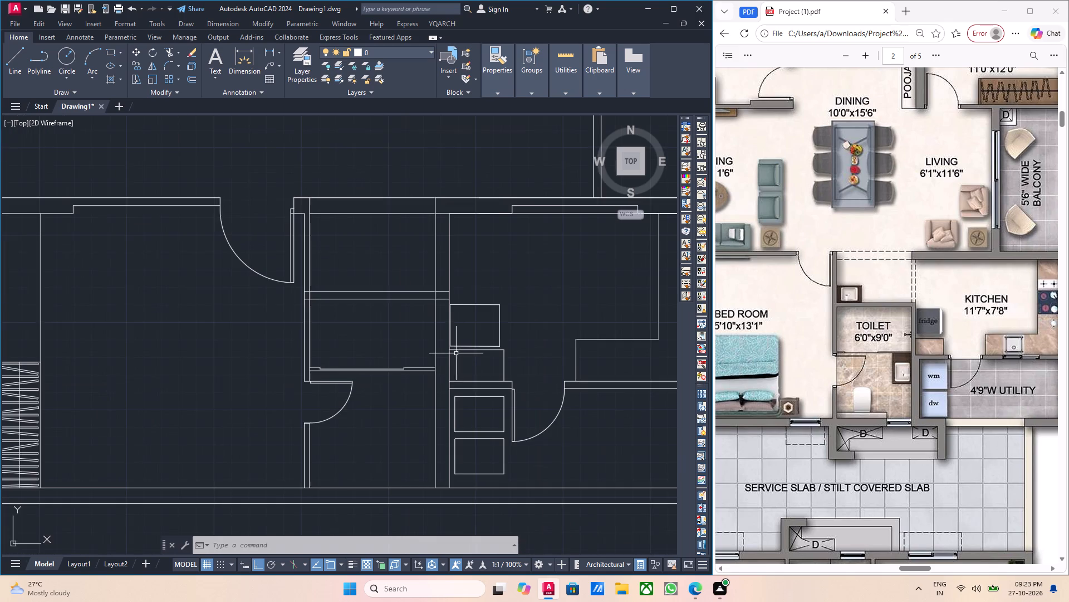
middle_drag(462, 360, 481, 388)
middle_drag(443, 351, 457, 369)
scroll(470, 360, up, 1)
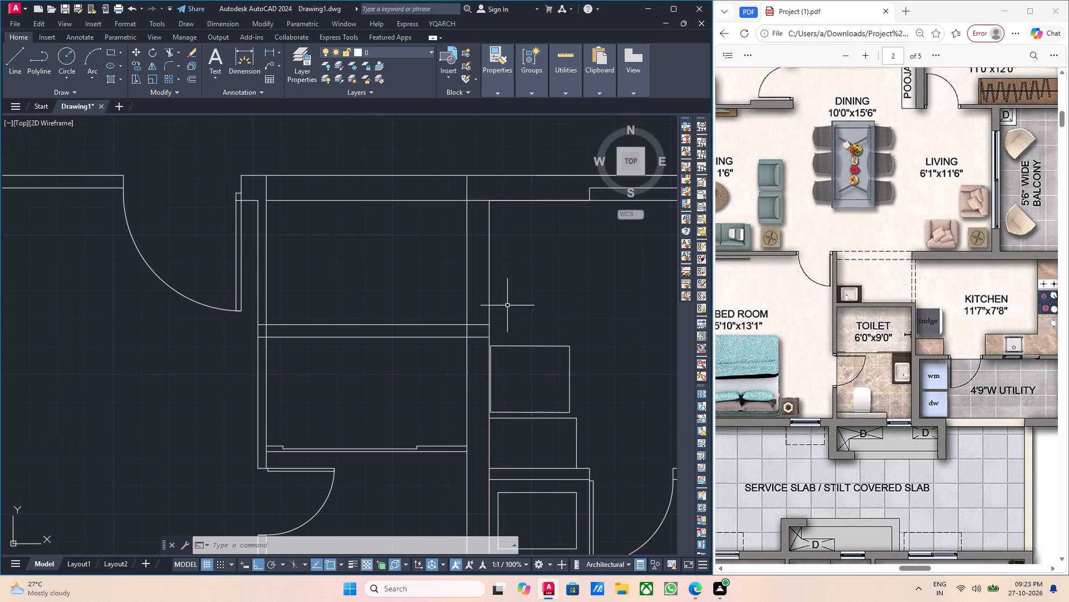
middle_drag(505, 298, 512, 319)
click(501, 287)
click(493, 285)
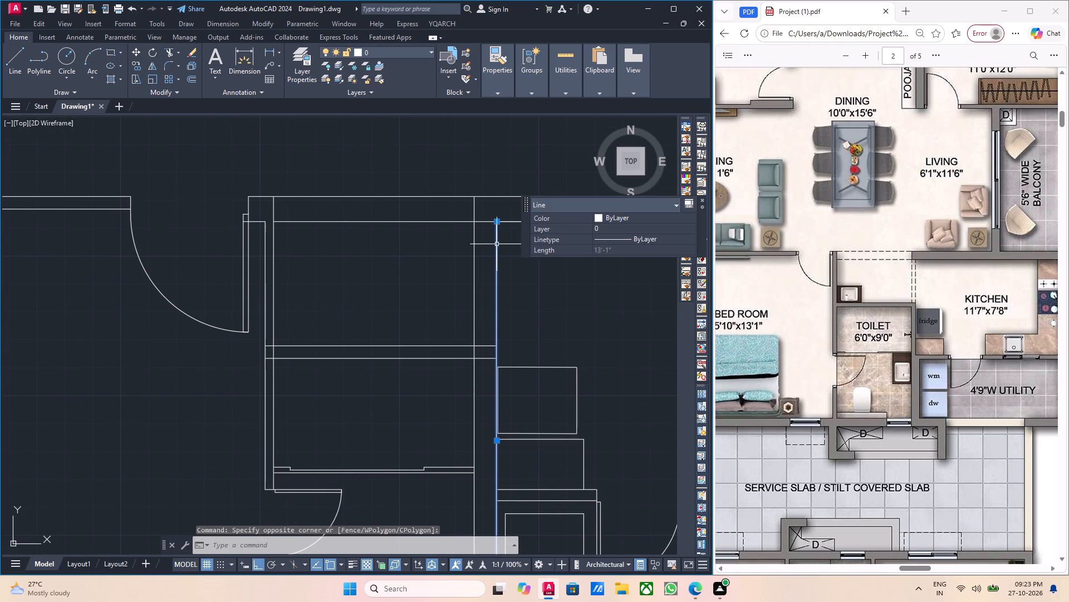
click(497, 221)
click(496, 348)
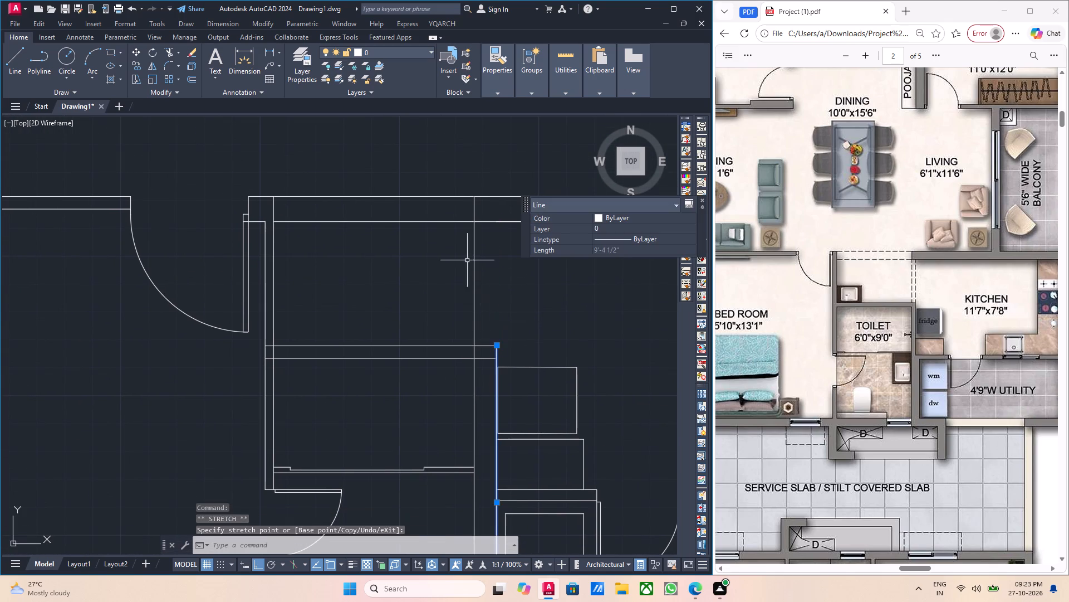
drag(488, 267, 470, 267)
click(448, 265)
click(473, 195)
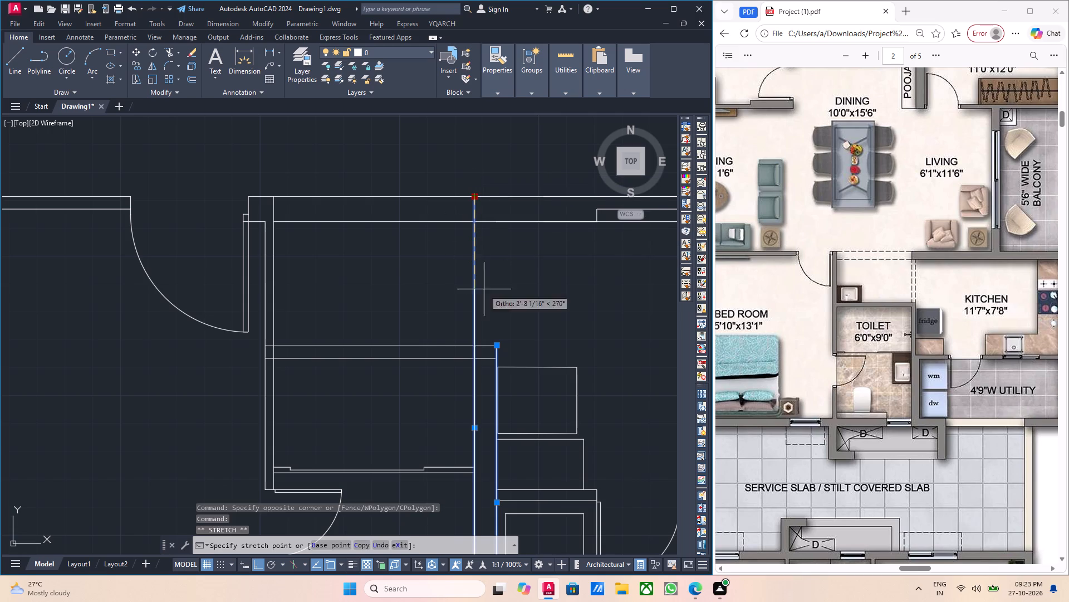
click(474, 346)
key(Escape)
key(grave)
key(Escape)
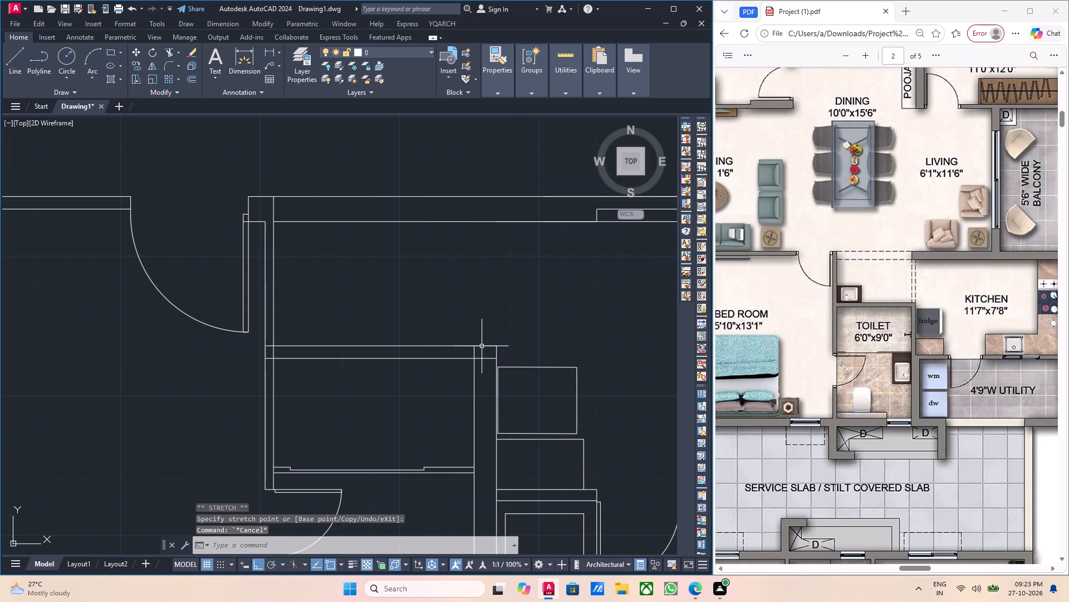
Erase the three lines forming the shallow recess in the wall between the living room and kitchen.
scroll(482, 346, down, 1)
middle_drag(486, 358, 458, 308)
middle_drag(462, 329, 455, 375)
middle_drag(418, 344, 430, 333)
middle_drag(368, 352, 380, 352)
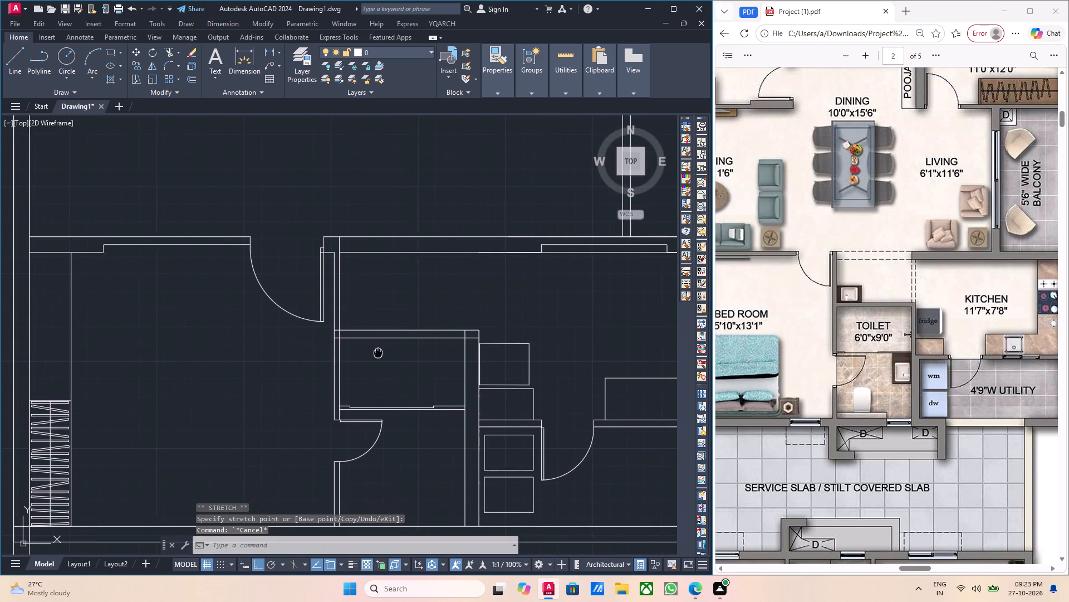
middle_drag(380, 352, 384, 352)
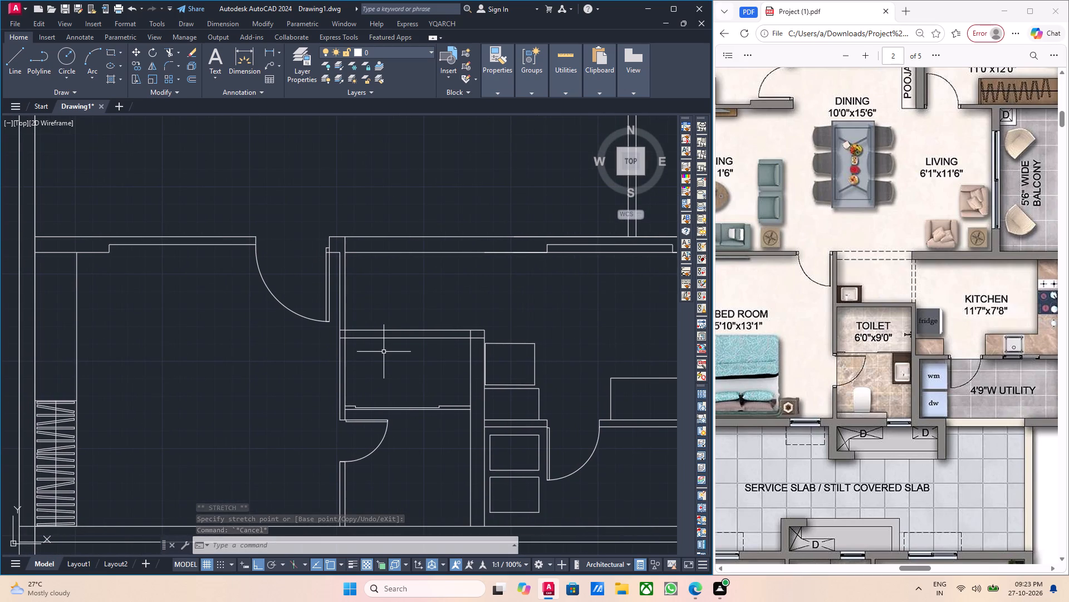
middle_drag(406, 346, 409, 360)
middle_drag(427, 305, 421, 337)
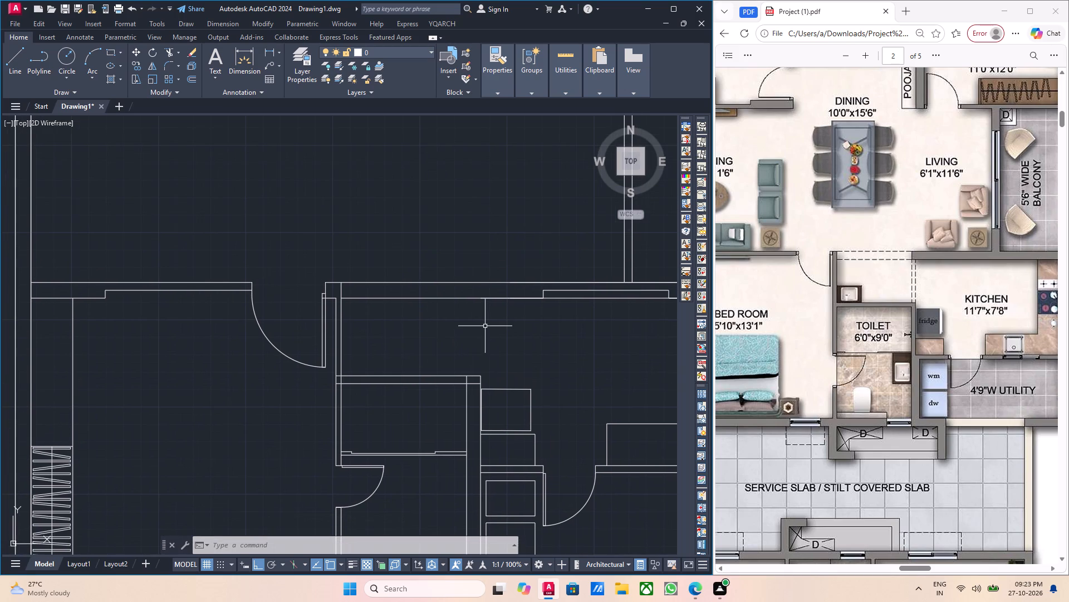
middle_drag(493, 327, 327, 341)
scroll(399, 315, up, 2)
drag(393, 299, 387, 295)
click(355, 281)
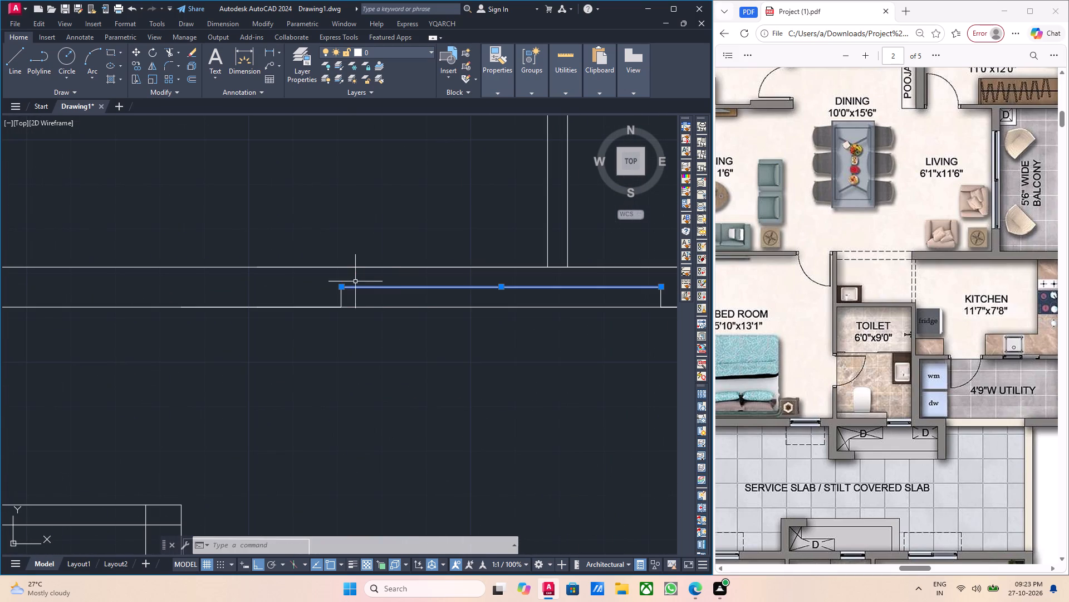
scroll(349, 299, up, 3)
drag(345, 298, 311, 297)
click(286, 295)
scroll(335, 310, down, 2)
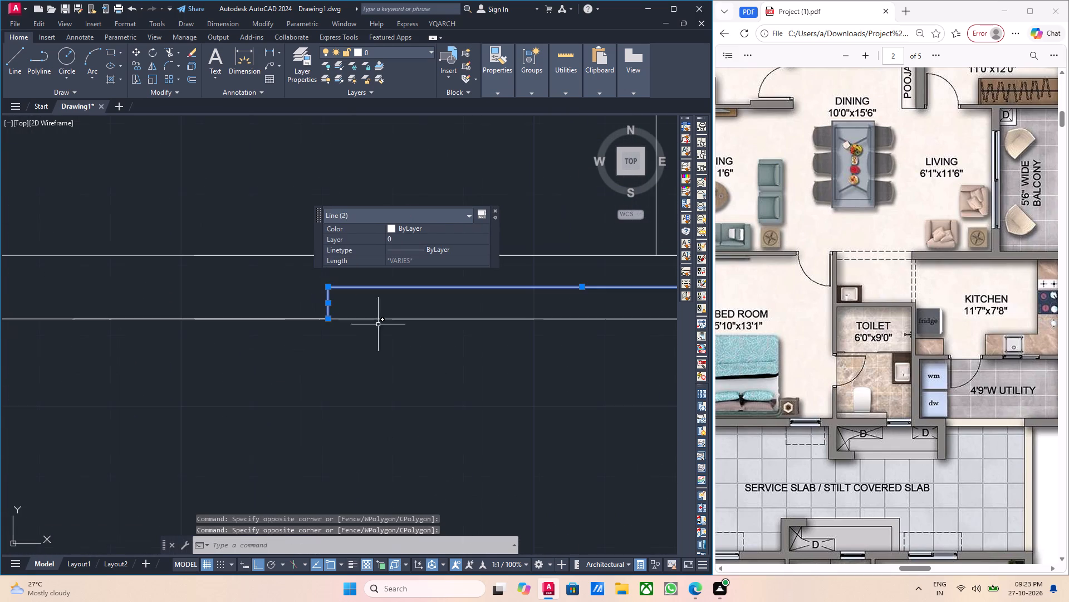
middle_drag(485, 323, 96, 380)
drag(463, 349, 419, 350)
click(402, 350)
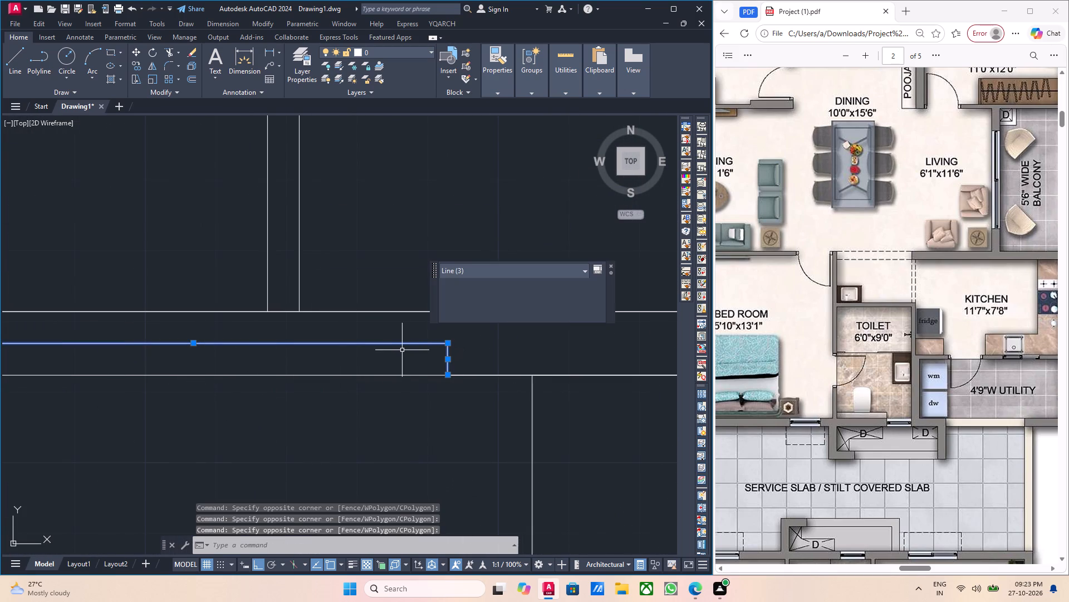
key(Delete)
Erase the short leftover line segments lying along the kitchen-side face of the wall below the living room.
scroll(402, 350, down, 3)
scroll(429, 357, up, 2)
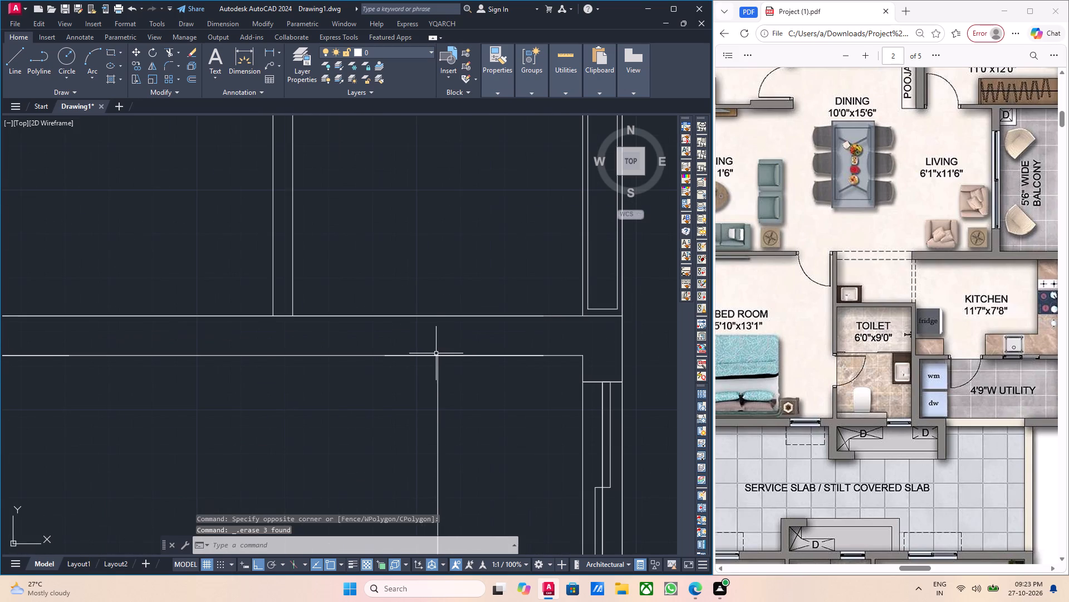
click(437, 356)
key(Delete)
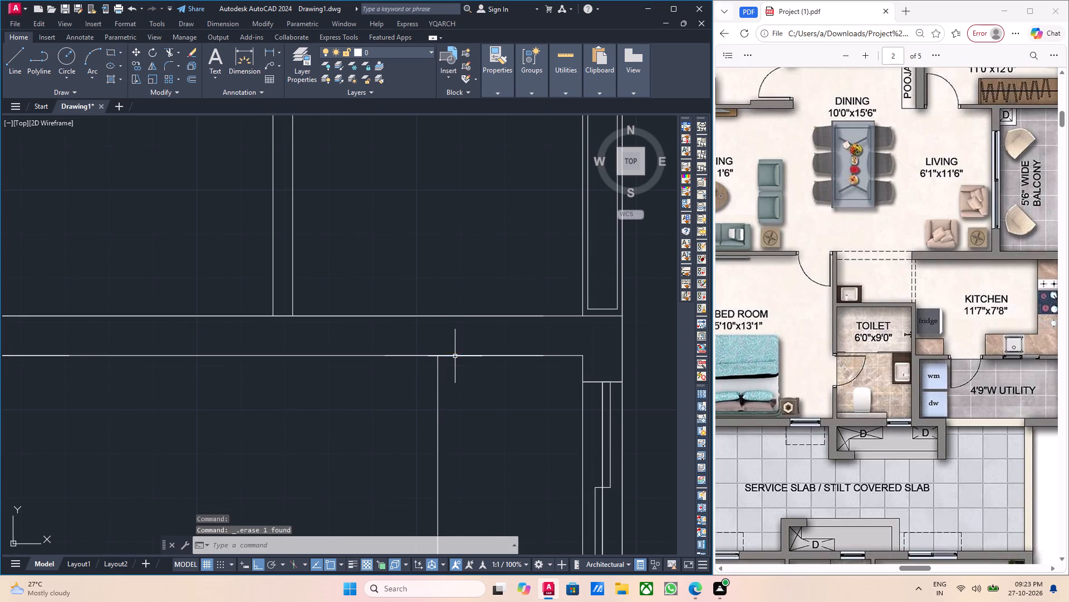
scroll(455, 356, down, 1)
click(457, 357)
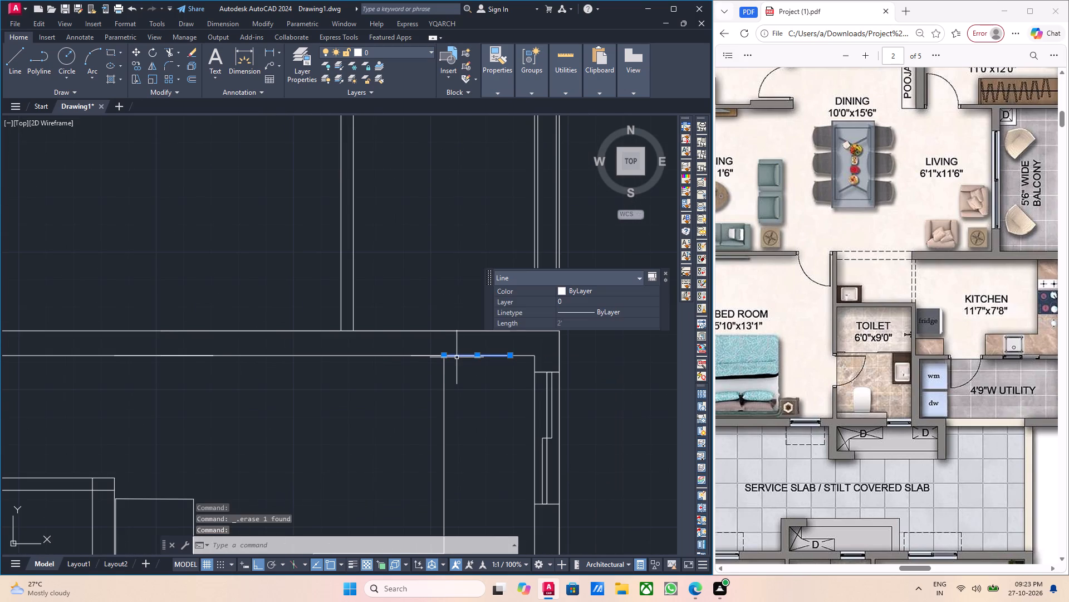
key(Delete)
click(457, 357)
key(Delete)
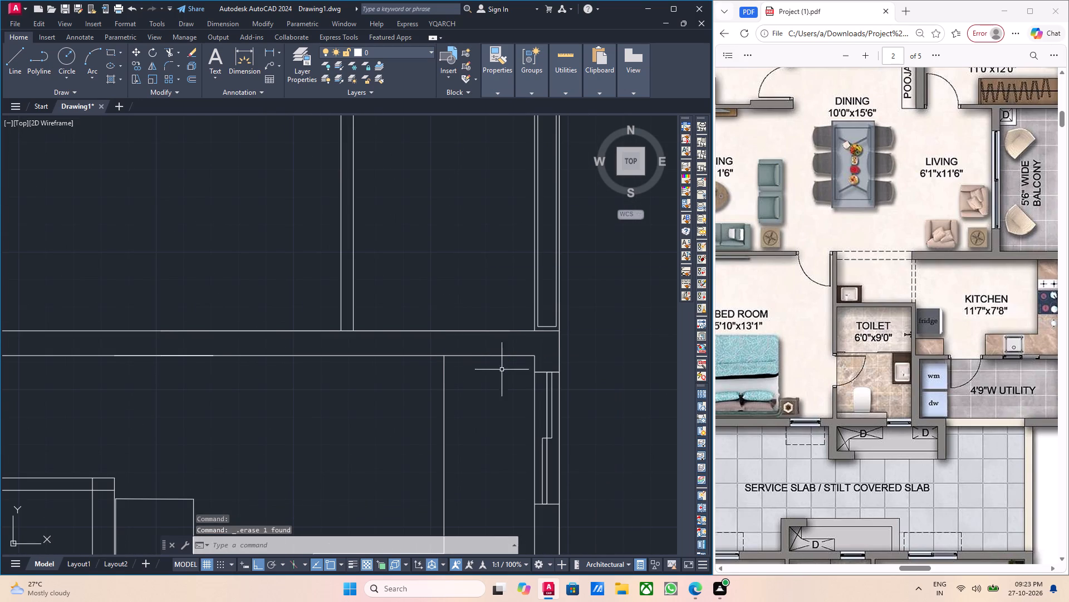
scroll(246, 366, down, 1)
click(198, 361)
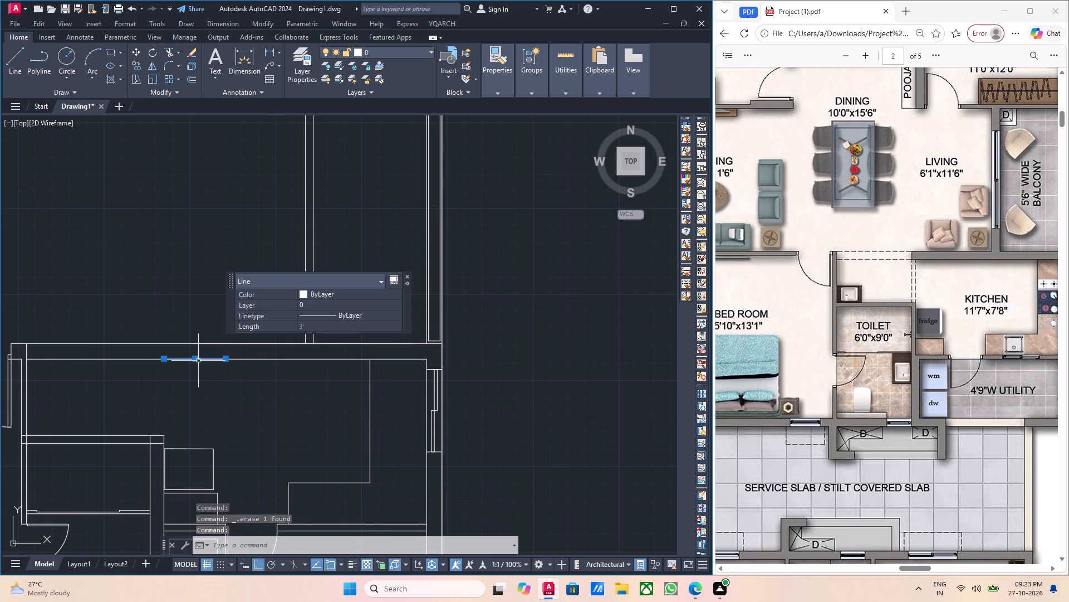
key(Delete)
click(187, 361)
key(Delete)
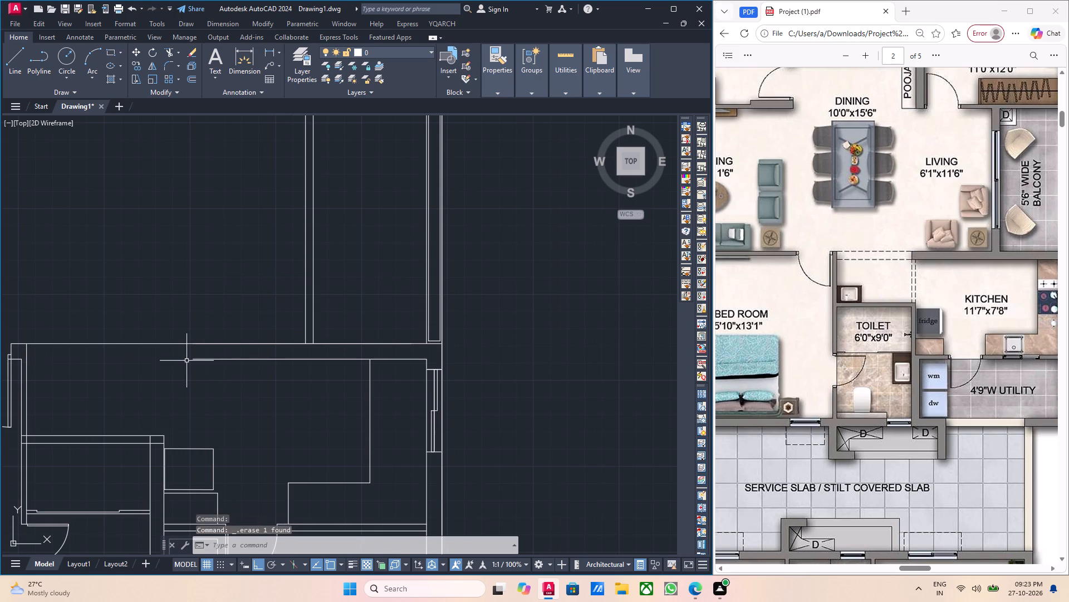
Extend the kitchen-side line of the wall below the living room across the wash area to the bedroom wall.
scroll(226, 355, up, 2)
drag(212, 385, 207, 377)
click(179, 361)
middle_drag(186, 373, 325, 359)
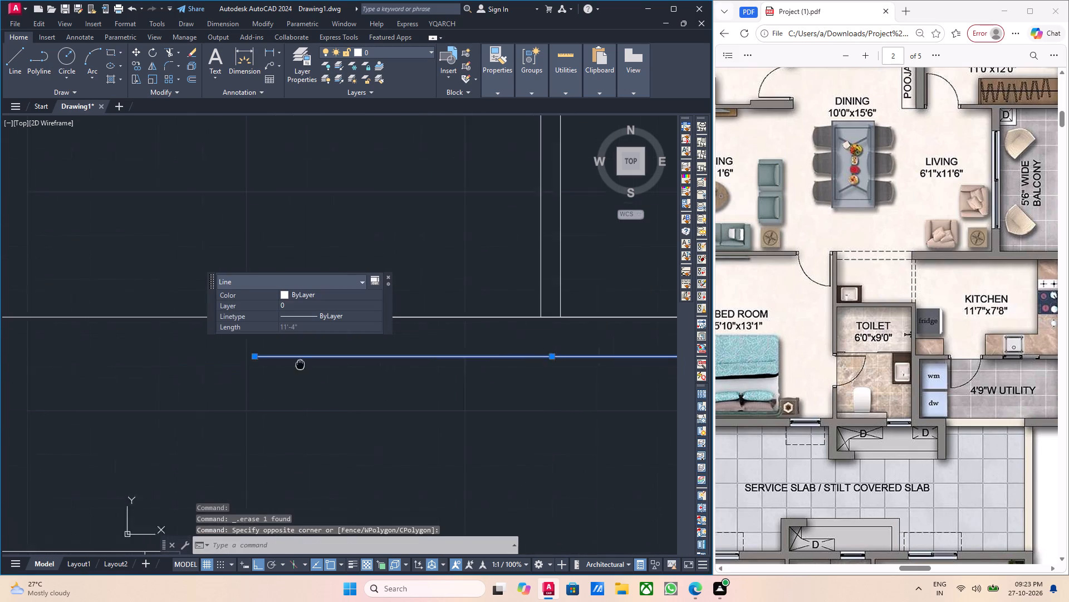
middle_drag(325, 359, 419, 346)
middle_drag(366, 380, 406, 469)
scroll(424, 423, down, 2)
middle_drag(414, 435, 429, 426)
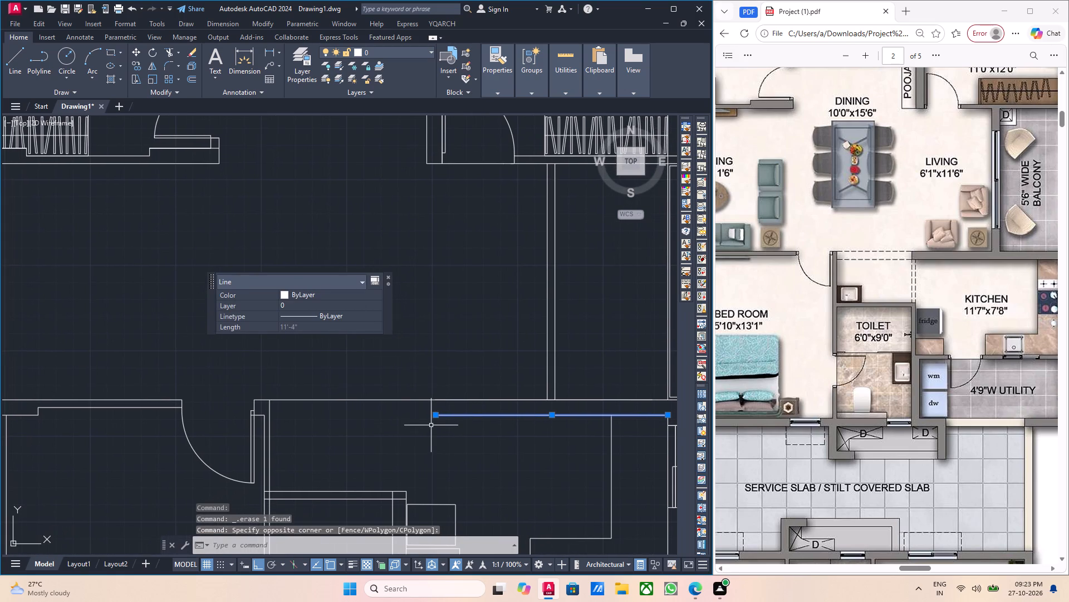
middle_drag(434, 428, 437, 472)
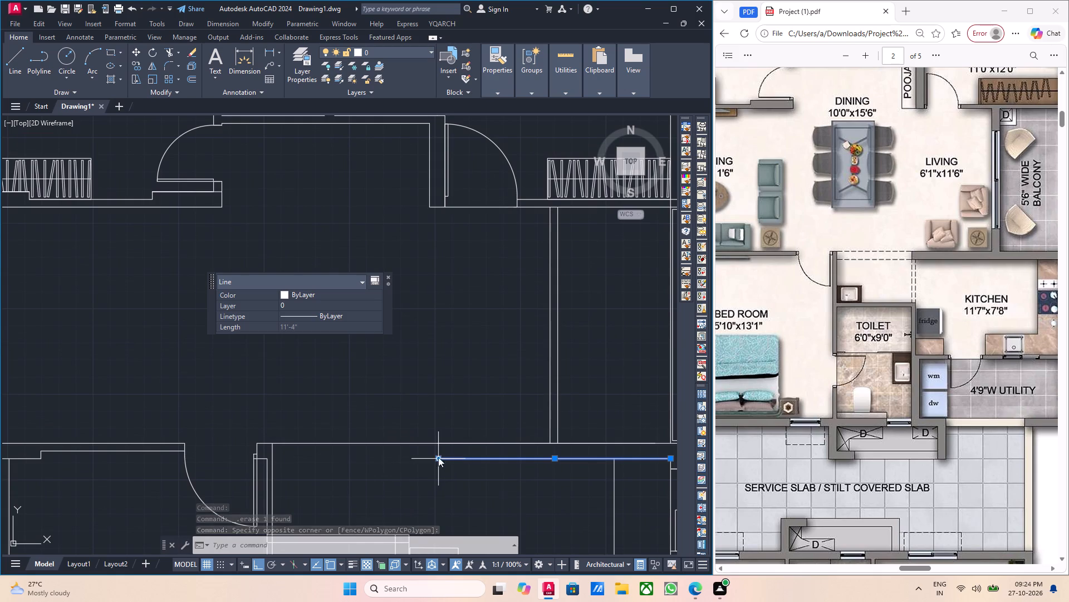
click(438, 457)
click(273, 459)
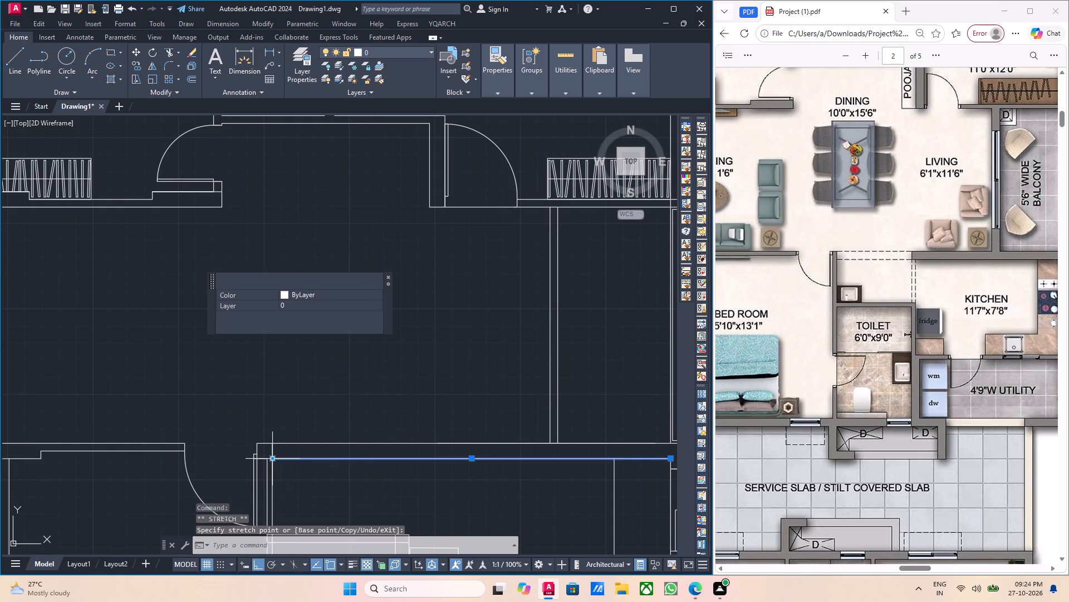
scroll(273, 459, down, 2)
key(Escape)
key(Escape)
Examine the lower rooms and bottom outer wall of the right-hand flat against the reference plan.
scroll(369, 458, down, 1)
middle_drag(403, 468, 336, 401)
scroll(342, 430, up, 1)
middle_drag(335, 415, 329, 392)
middle_drag(325, 406, 325, 366)
middle_drag(321, 373, 317, 351)
middle_drag(292, 367, 296, 362)
scroll(306, 364, down, 1)
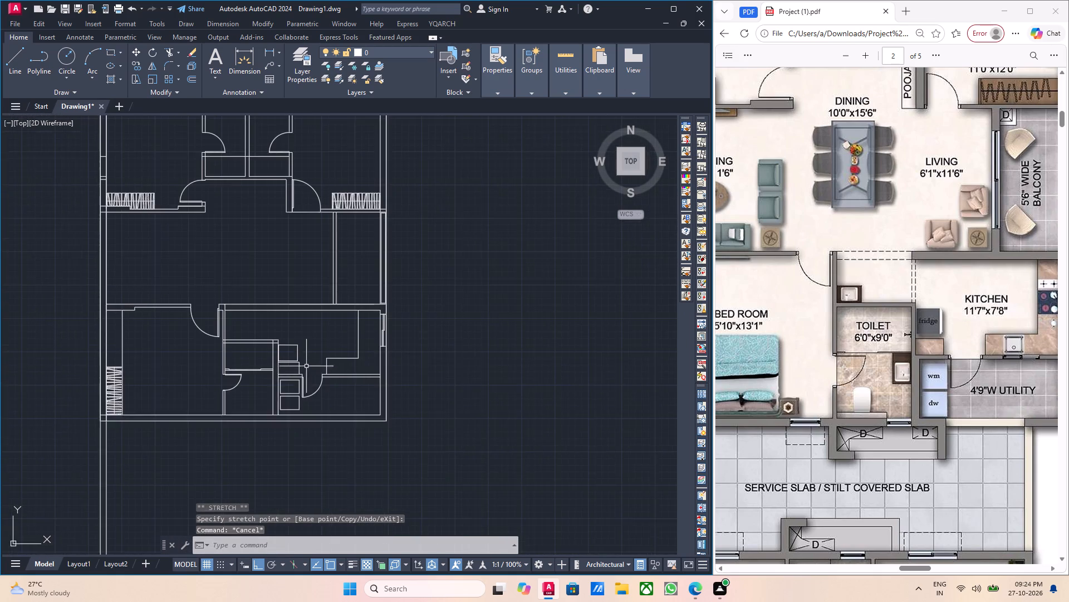
middle_drag(295, 375, 321, 347)
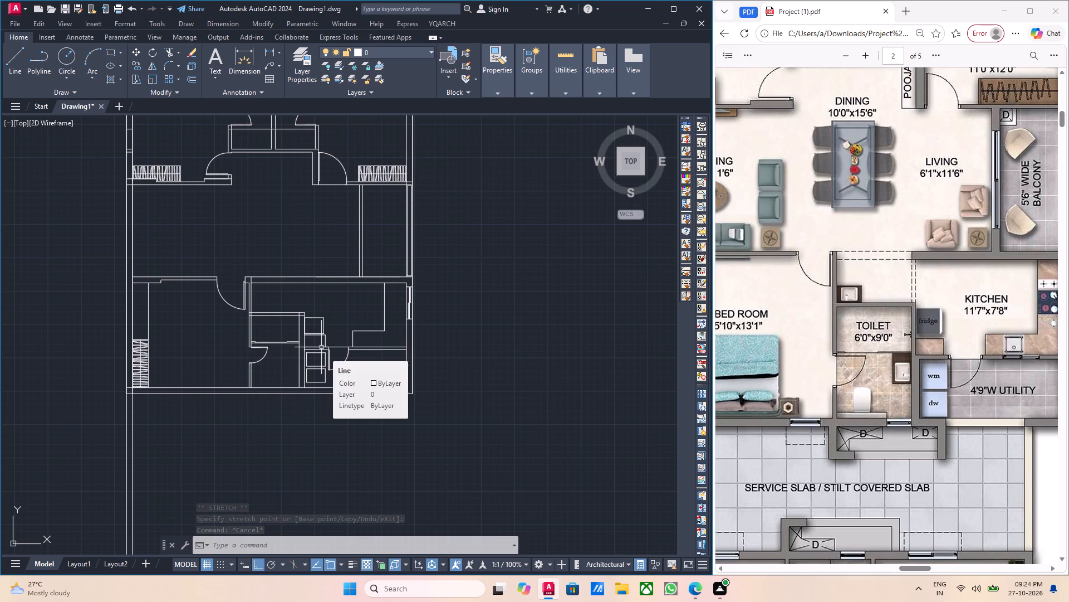
middle_drag(300, 390, 323, 355)
scroll(290, 369, up, 2)
middle_drag(294, 348, 303, 373)
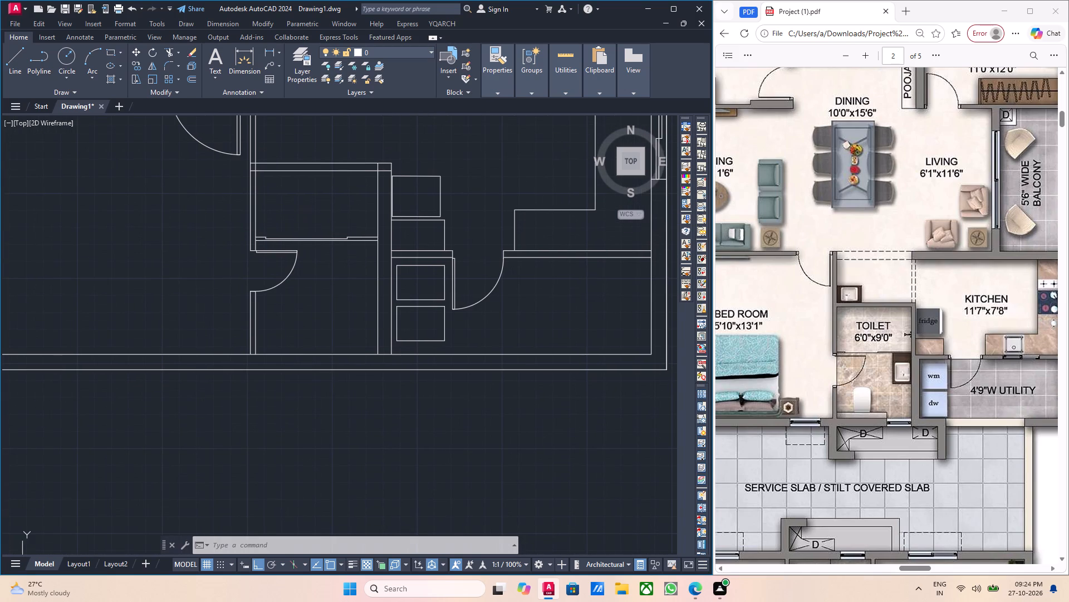
scroll(303, 373, up, 1)
scroll(263, 352, up, 1)
text(re)
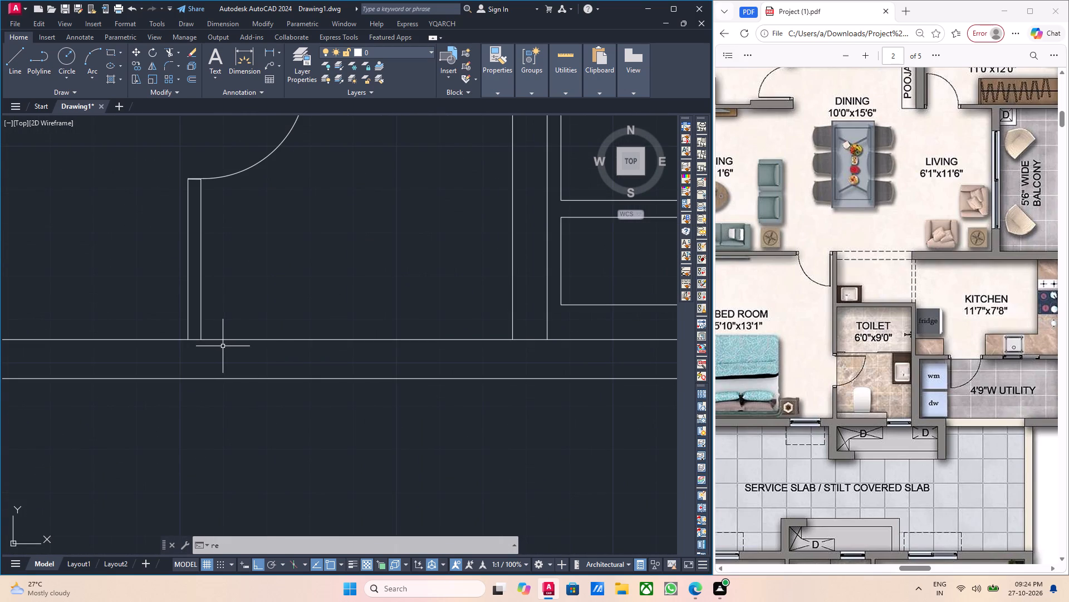
key(Escape)
scroll(223, 347, down, 3)
middle_drag(308, 366, 273, 373)
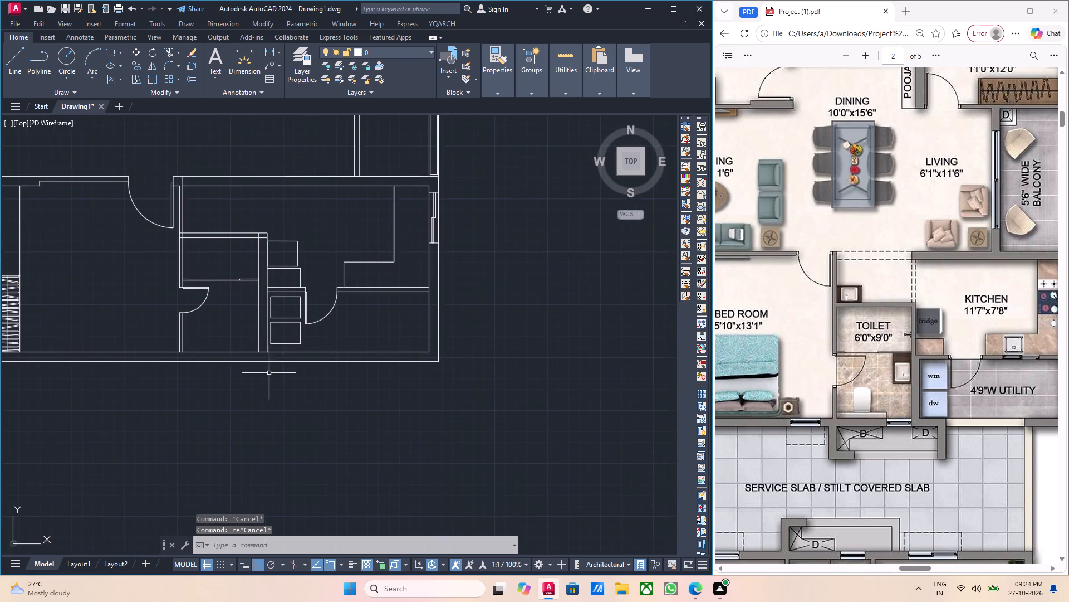
middle_drag(362, 360, 321, 365)
scroll(338, 366, down, 1)
scroll(409, 367, down, 3)
scroll(406, 368, up, 1)
middle_drag(408, 370, 370, 392)
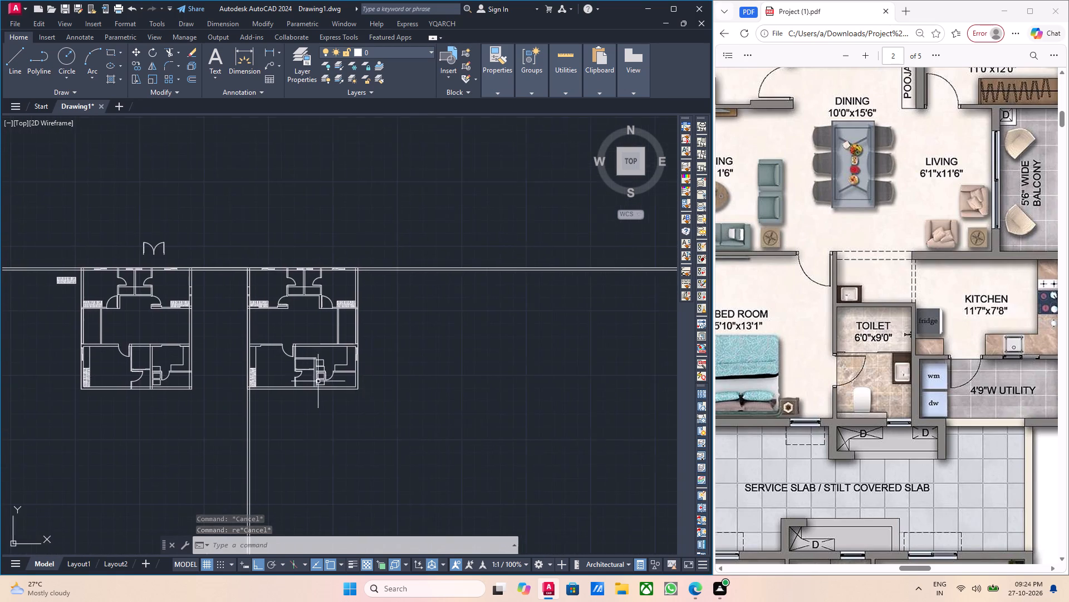
scroll(318, 381, up, 2)
scroll(319, 381, down, 2)
middle_drag(327, 385, 337, 363)
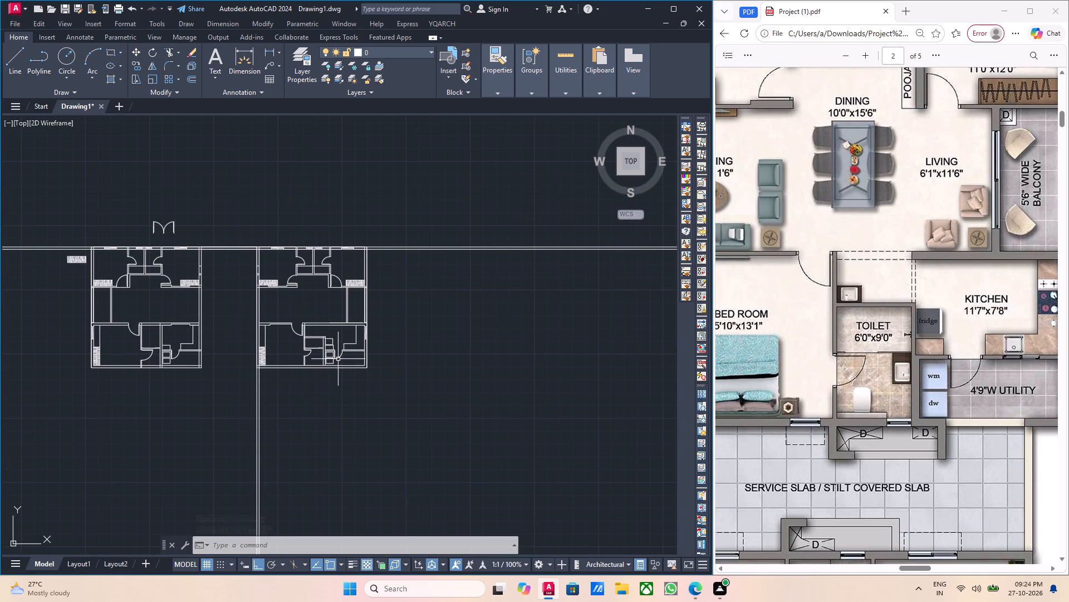
Draw a 1' horizontal line from the toilet–utility wall's corner along the bottom wall's inner face, continuing with a 2' line downward.
scroll(305, 353, up, 2)
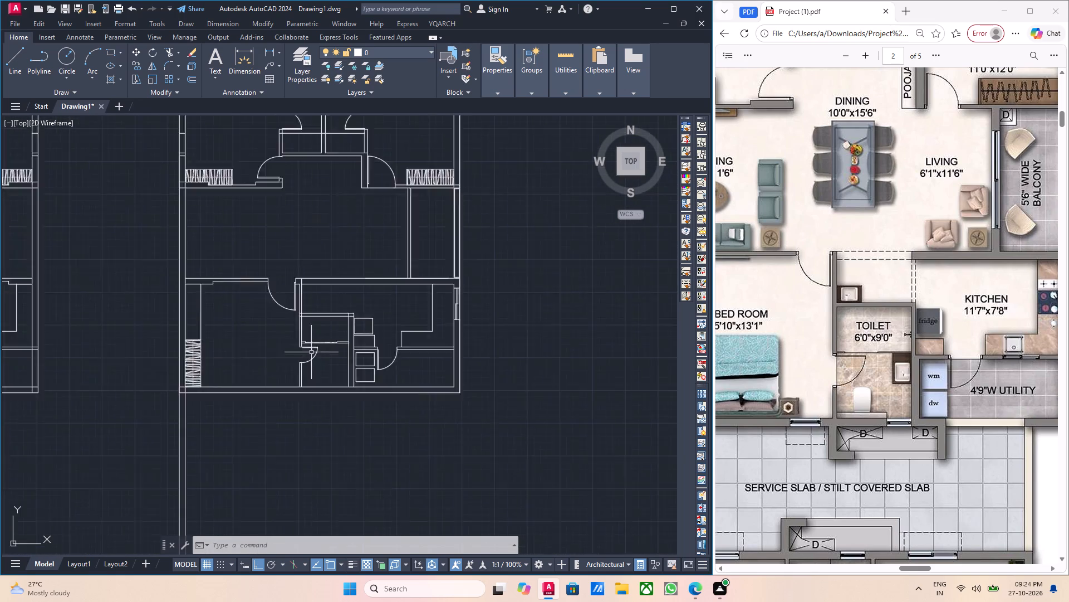
scroll(312, 351, up, 2)
middle_drag(372, 390, 334, 342)
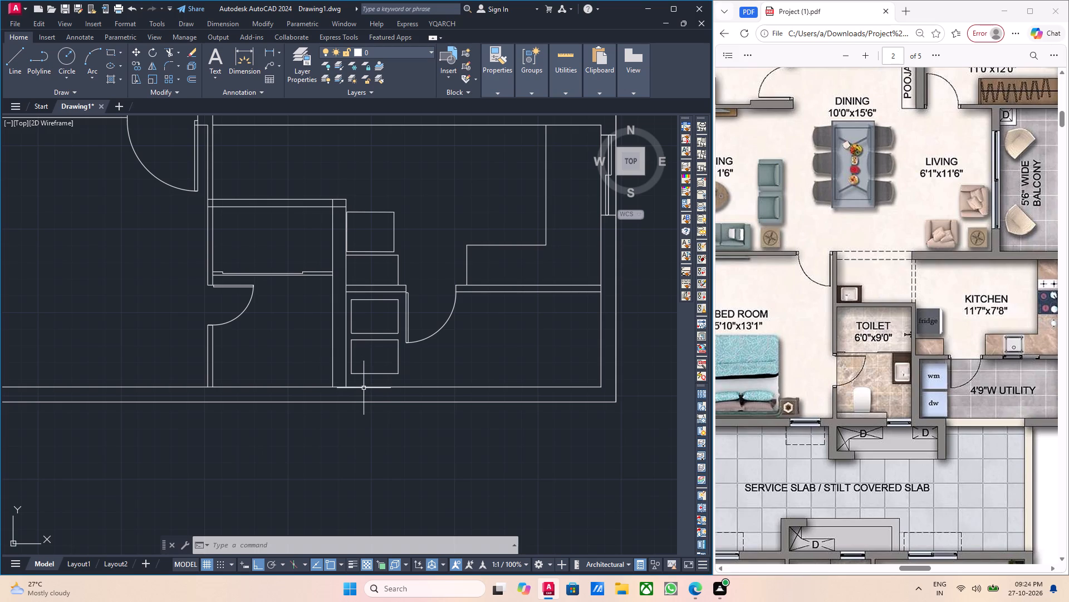
scroll(348, 391, up, 1)
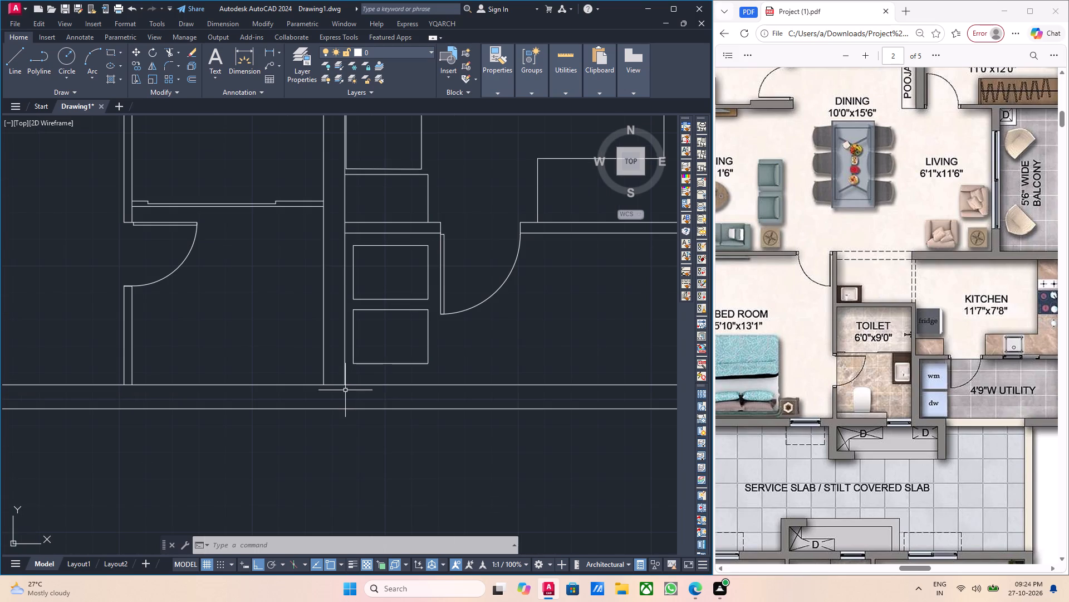
key(l)
key(Return)
scroll(339, 387, up, 1)
click(349, 383)
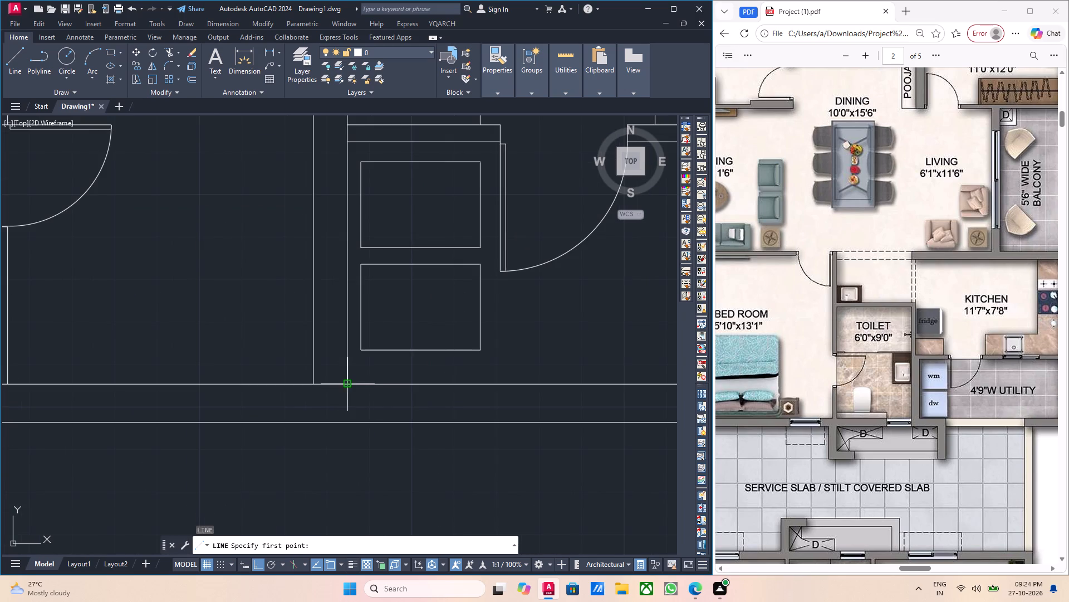
text(1')
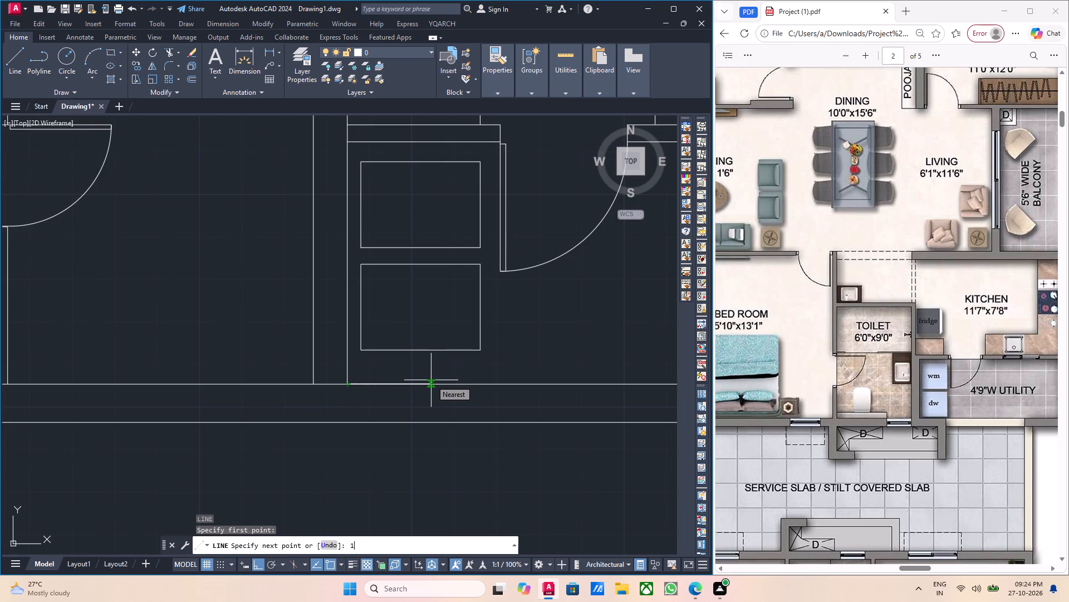
key(Return)
middle_drag(430, 458, 429, 459)
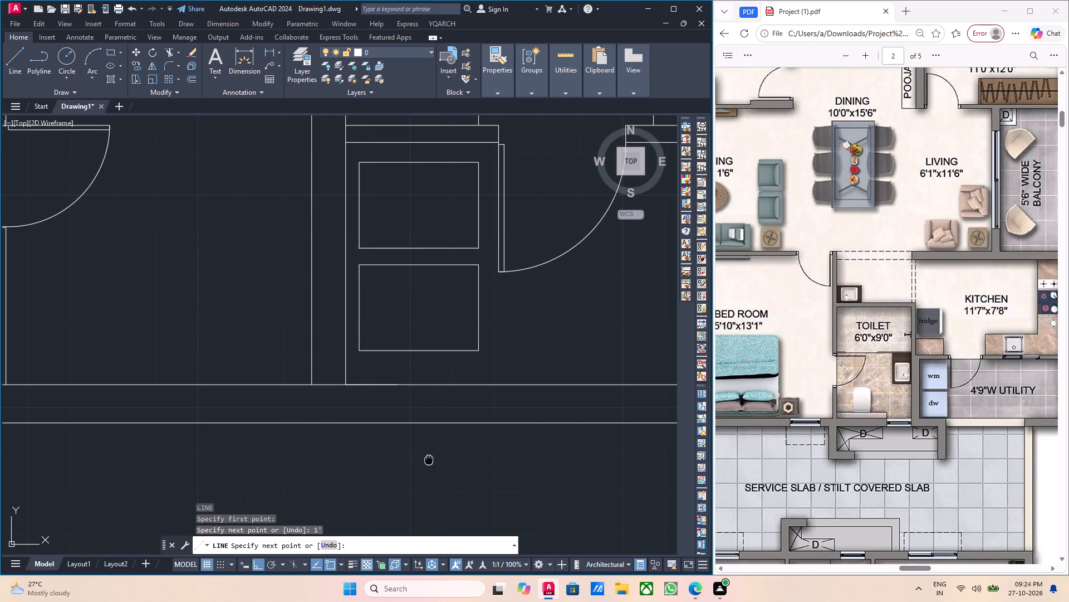
middle_drag(429, 459, 414, 396)
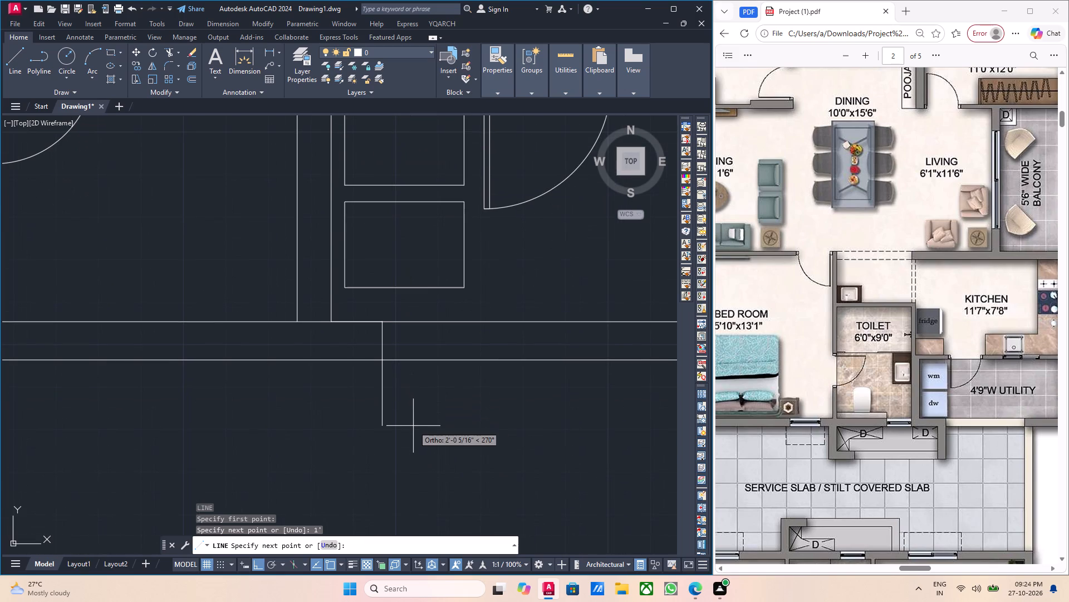
text(2')
key(Return)
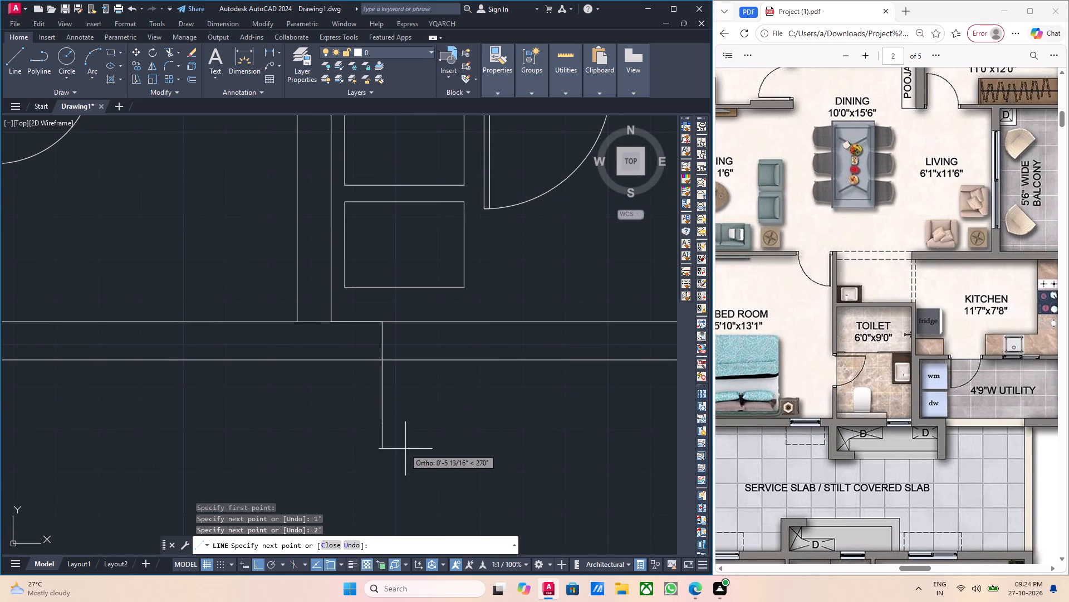
key(Escape)
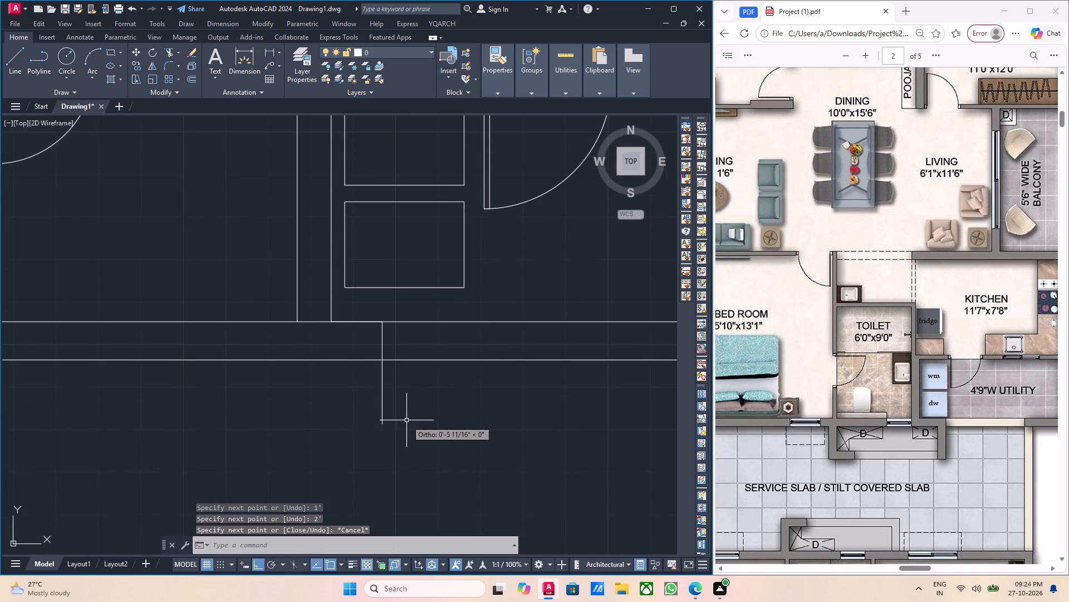
Draw an L-shaped wall below the toilet door wall: cross the bottom wall, then 1' down, 1' right, 9" down, 1'9" left and back up.
middle_drag(397, 401, 487, 439)
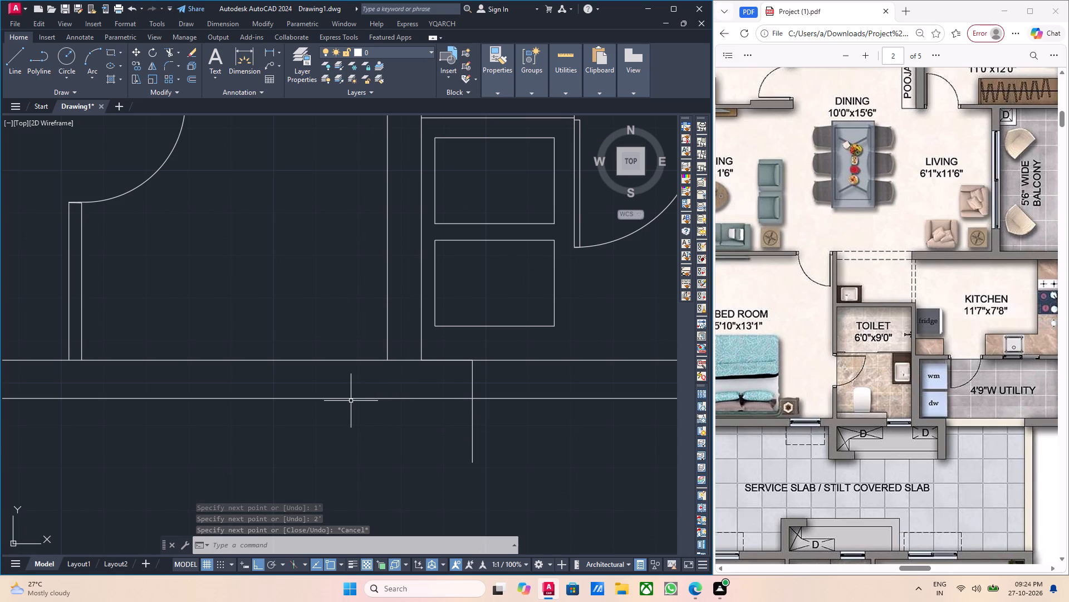
scroll(341, 398, down, 1)
scroll(257, 393, down, 1)
middle_drag(258, 393, 379, 396)
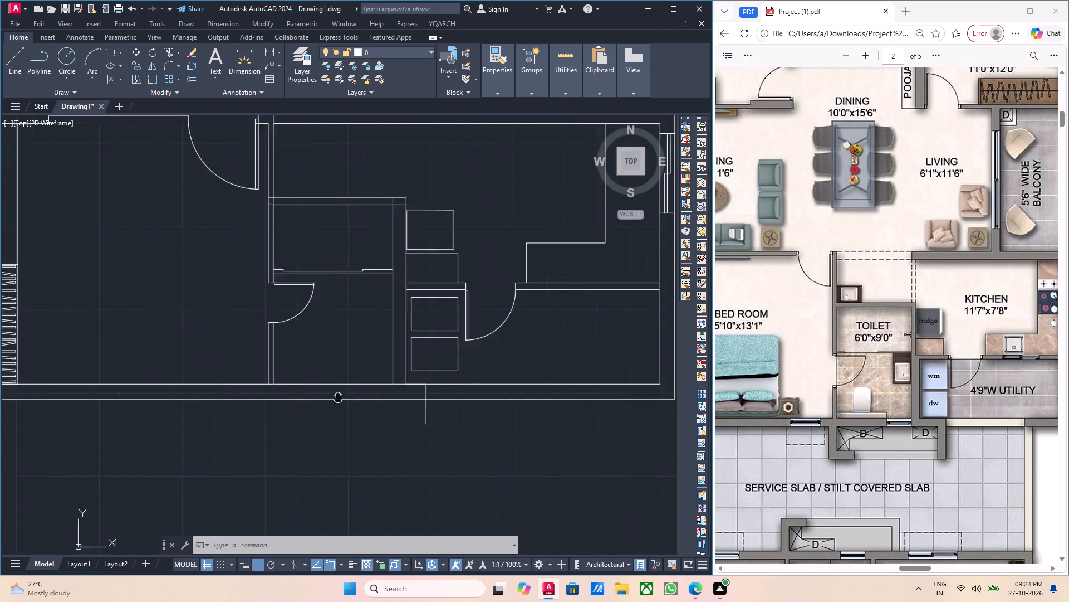
middle_drag(379, 396, 401, 395)
scroll(296, 378, up, 1)
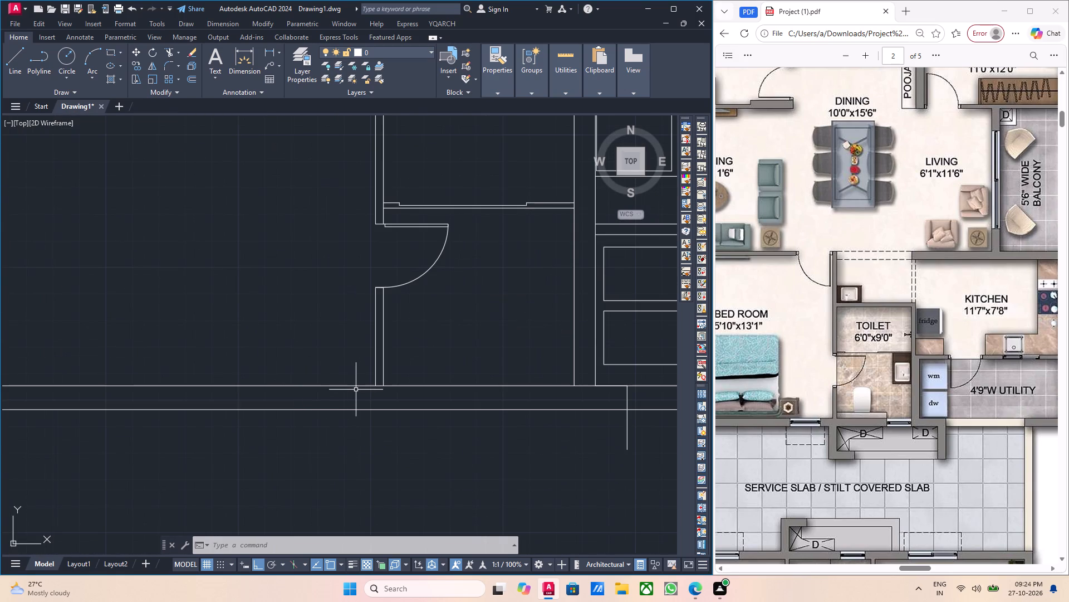
scroll(391, 393, up, 2)
key(l)
key(Return)
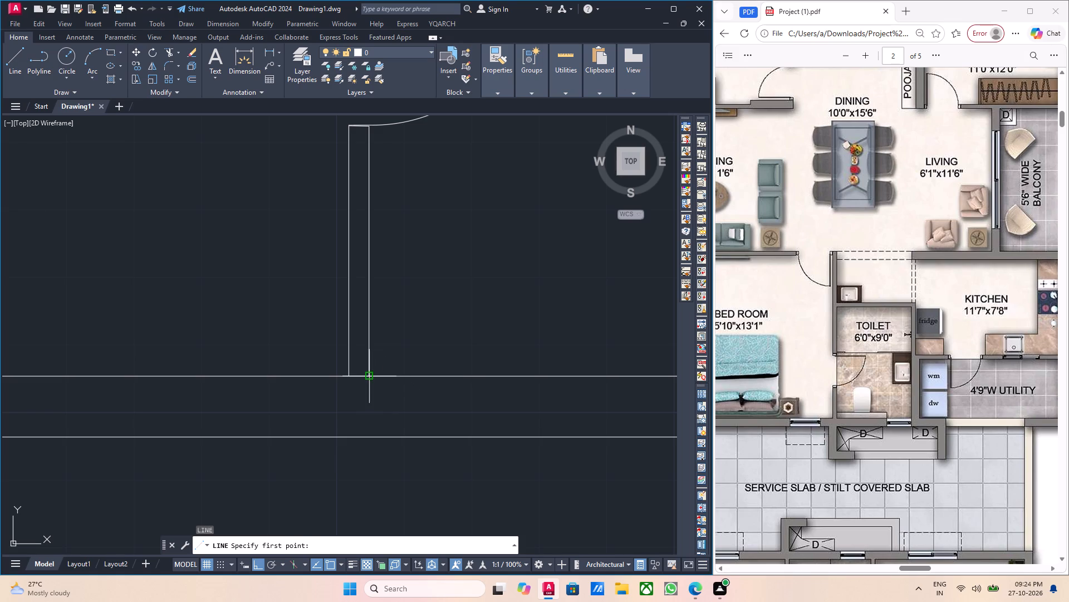
click(366, 377)
click(367, 437)
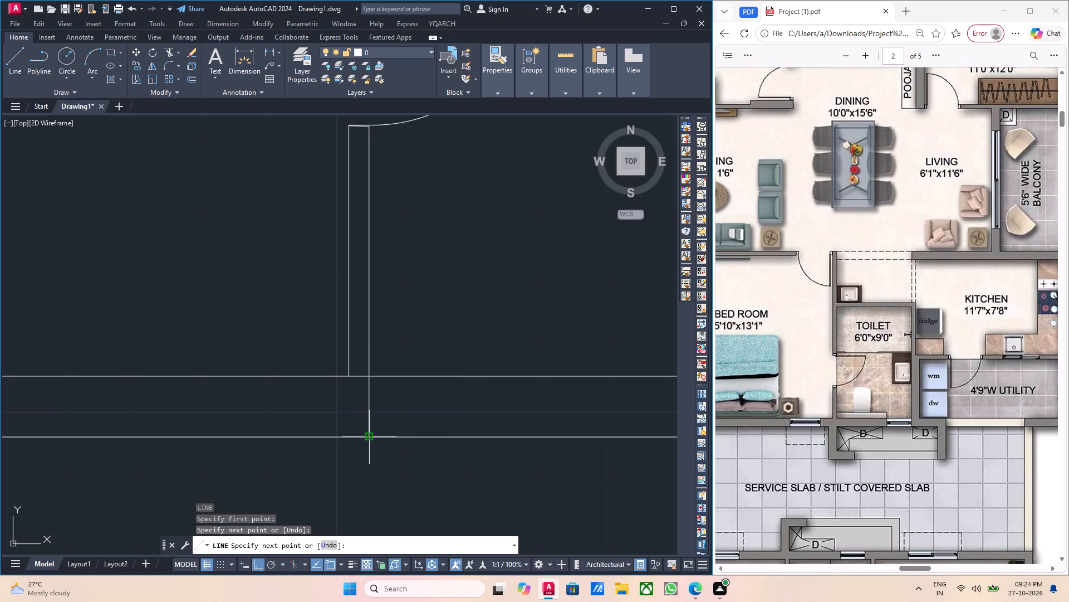
scroll(374, 496, down, 1)
middle_drag(374, 496, 364, 424)
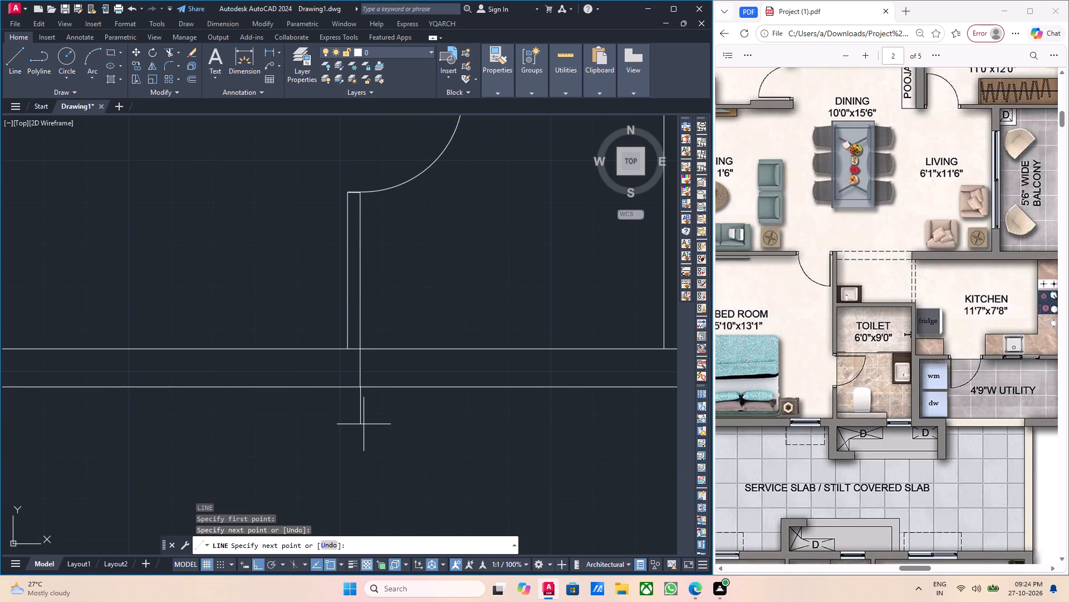
text(1')
key(Return)
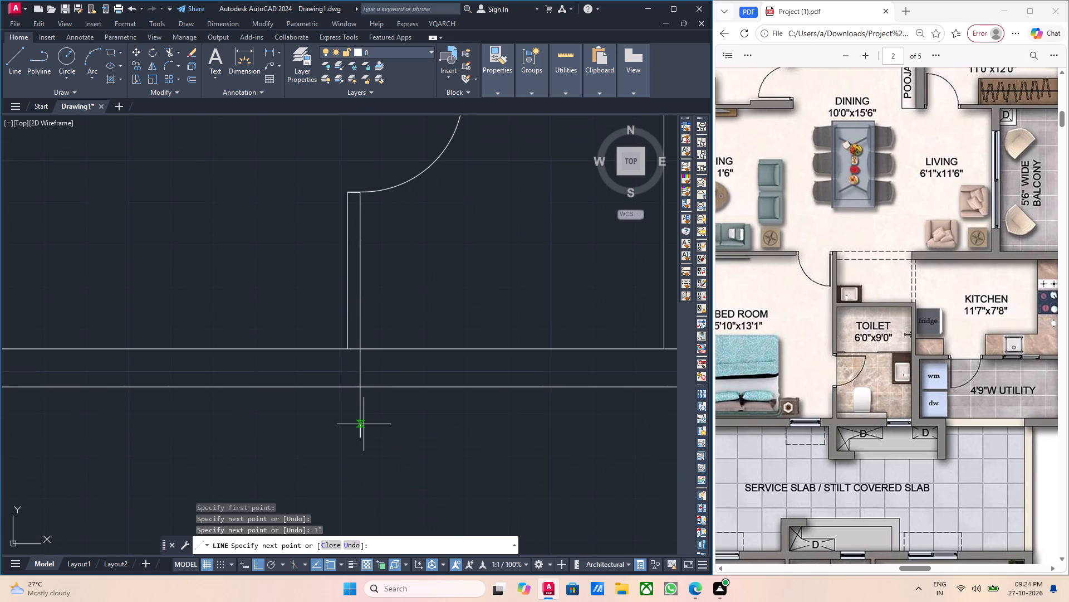
scroll(409, 438, down, 1)
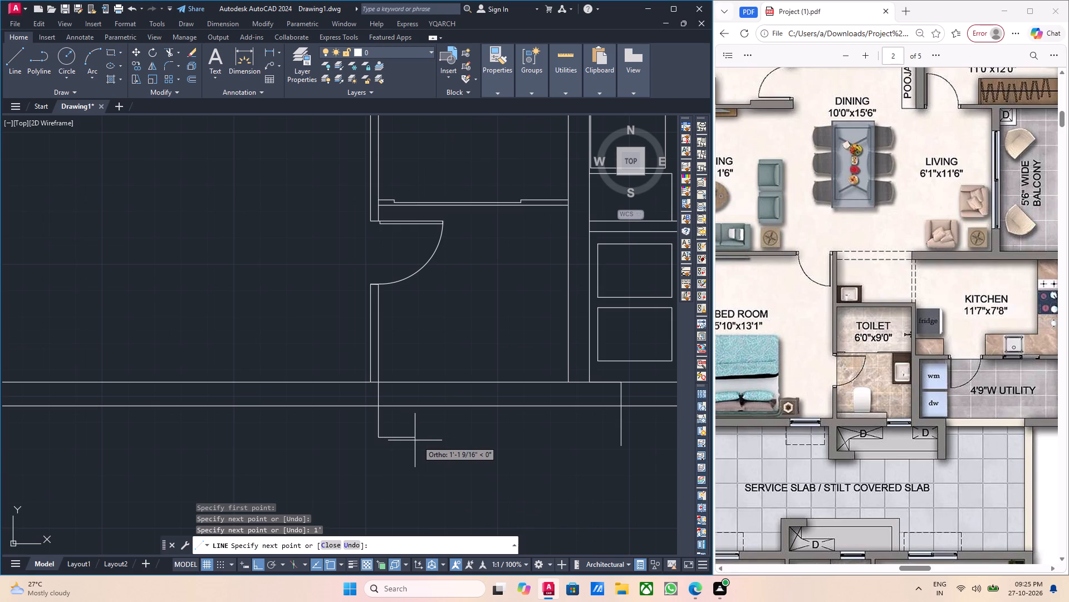
text(1')
key(Return)
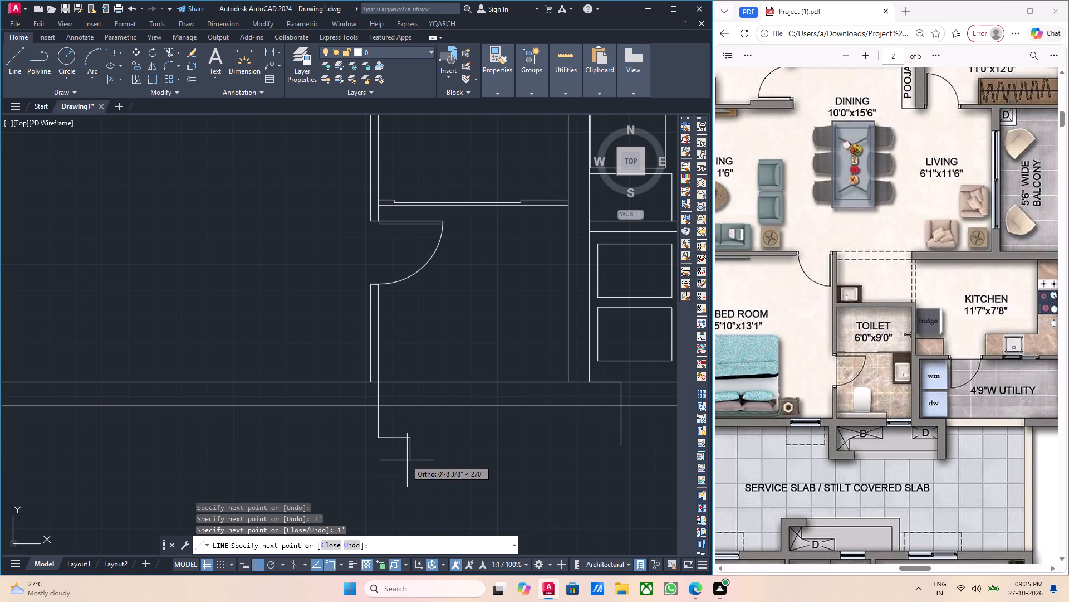
key(9)
key(Return)
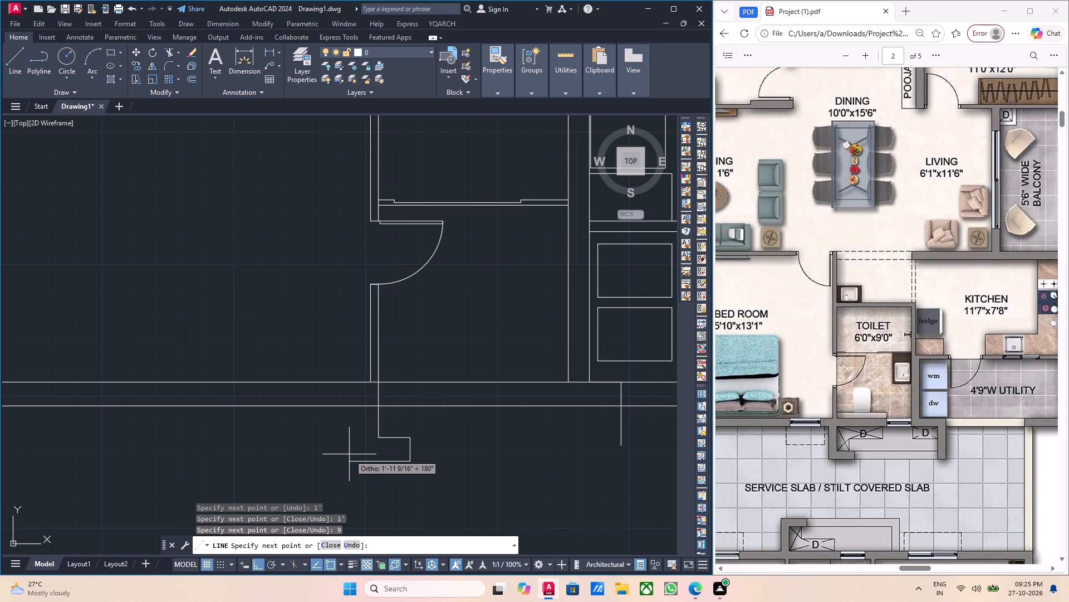
text(1'9)
key(Return)
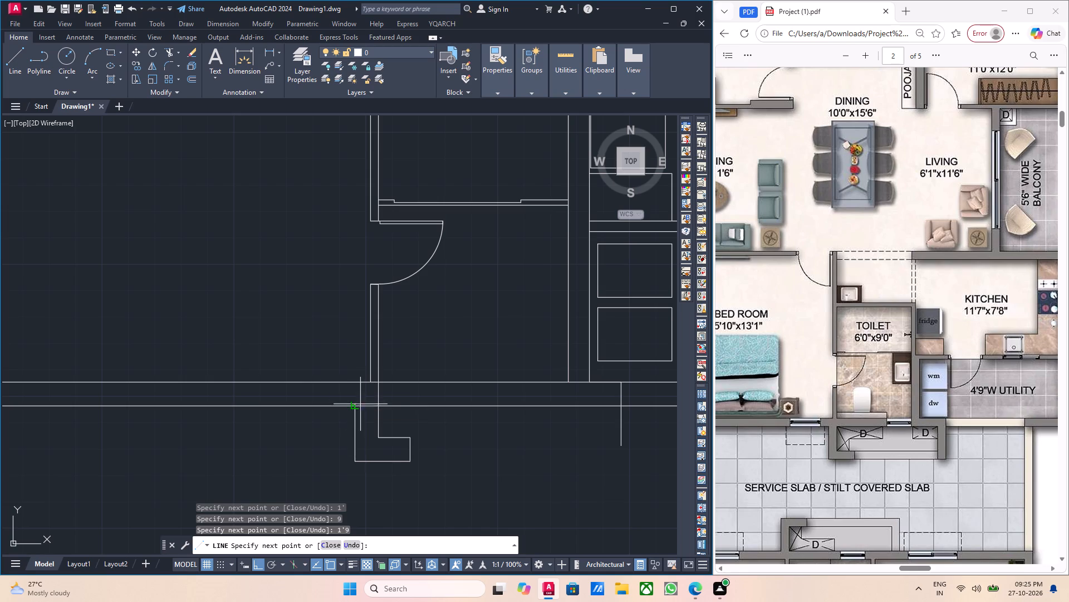
click(352, 408)
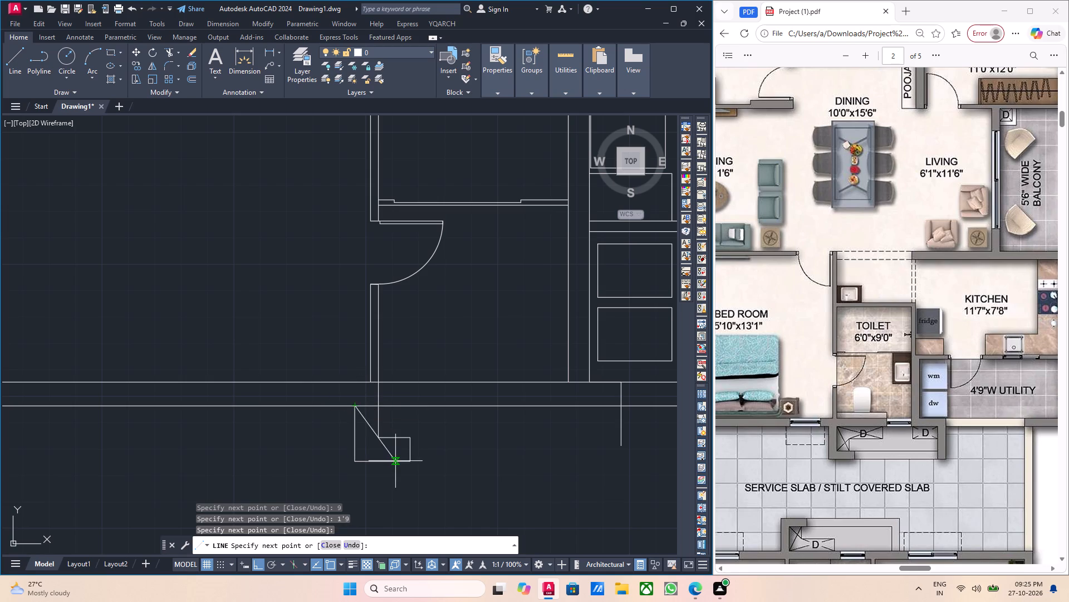
key(Escape)
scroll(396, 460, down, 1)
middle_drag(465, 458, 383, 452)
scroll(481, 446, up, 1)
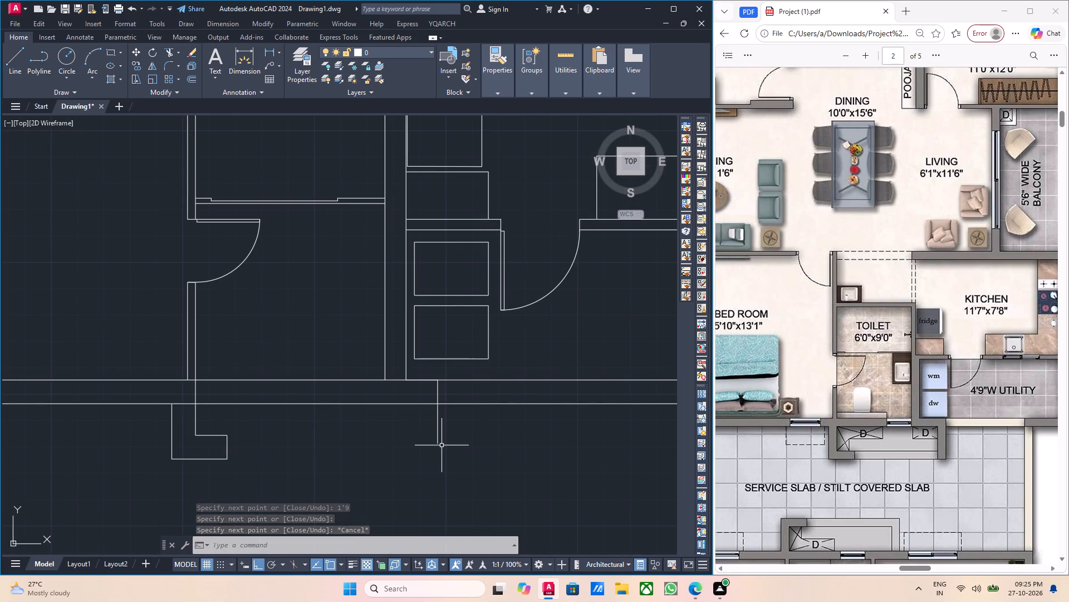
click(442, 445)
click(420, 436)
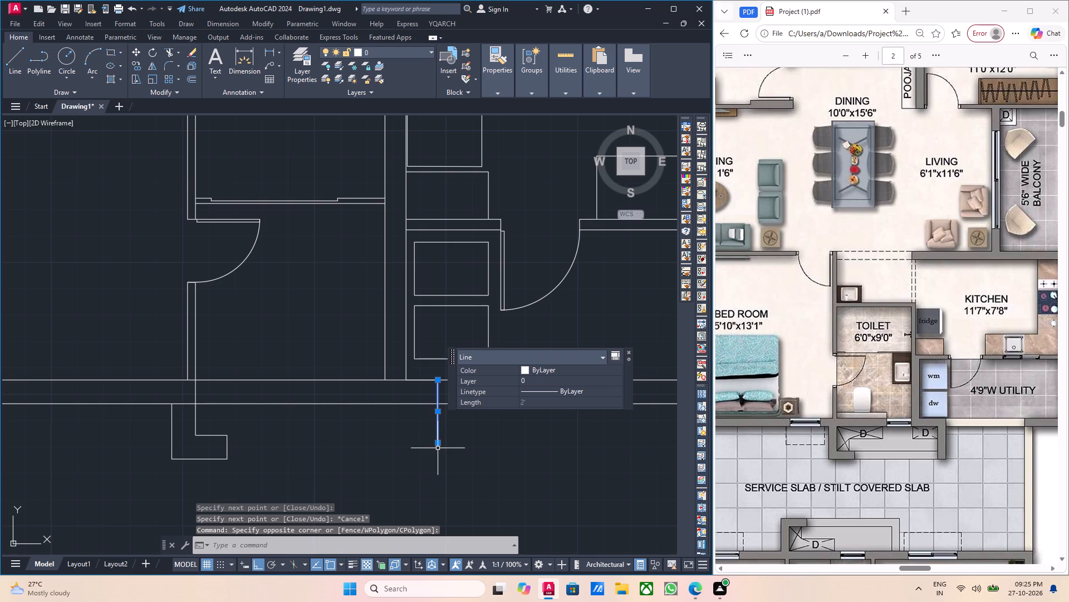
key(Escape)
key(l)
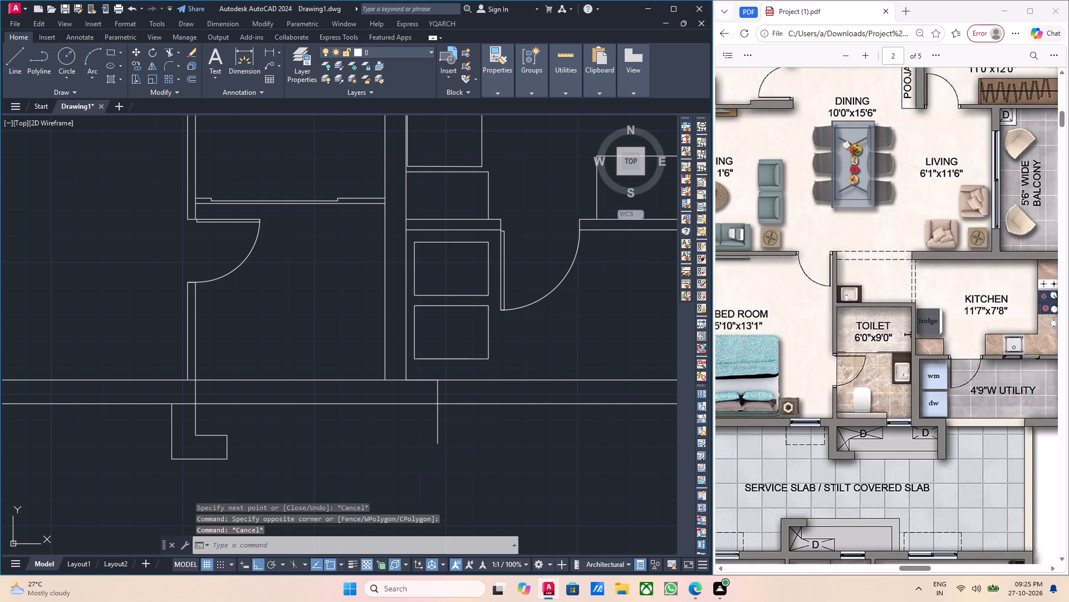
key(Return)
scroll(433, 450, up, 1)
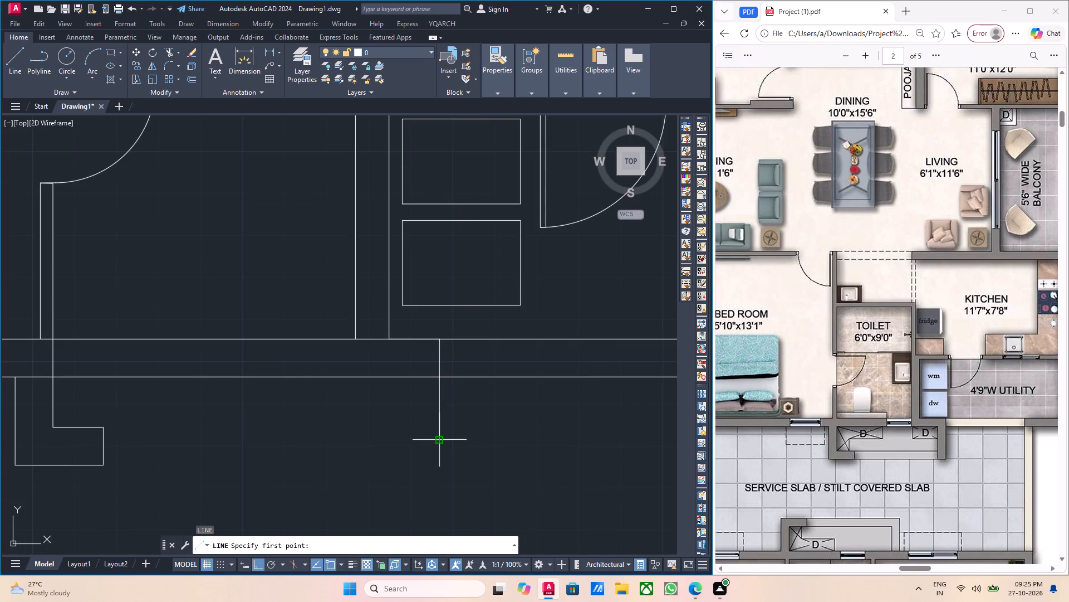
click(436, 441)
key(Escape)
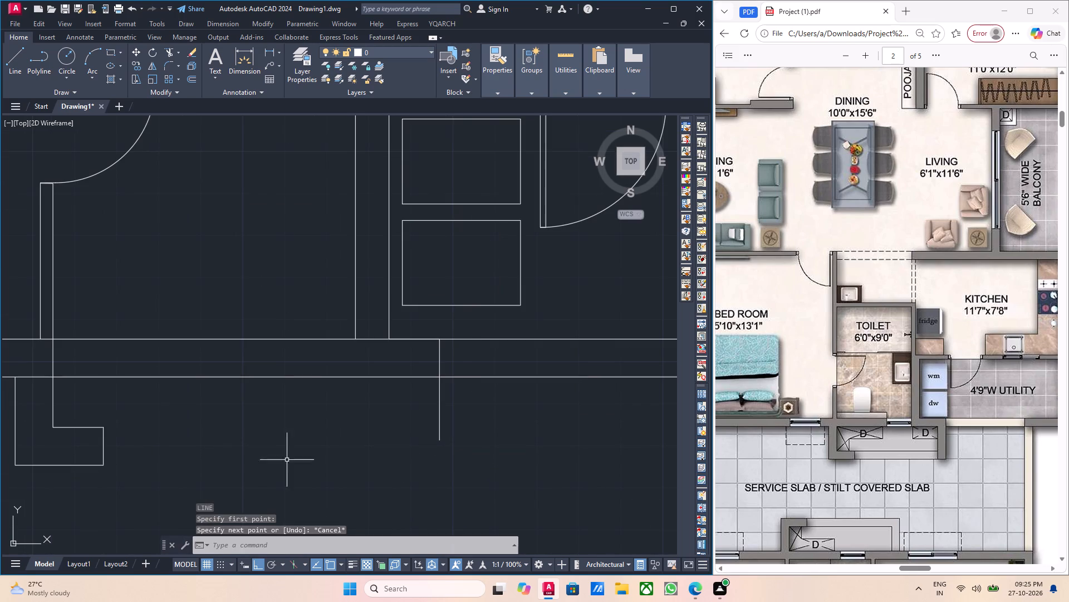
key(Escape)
Draw a horizontal line from the L-shaped wall's lower end corner to just beyond the vertical line below the utility.
key(l)
key(Return)
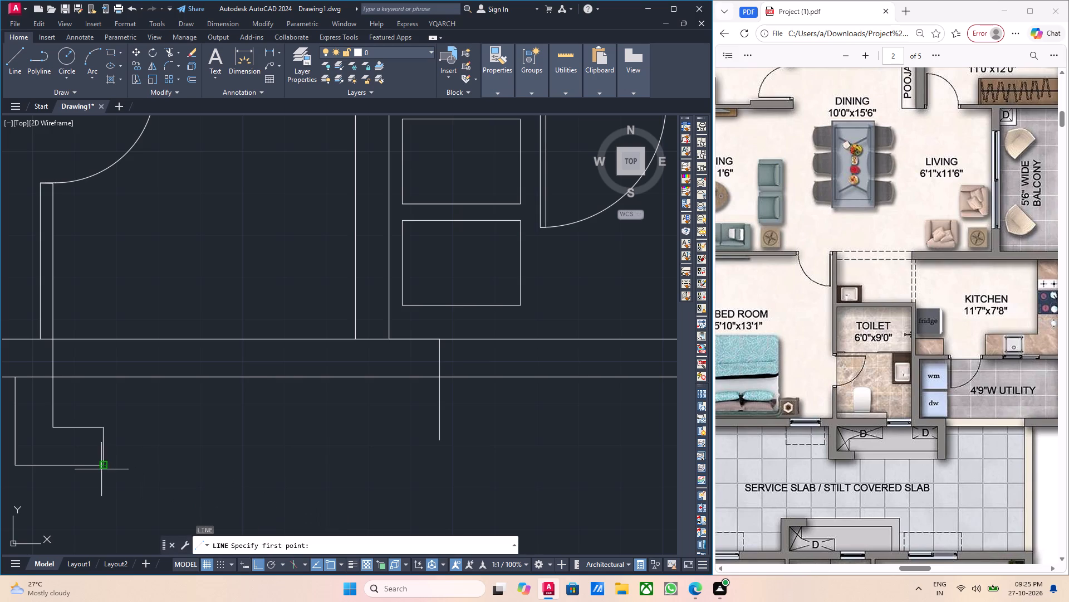
drag(104, 466, 111, 466)
click(466, 441)
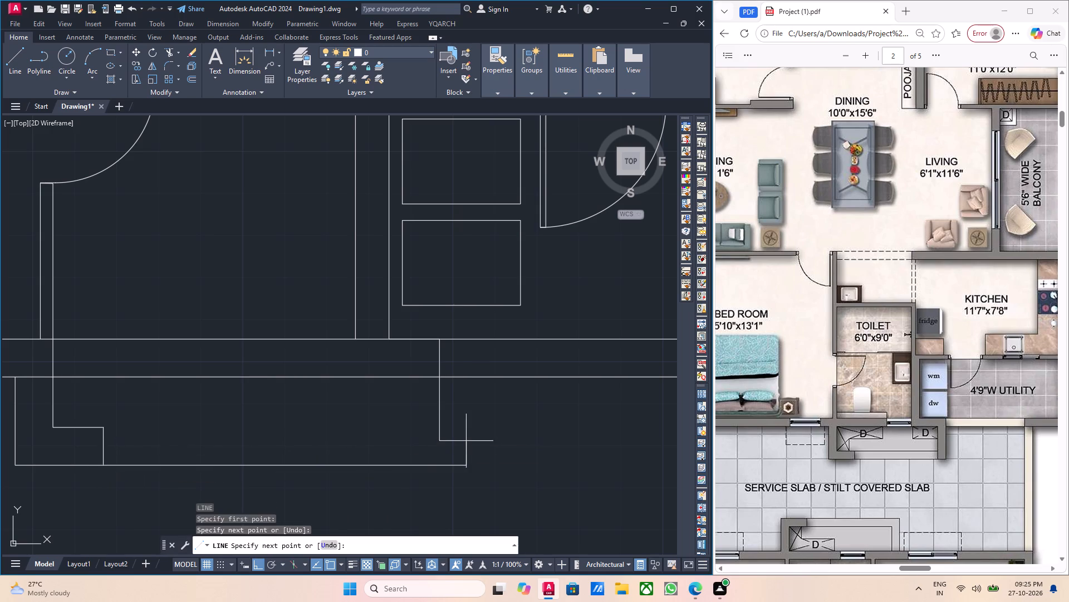
key(Escape)
Stretch the vertical line below the utility down to the new bottom horizontal line, making it about 2'6" long.
click(440, 444)
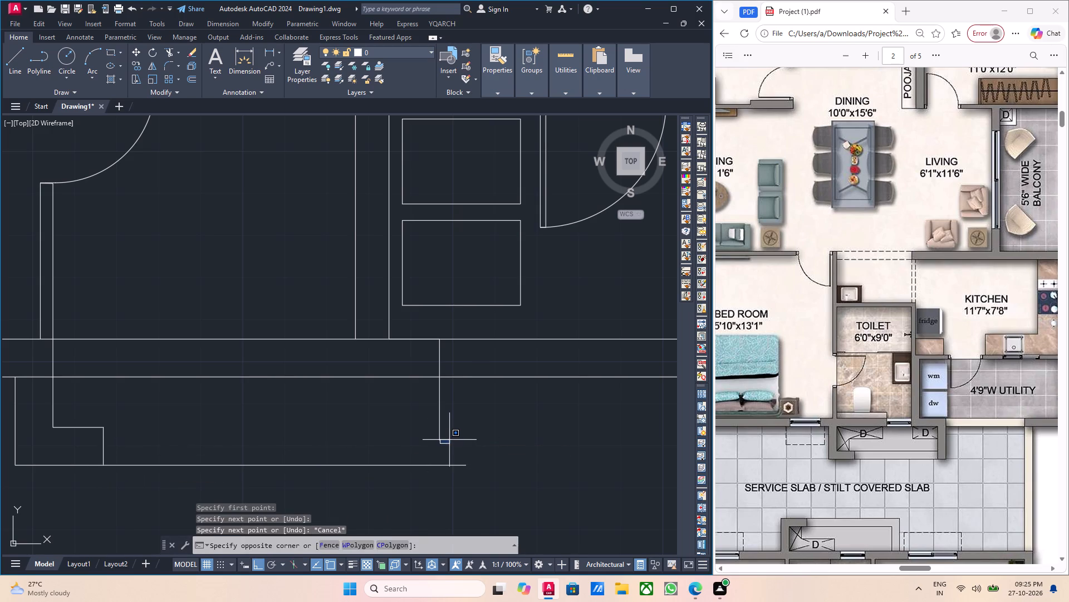
click(452, 439)
click(442, 439)
click(429, 436)
click(441, 441)
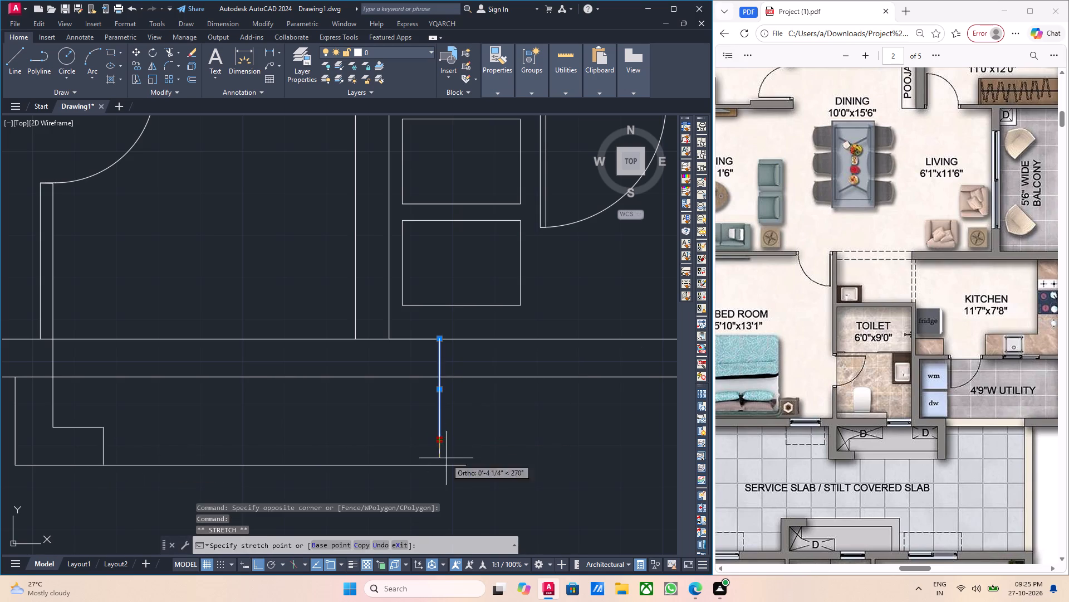
click(443, 465)
key(Escape)
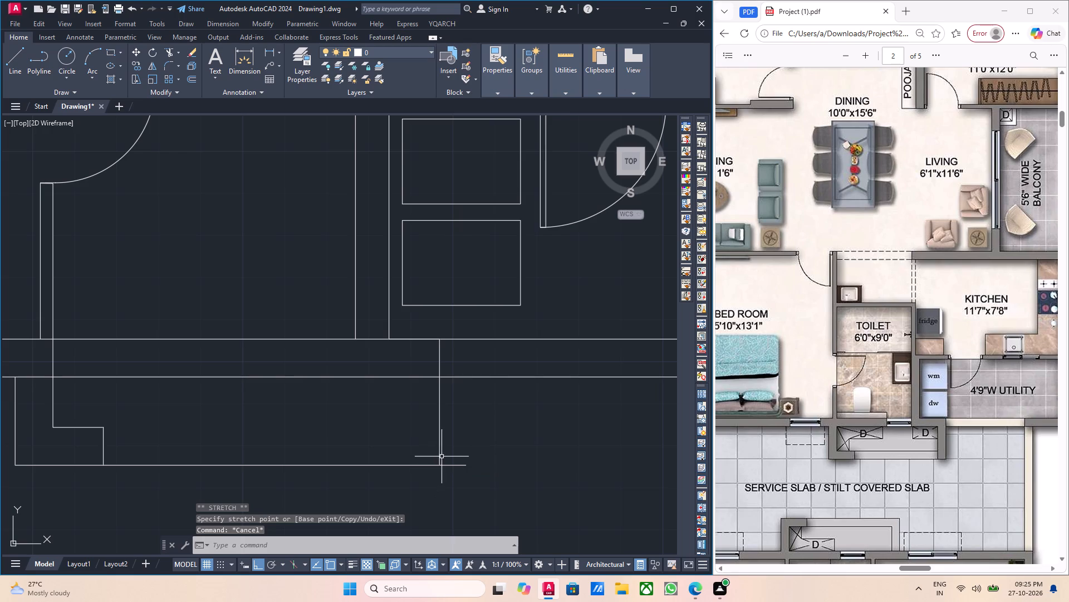
click(444, 455)
click(424, 450)
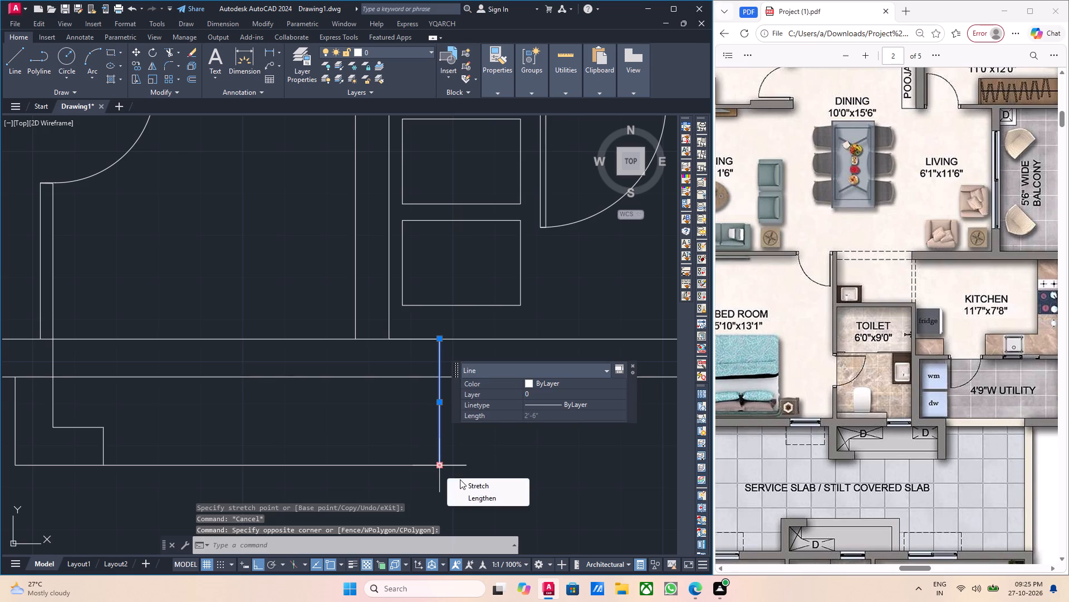
key(Escape)
From the lower end of the vertical line below the utility, draw a 9" line rightward and continue up to the bottom wall's inner face.
key(l)
key(Return)
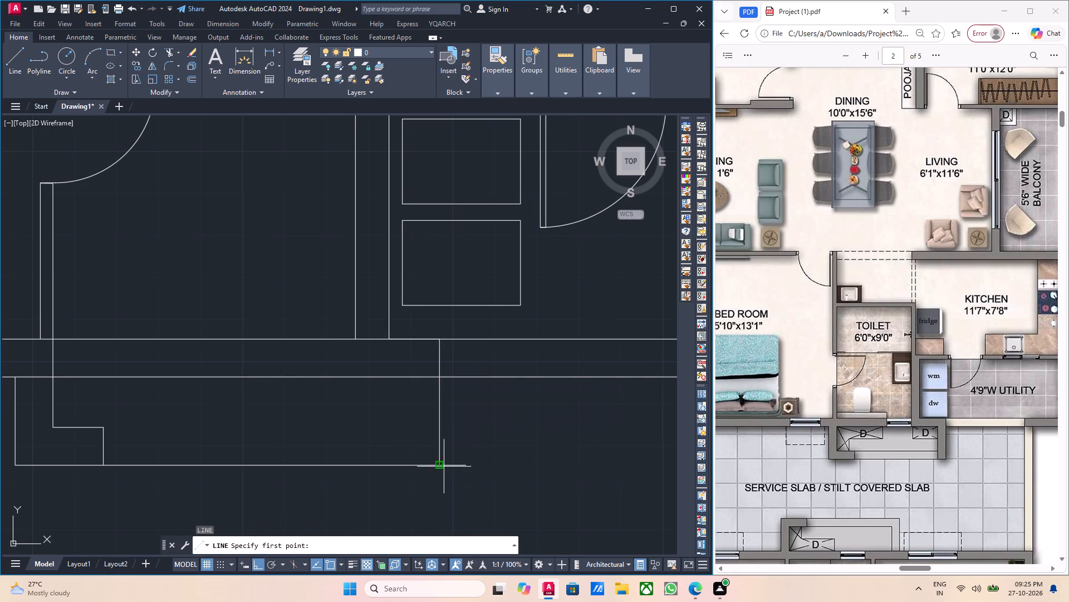
drag(439, 462, 446, 463)
key(9)
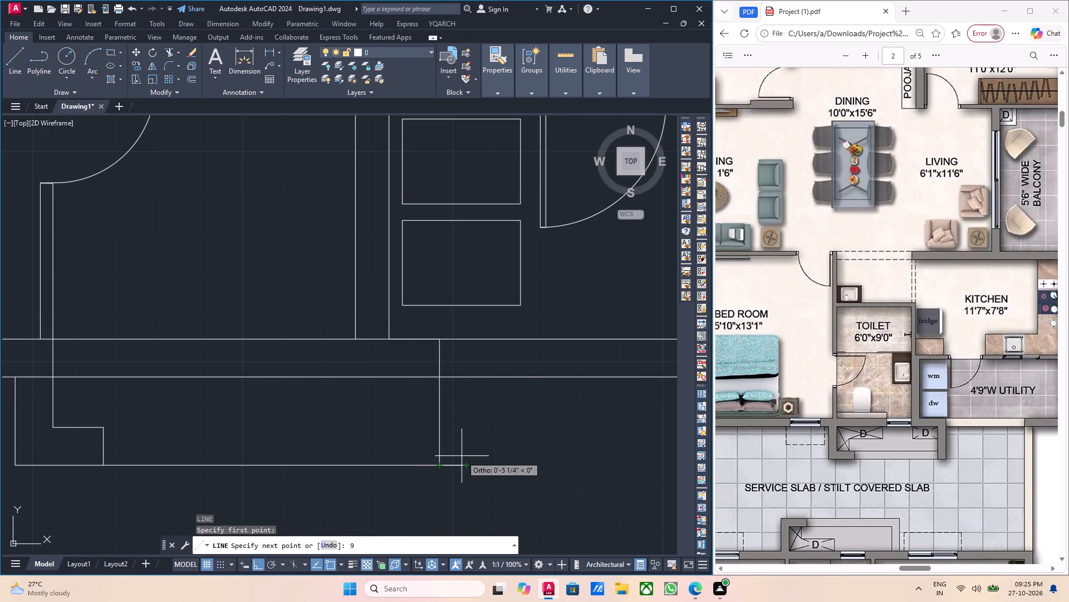
key(Return)
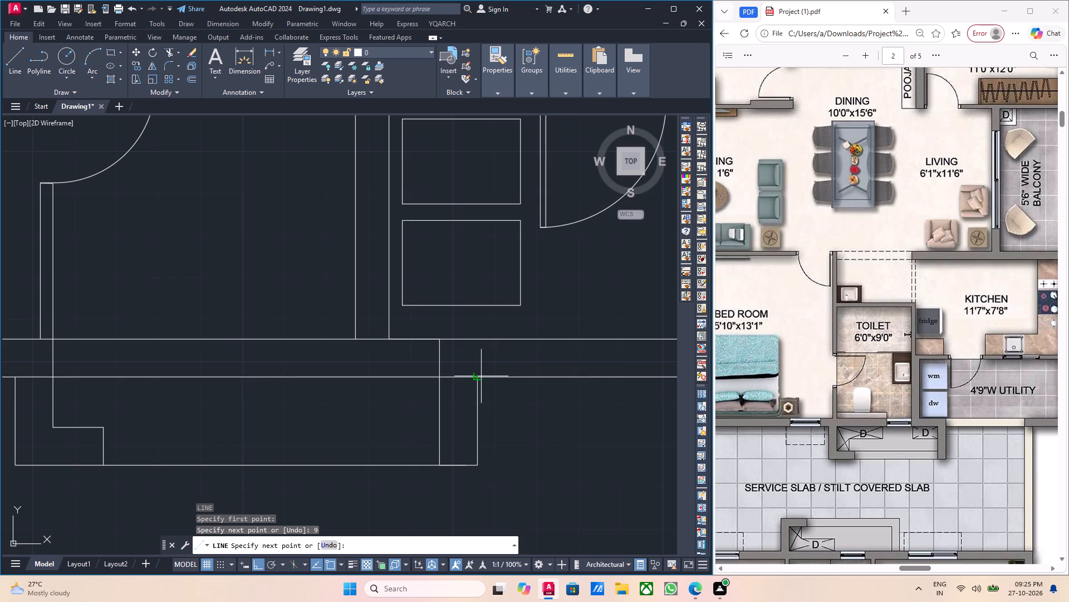
click(473, 338)
key(Escape)
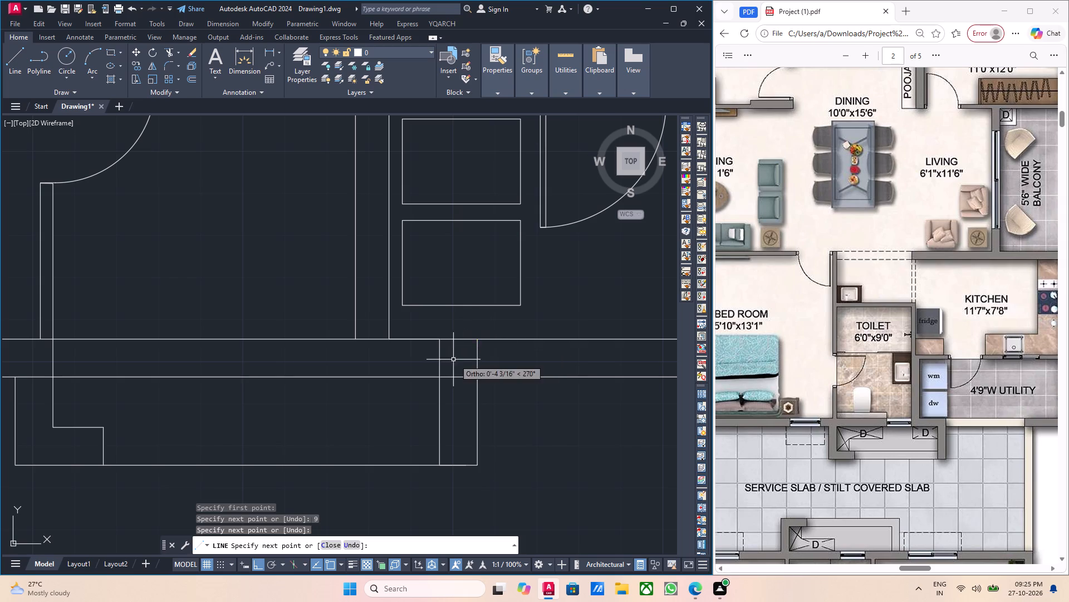
Shorten the original vertical line below the utility by moving its upper end down to the bottom wall's outer face.
scroll(445, 361, up, 2)
click(445, 361)
click(411, 361)
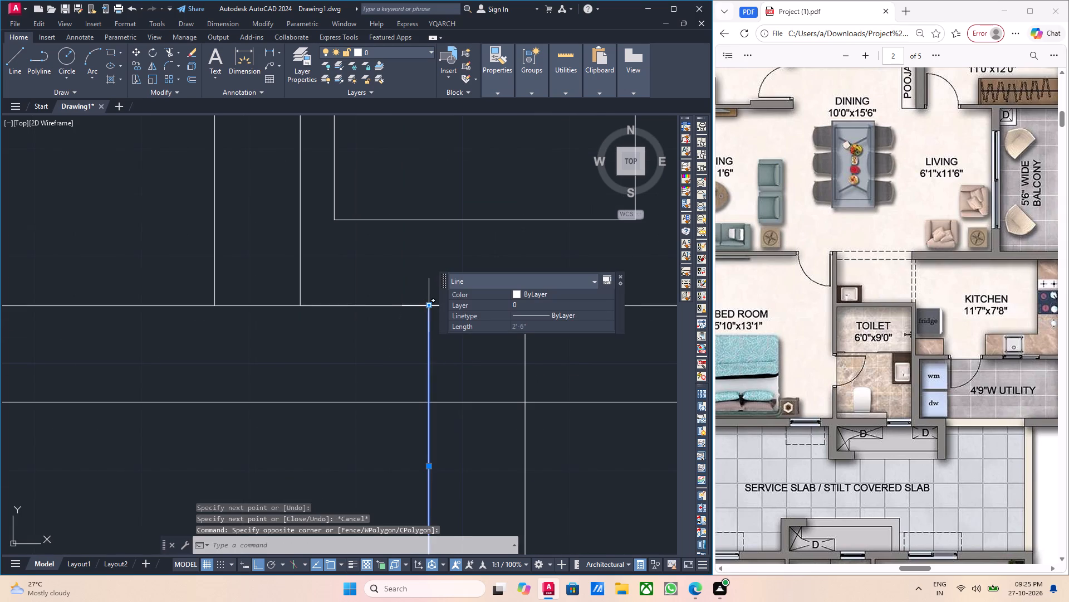
click(430, 305)
click(430, 402)
key(Escape)
Trim the bottom wall's outer line between the two vertical lines of the 9" projection wall below the utility.
scroll(434, 405, down, 1)
middle_drag(463, 425, 460, 426)
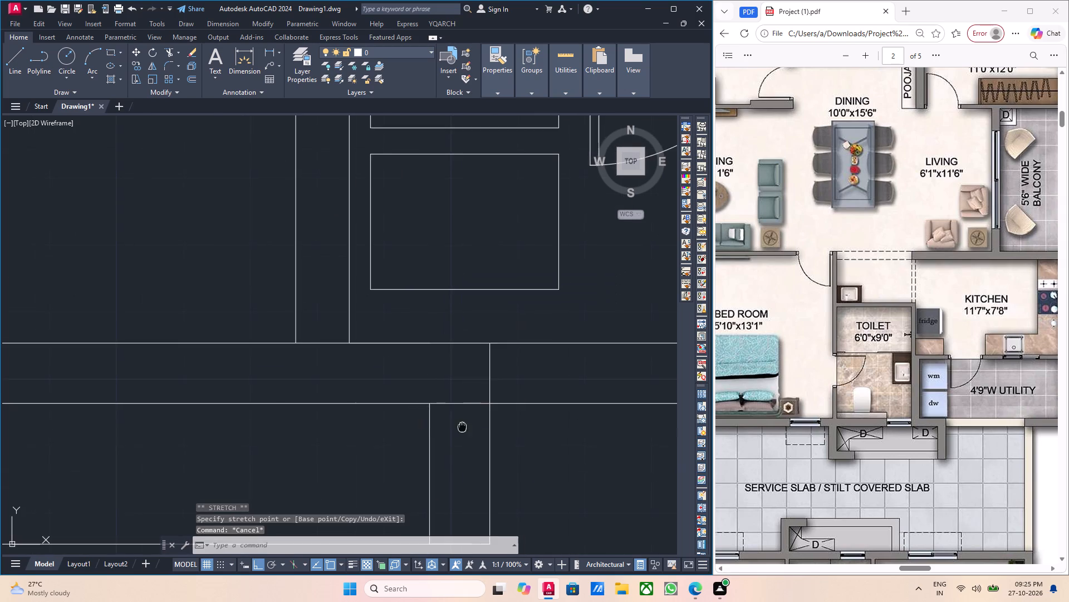
middle_drag(460, 426, 437, 421)
text(tr)
key(Return)
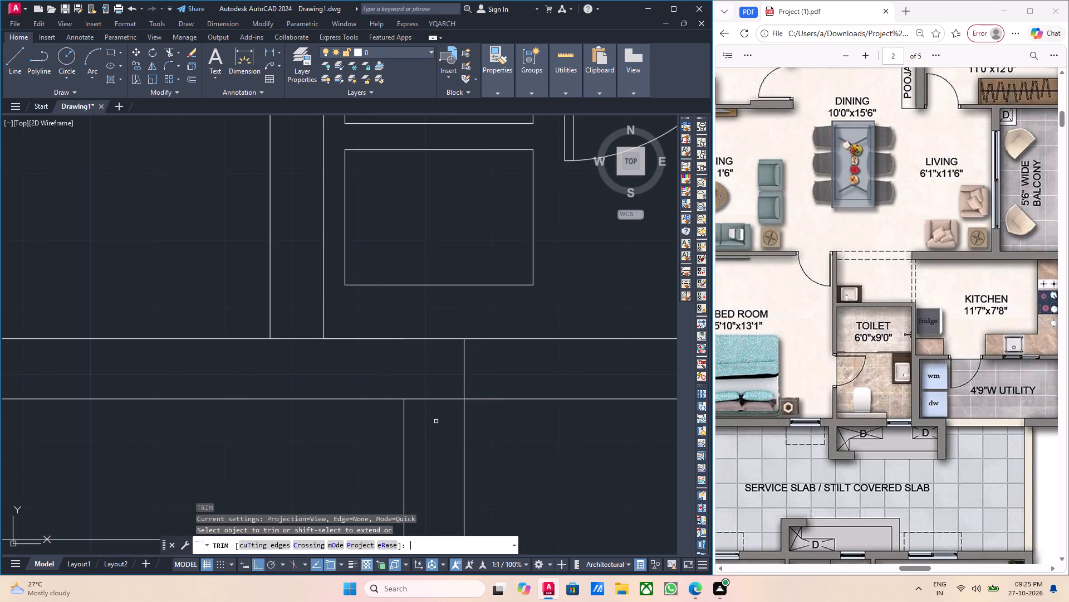
scroll(435, 420, up, 2)
click(433, 367)
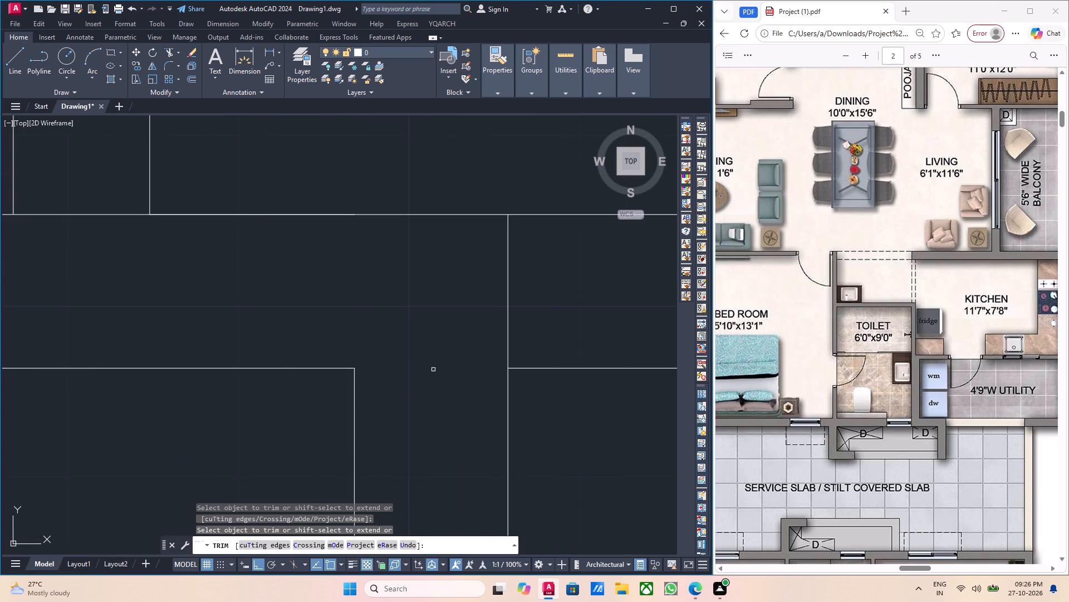
key(Escape)
Trim the bottom wall's inner line between the two faces of the toilet–utility wall.
scroll(433, 370, down, 1)
middle_drag(418, 372, 440, 401)
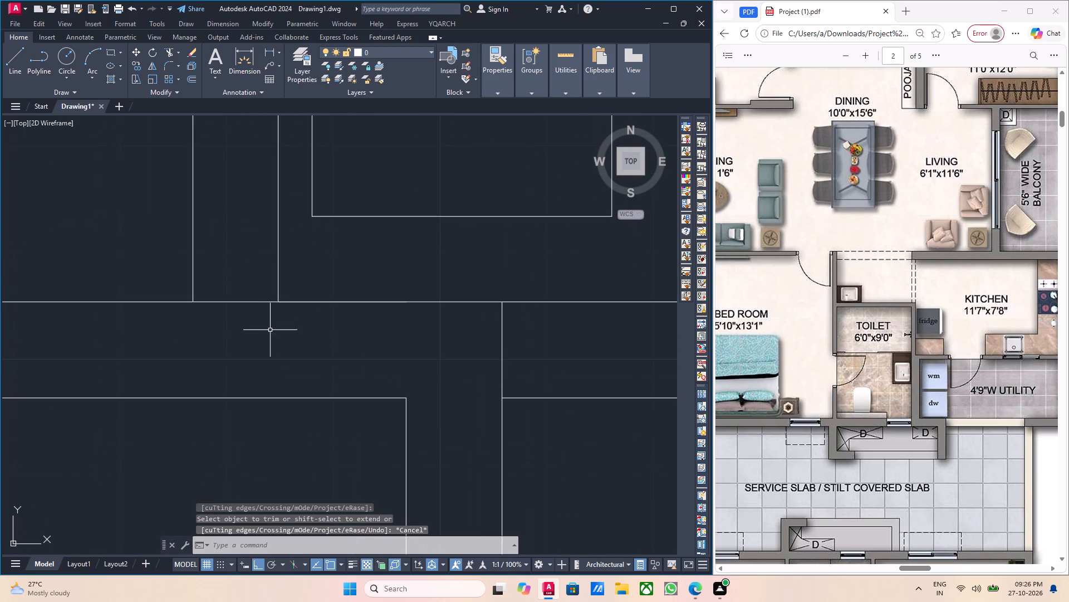
key(space)
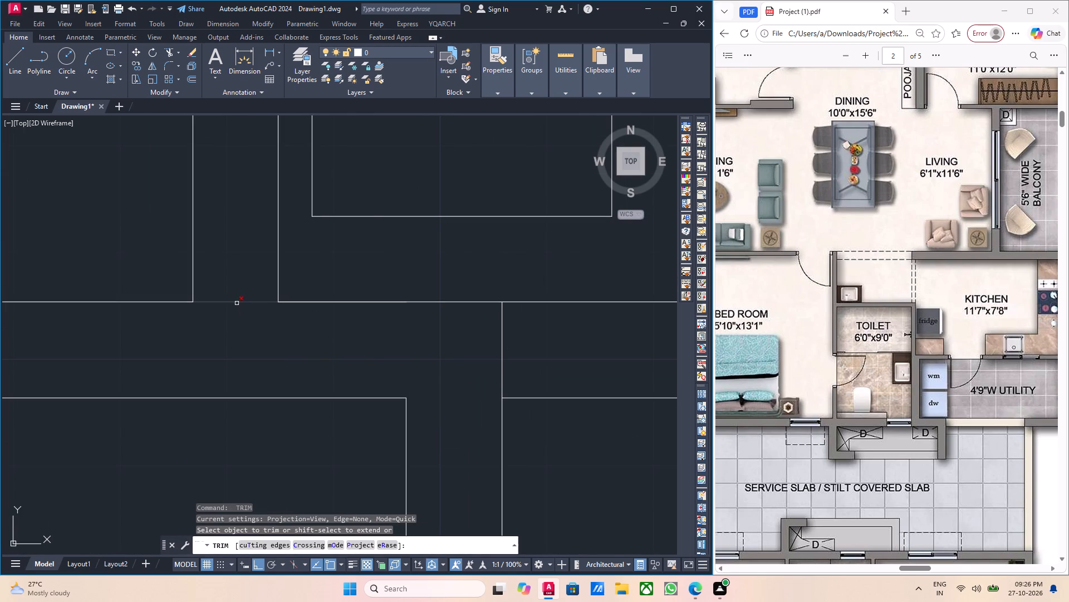
click(237, 303)
scroll(246, 317, down, 3)
key(Escape)
Trim the lowest horizontal line between the L-shaped wall and the 9" projection wall.
middle_drag(252, 336, 329, 339)
middle_drag(248, 340, 288, 346)
key(space)
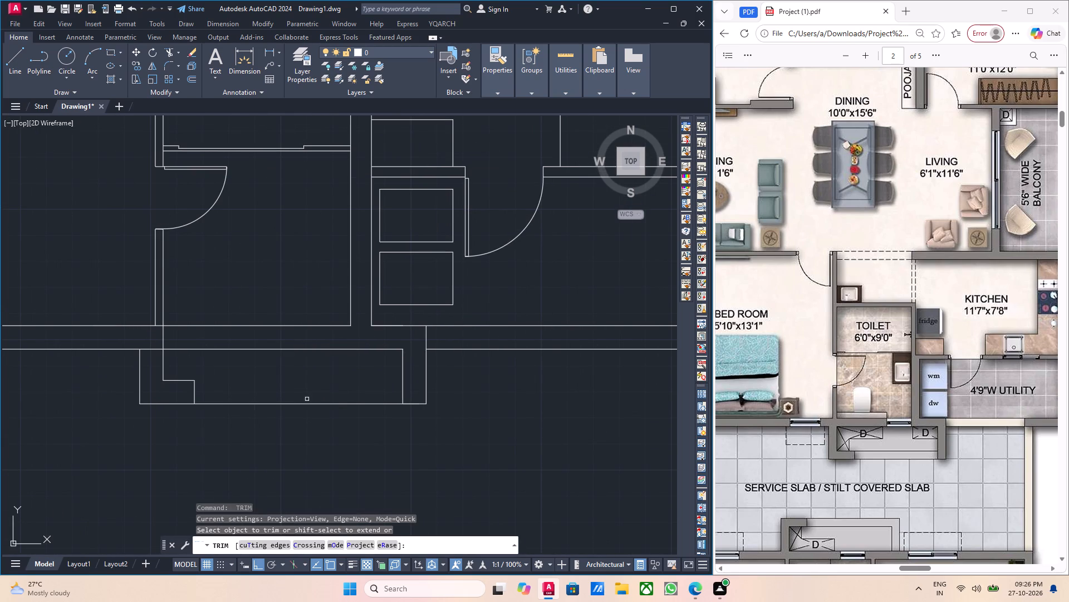
click(306, 405)
middle_drag(253, 395, 333, 395)
middle_drag(290, 385, 313, 392)
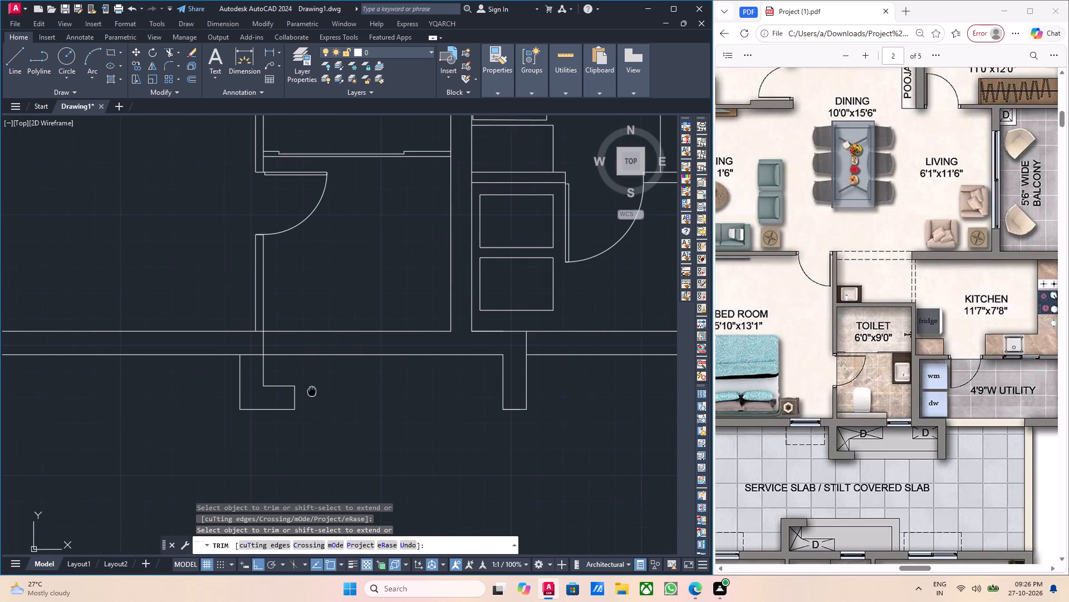
middle_drag(313, 392, 314, 392)
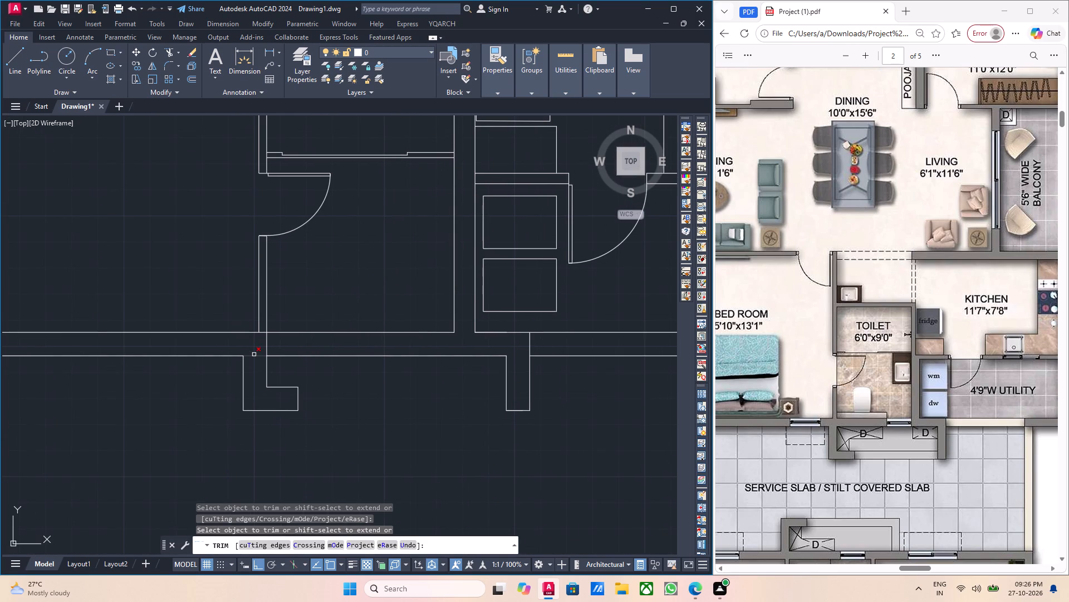
Trim the lines crossing the bottom wall where the toilet door wall and the L-shaped wall meet it.
click(254, 355)
click(266, 346)
scroll(261, 328, up, 1)
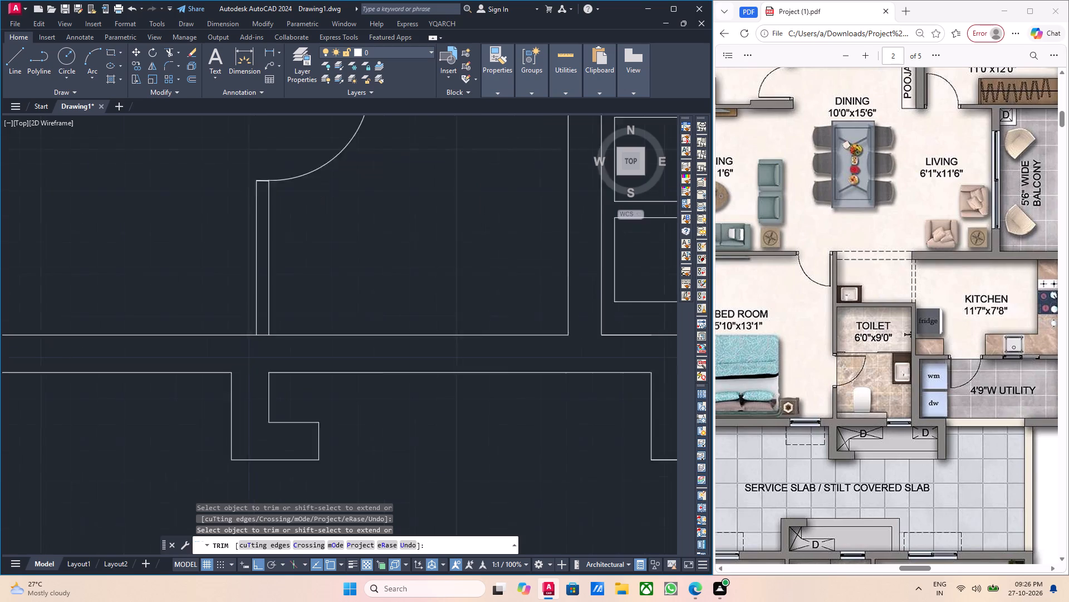
scroll(261, 328, up, 2)
click(264, 344)
click(265, 348)
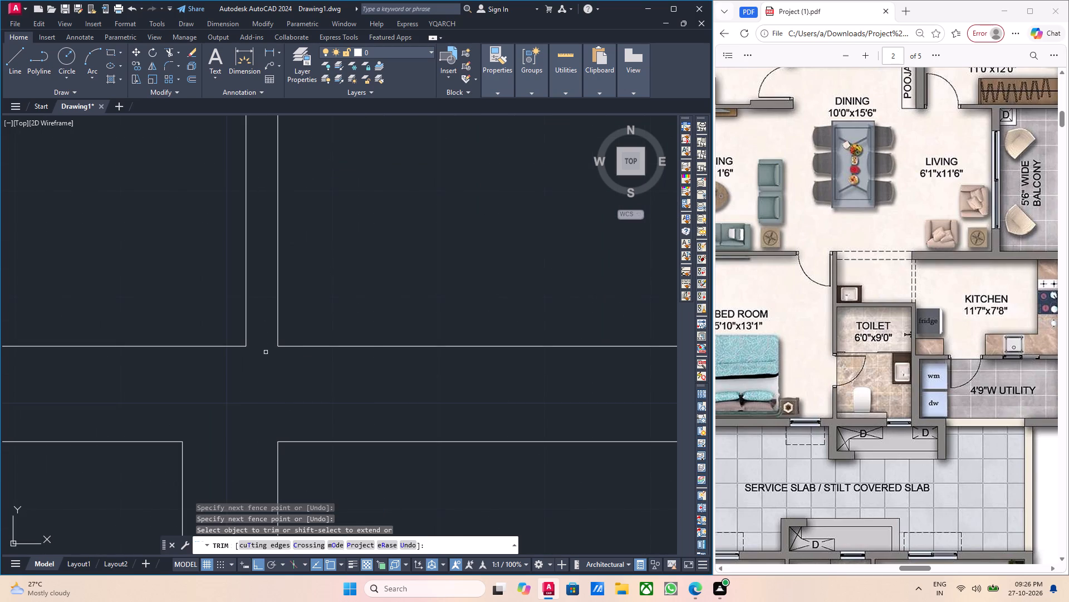
key(Escape)
Draw a horizontal line from the upper corner of the L-shaped wall's foot to the inner face of the 9" projection wall.
scroll(266, 352, down, 4)
middle_drag(322, 389, 297, 398)
middle_drag(342, 425, 321, 425)
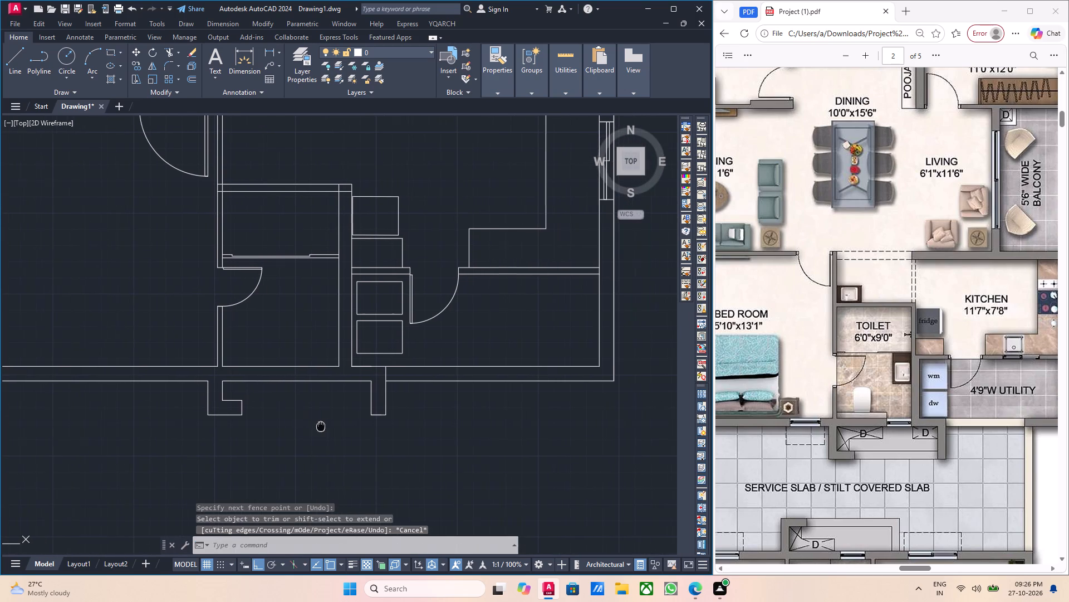
middle_drag(321, 425, 320, 425)
key(l)
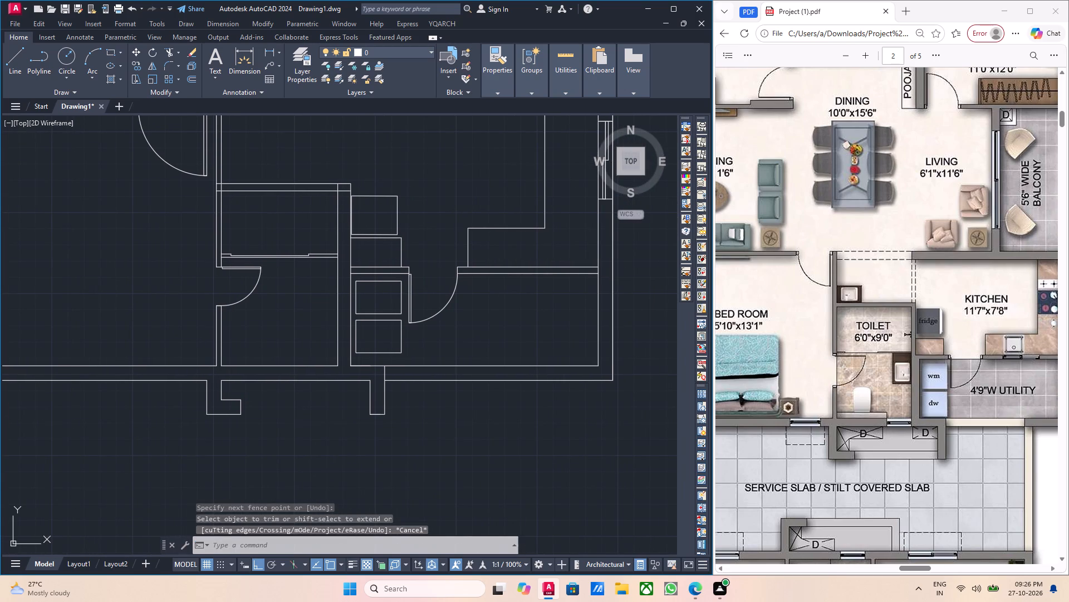
key(Return)
scroll(221, 411, up, 2)
click(266, 386)
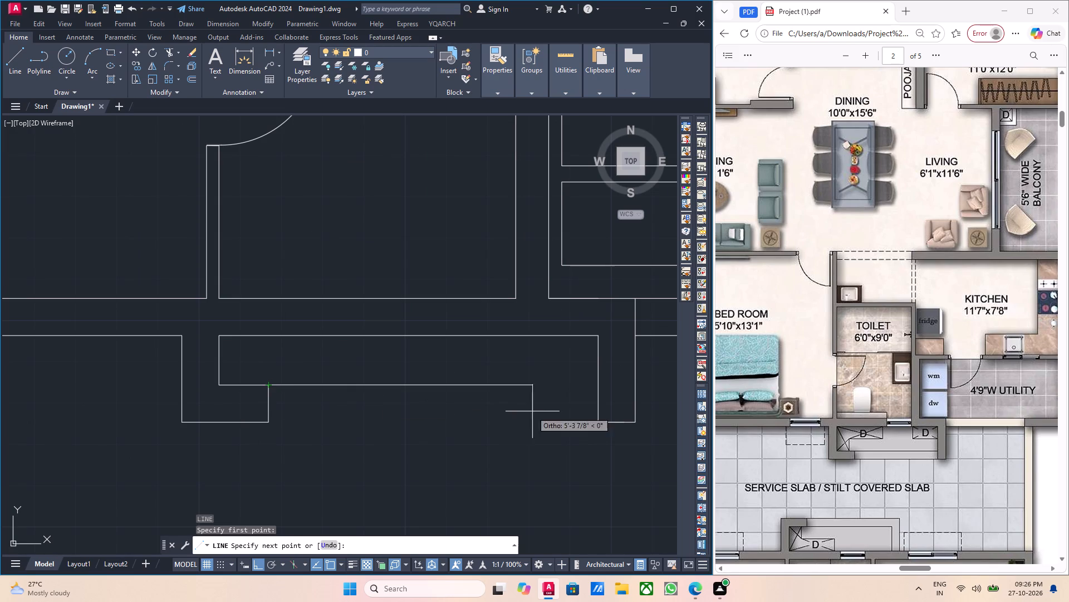
scroll(596, 390, up, 2)
click(597, 379)
key(Escape)
key(grave)
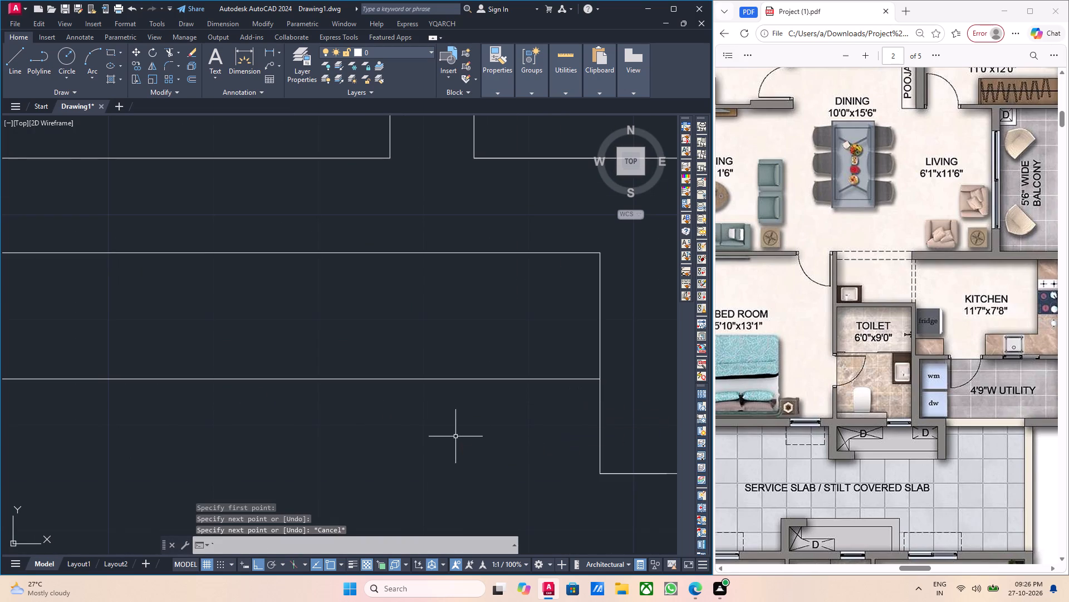
key(Escape)
Draw a horizontal line from the lower corner of the L-shaped wall's foot to the 9" projection wall's lower inner corner.
scroll(494, 444, down, 2)
middle_drag(511, 455, 479, 447)
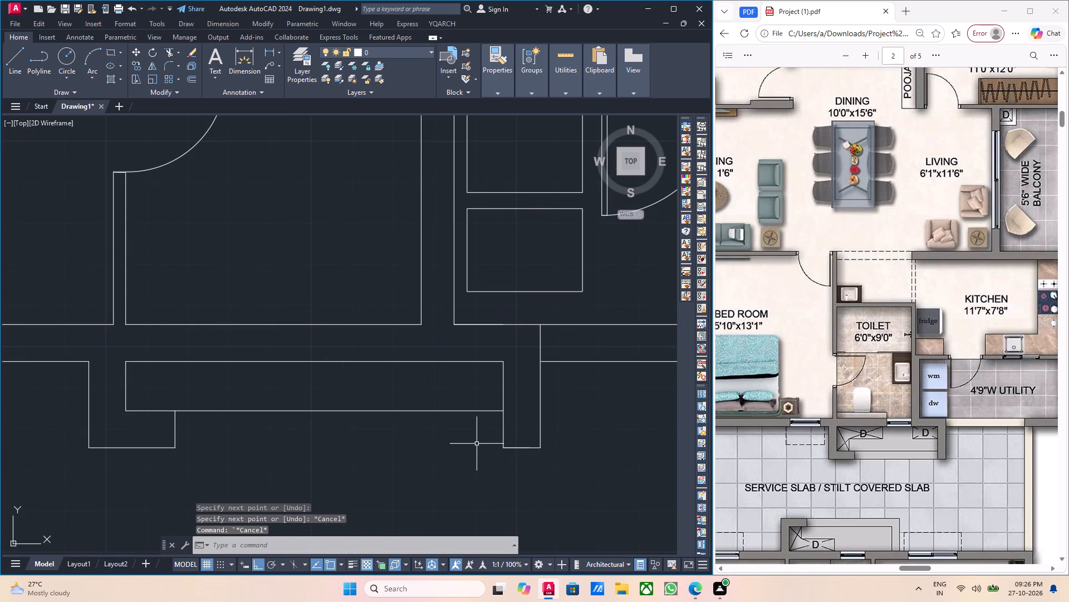
key(l)
key(Return)
click(178, 448)
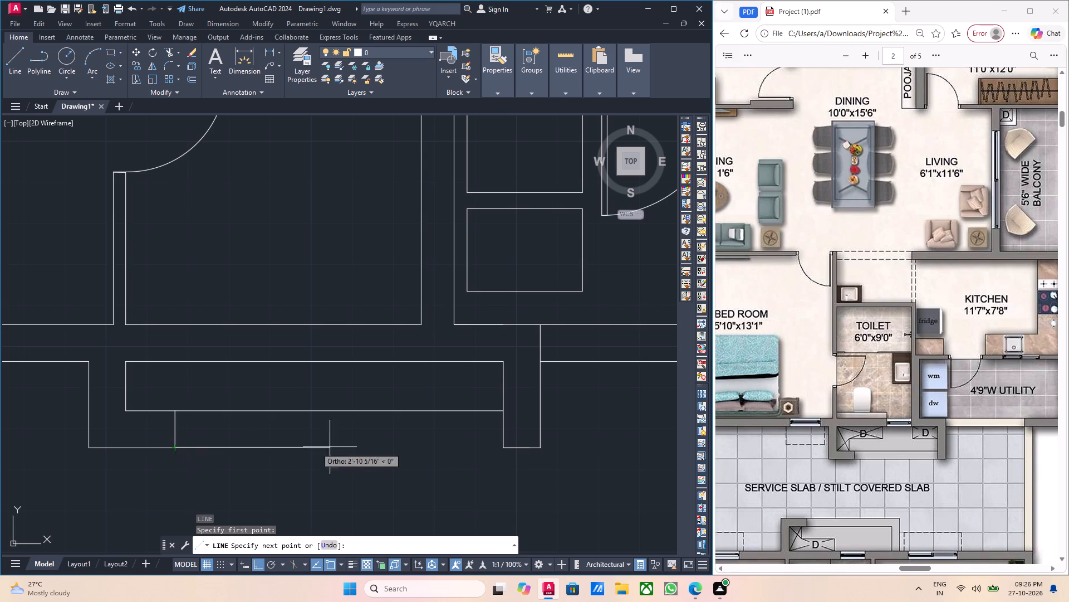
click(503, 448)
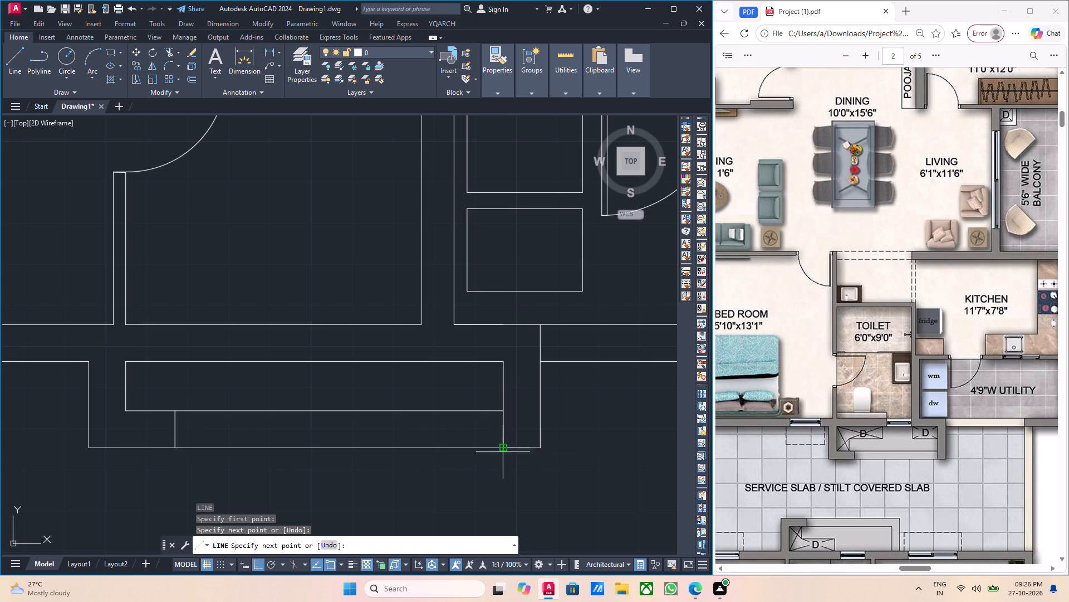
key(Escape)
Hatch the bottom wall together with the connected toilet walls and duct projection walls as one area.
middle_drag(442, 481, 431, 471)
middle_drag(384, 452, 413, 479)
scroll(357, 462, down, 1)
middle_drag(360, 463, 367, 468)
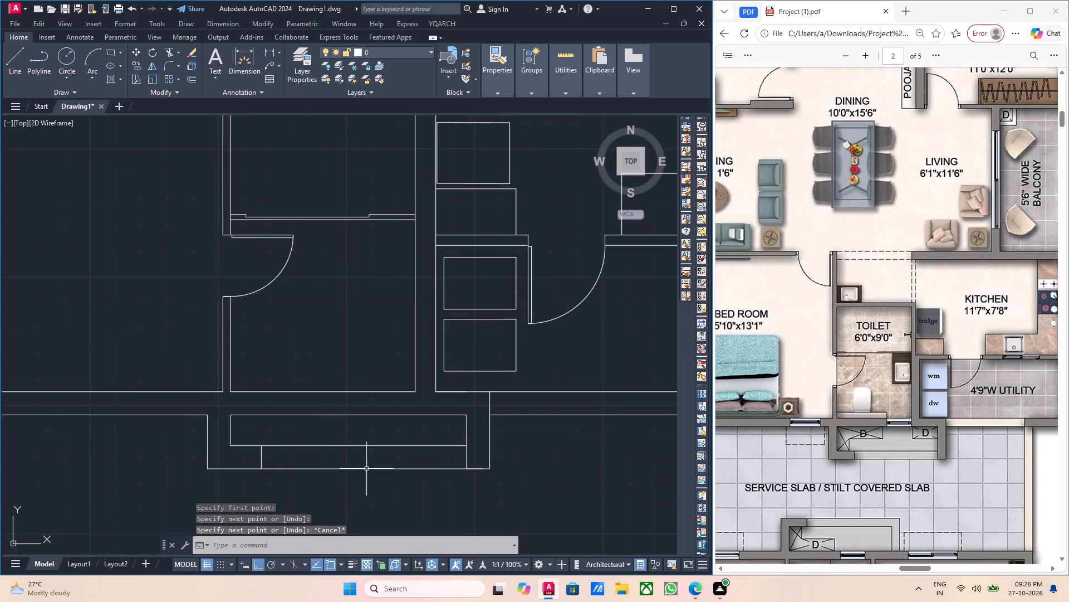
middle_drag(354, 458, 361, 453)
middle_drag(345, 428, 366, 411)
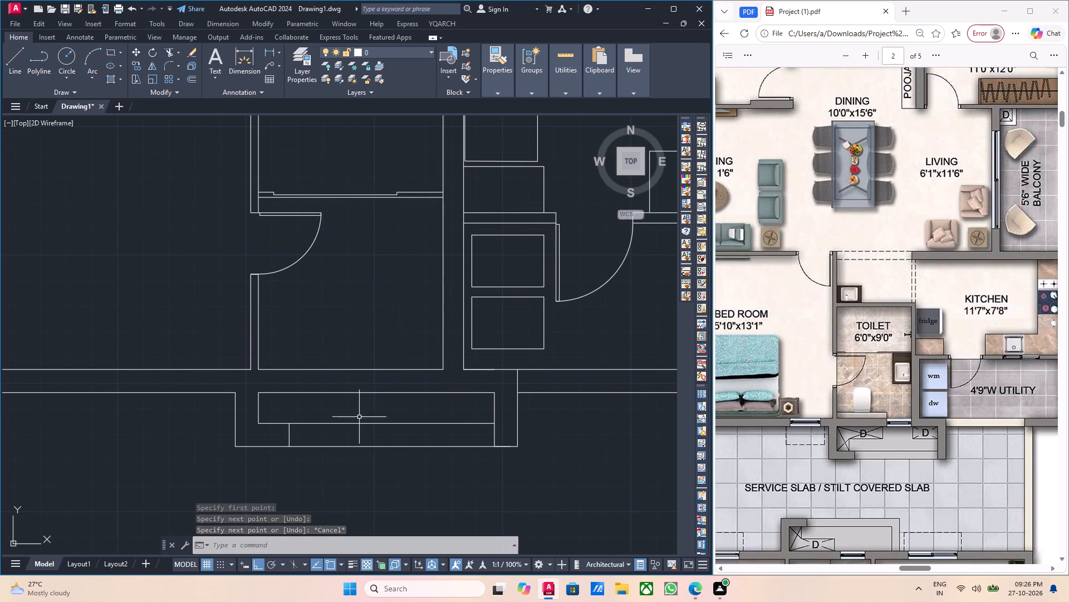
middle_drag(370, 433, 325, 419)
key(h)
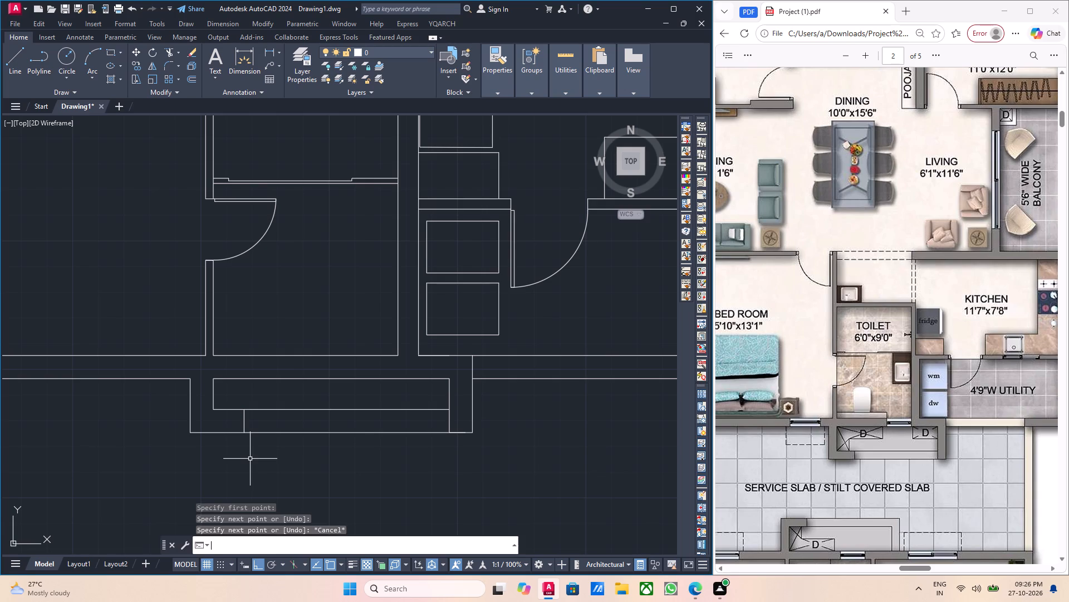
key(Return)
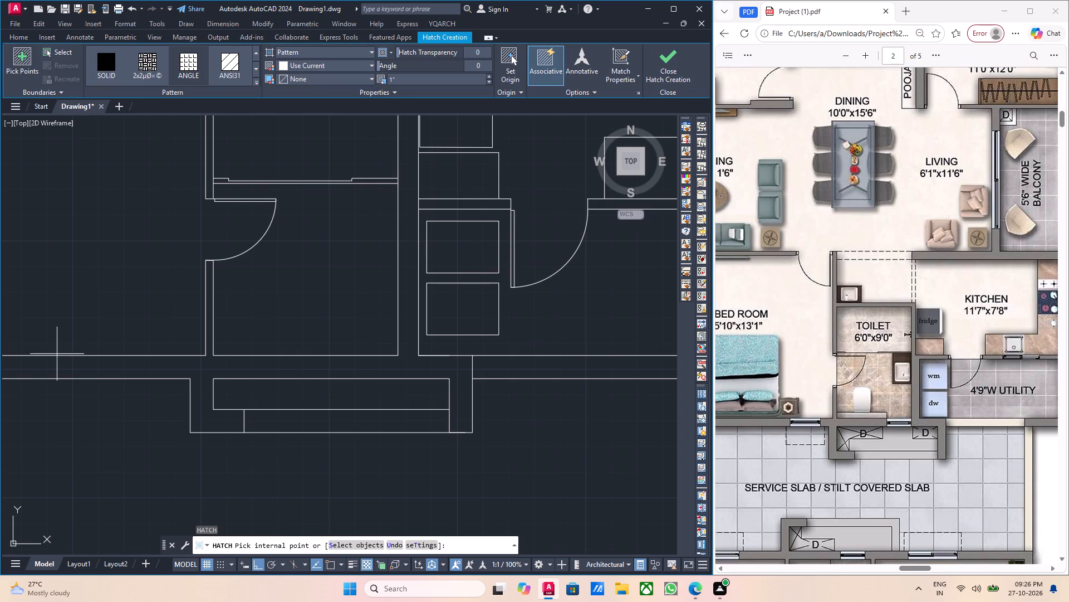
scroll(293, 396, down, 2)
scroll(257, 386, up, 1)
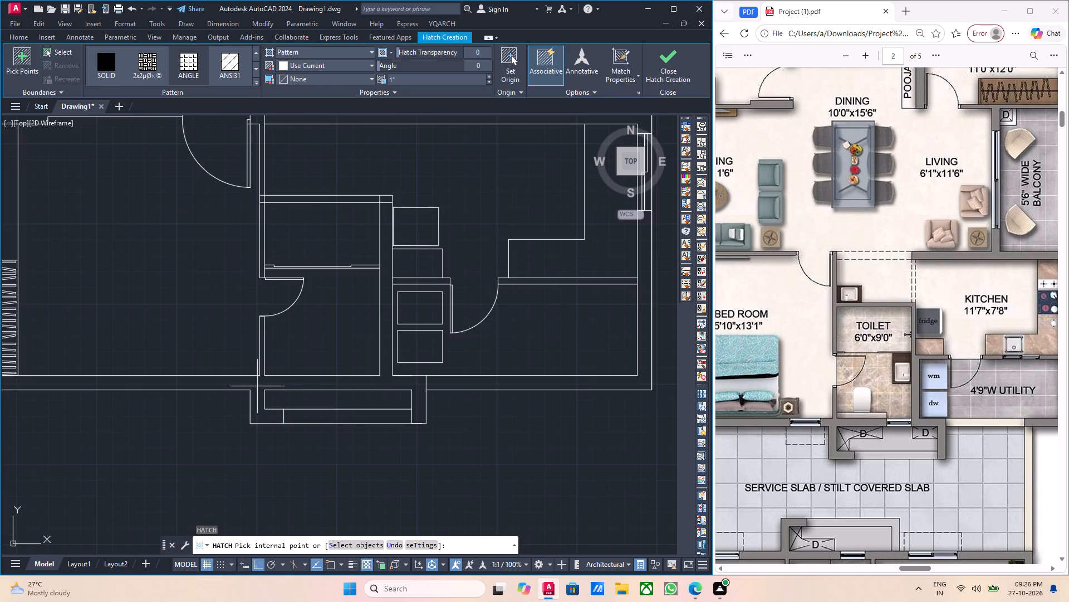
scroll(257, 386, down, 1)
click(240, 384)
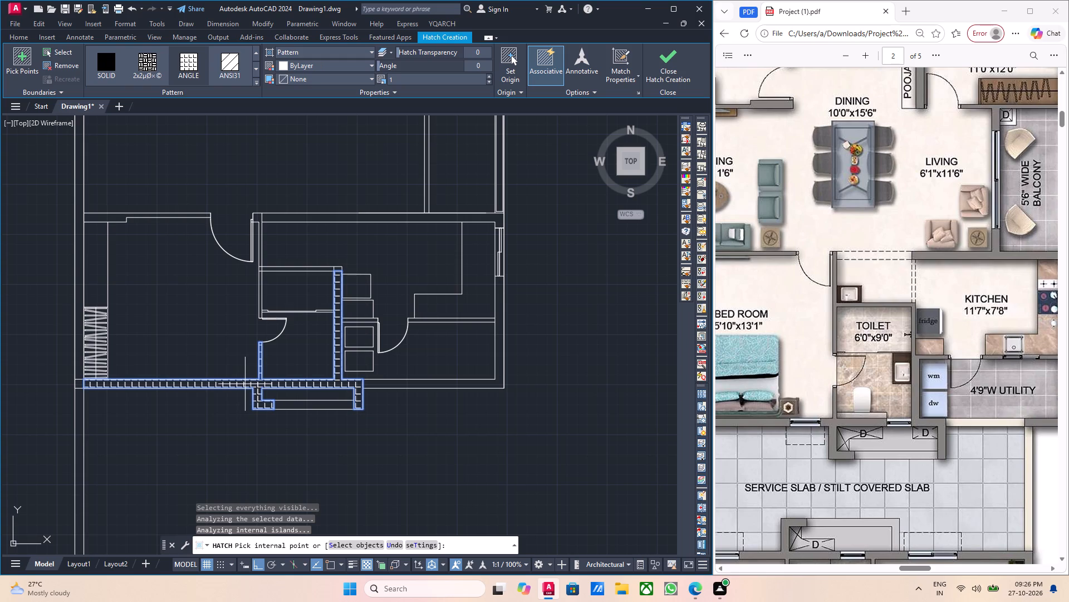
key(Escape)
Change the new wall hatch to colour 8 and a Solid fill.
scroll(246, 394, up, 1)
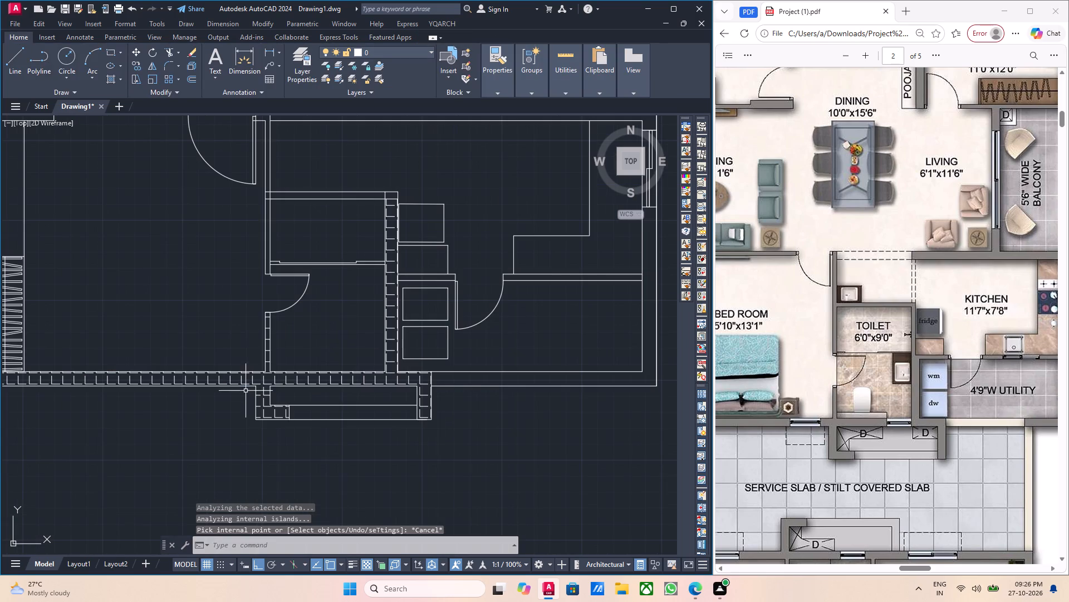
click(243, 381)
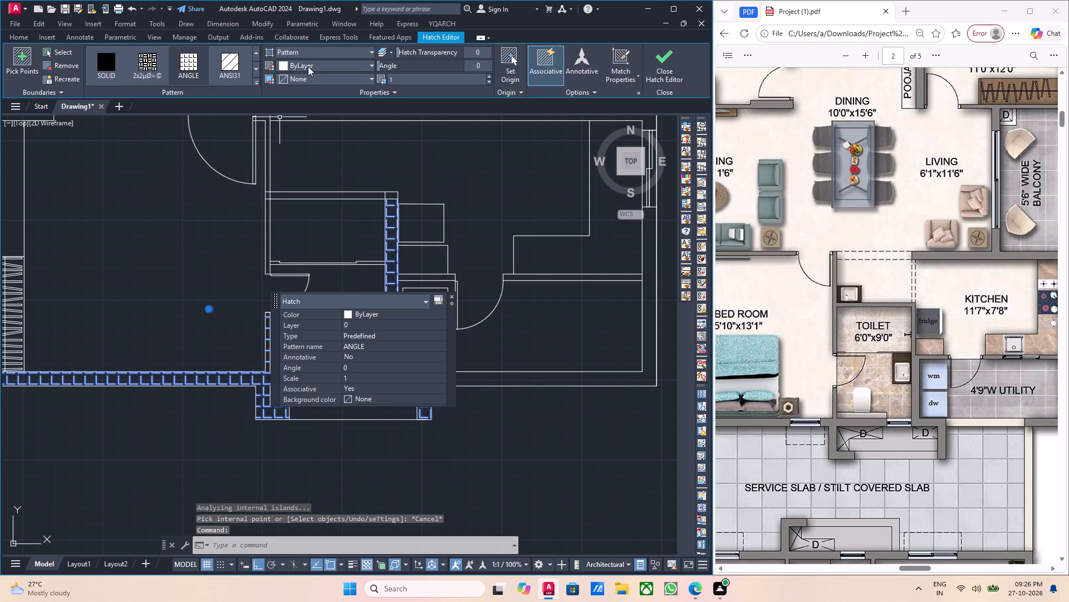
click(308, 66)
click(362, 172)
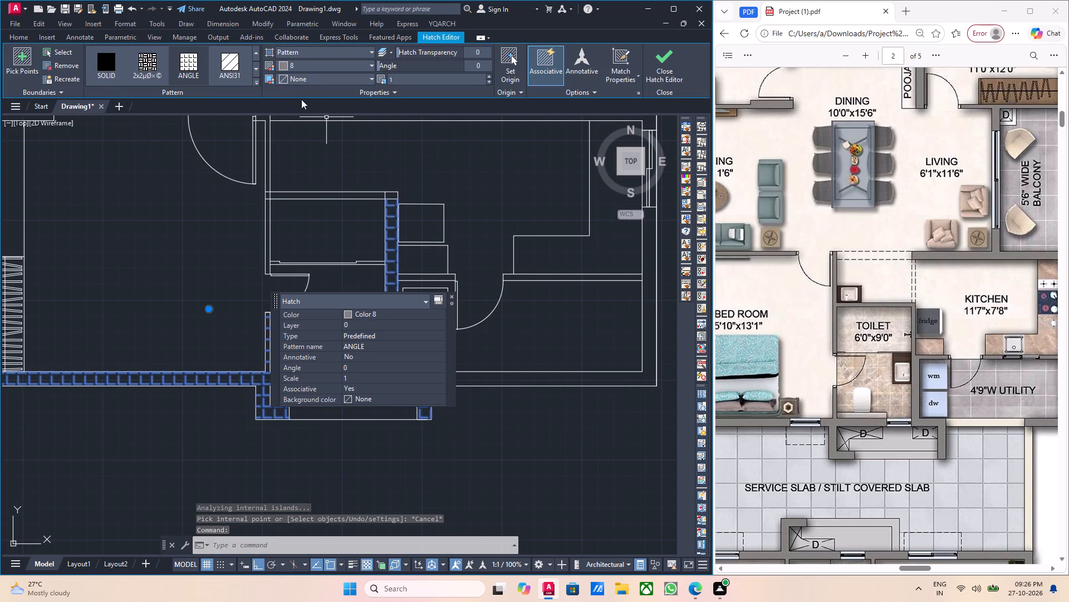
click(298, 53)
click(303, 70)
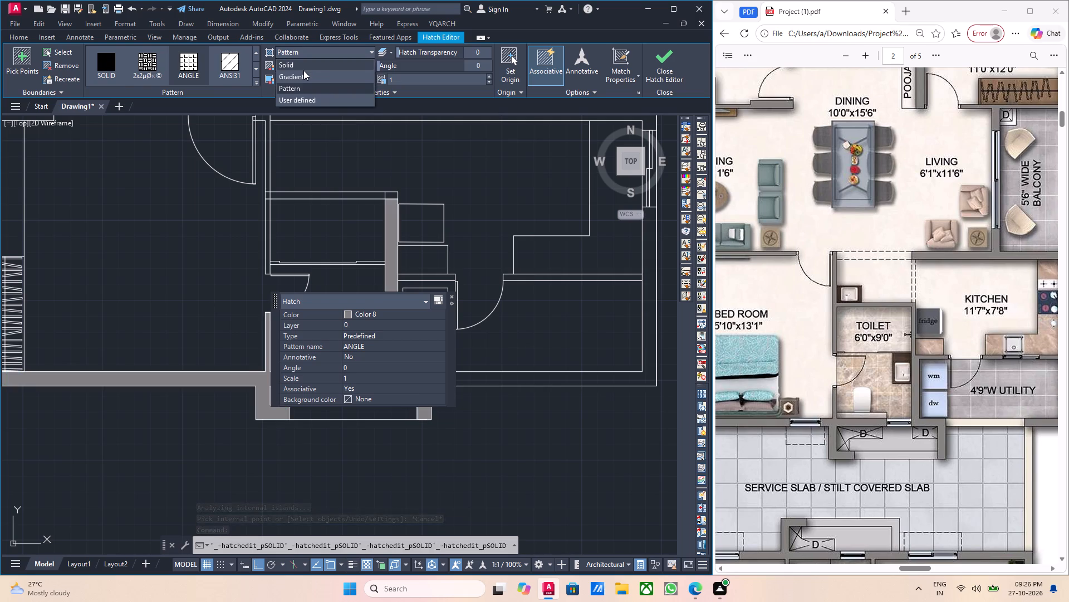
key(Escape)
key(Escape)
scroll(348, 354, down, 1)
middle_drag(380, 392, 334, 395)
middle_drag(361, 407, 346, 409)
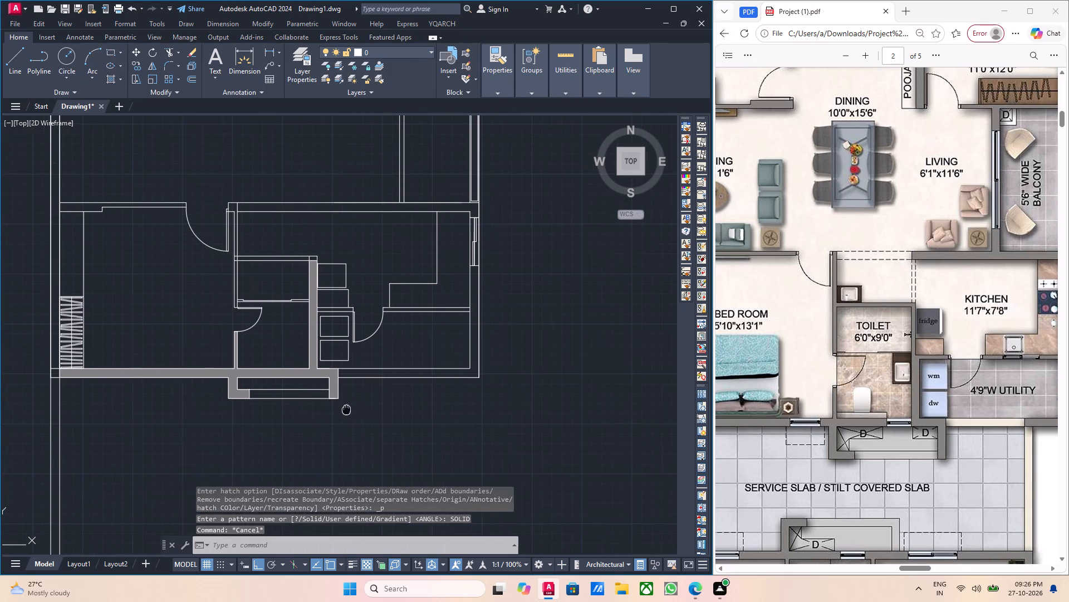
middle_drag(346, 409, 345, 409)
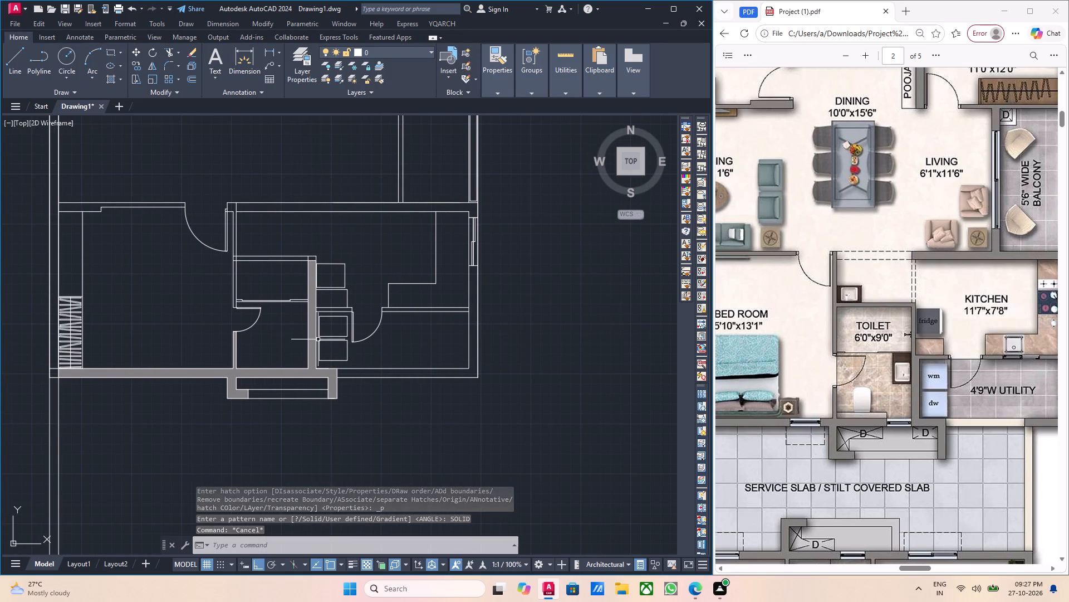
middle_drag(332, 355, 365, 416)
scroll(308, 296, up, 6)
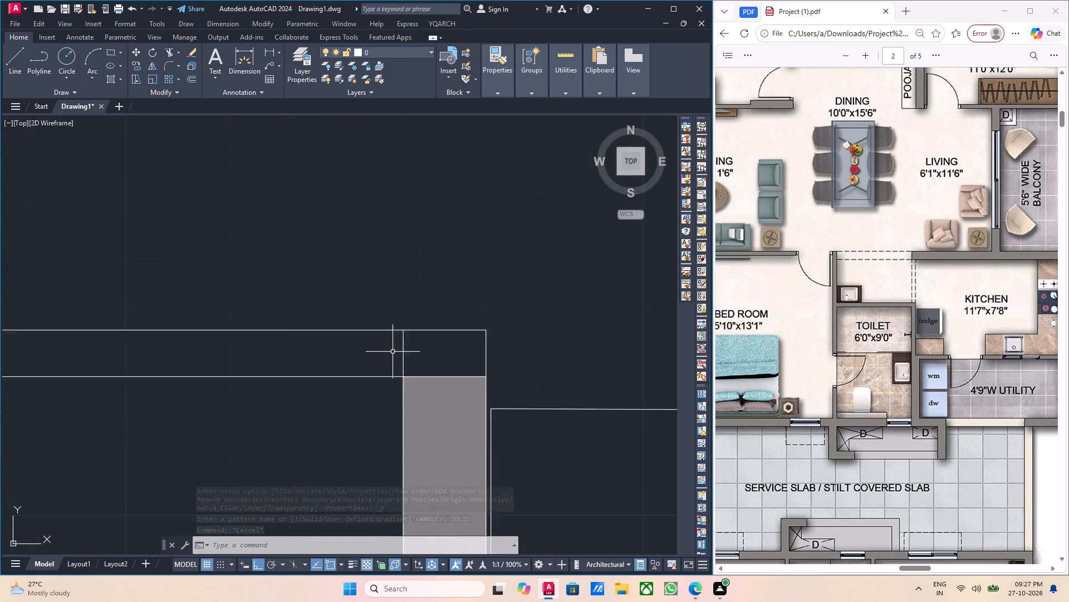
Shorten the toilet's right wall inner line so its upper end stops at the lower face of the toilet's top wall.
drag(414, 361, 408, 357)
click(380, 347)
click(408, 318)
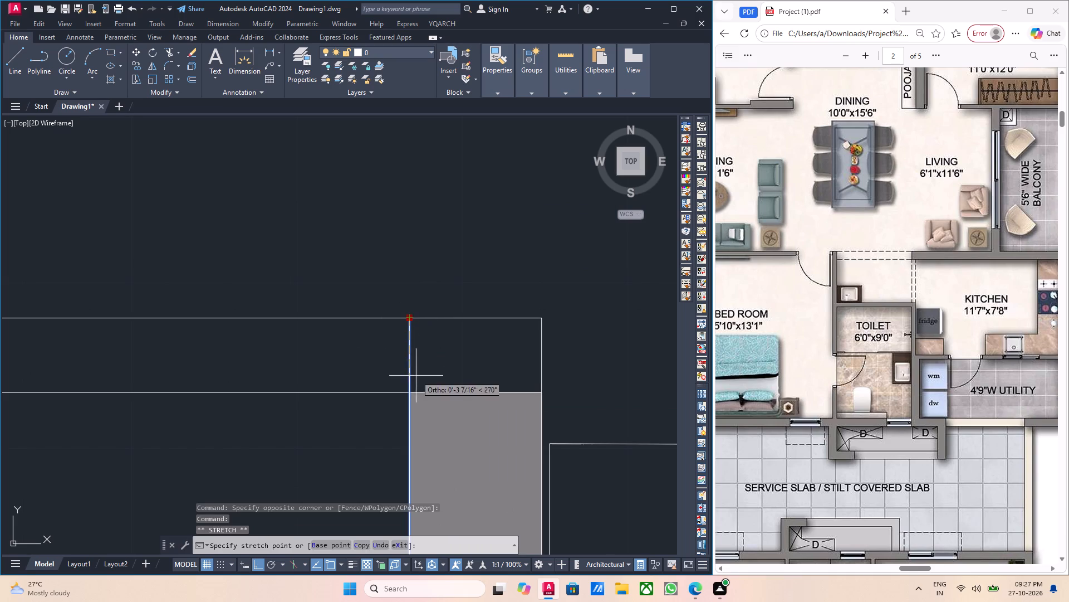
click(407, 392)
key(Escape)
Hatch the horizontal wall along the top of the toilet.
scroll(404, 386, down, 5)
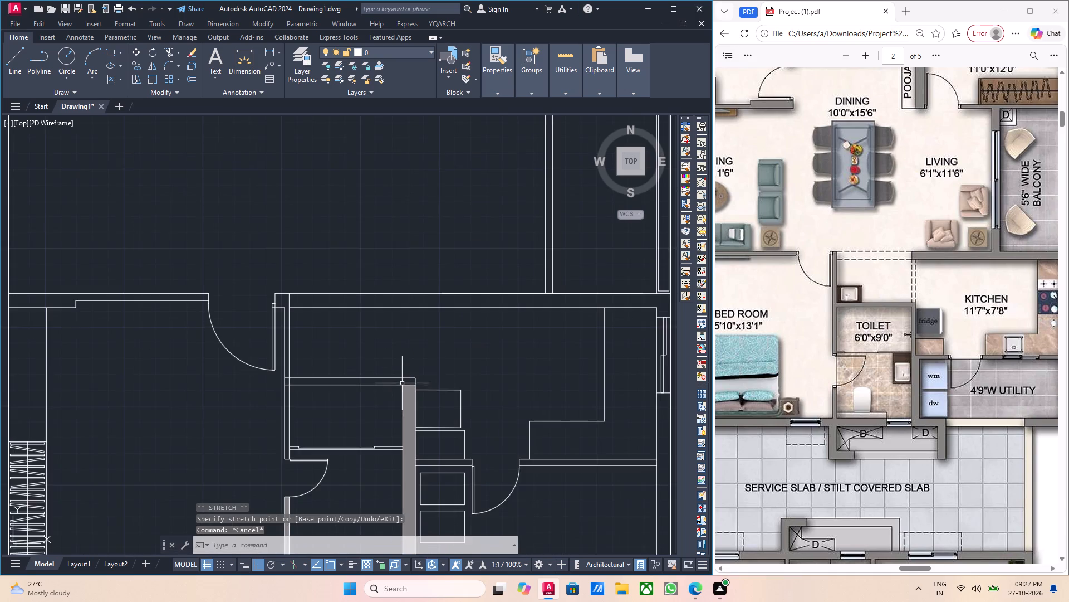
middle_drag(407, 412, 361, 315)
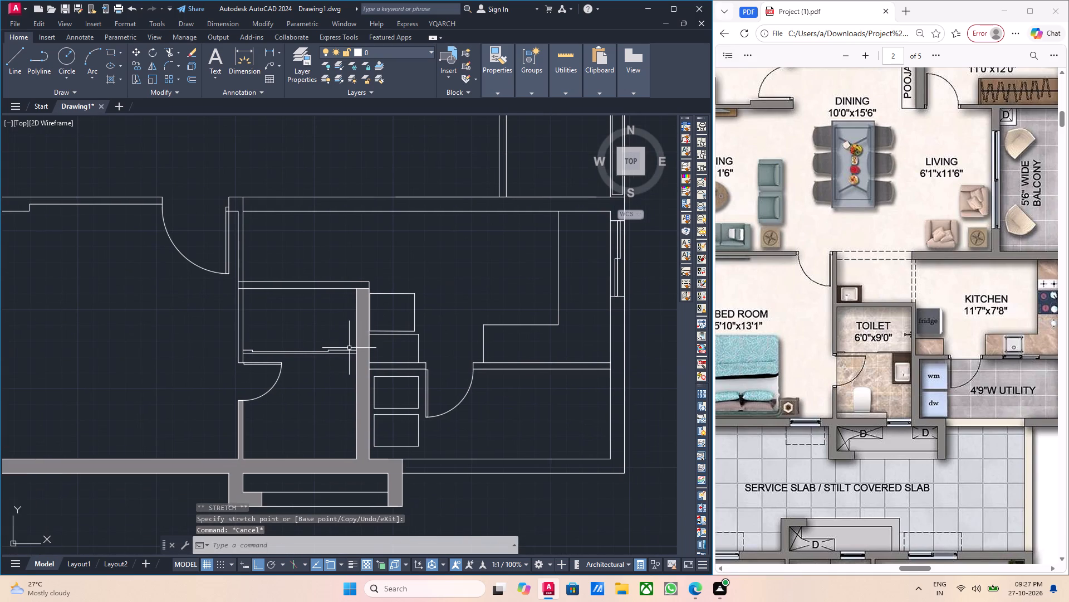
key(h)
key(Return)
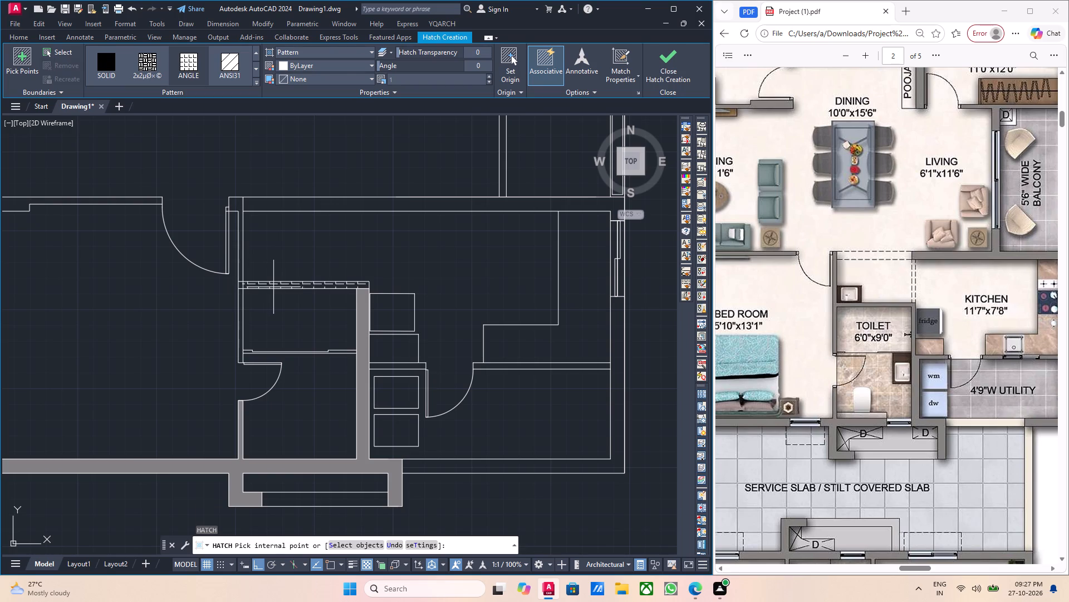
click(273, 287)
key(Escape)
Match the toilet's top wall hatch to the solid grey hatch of the adjoining vertical wall.
text(ma)
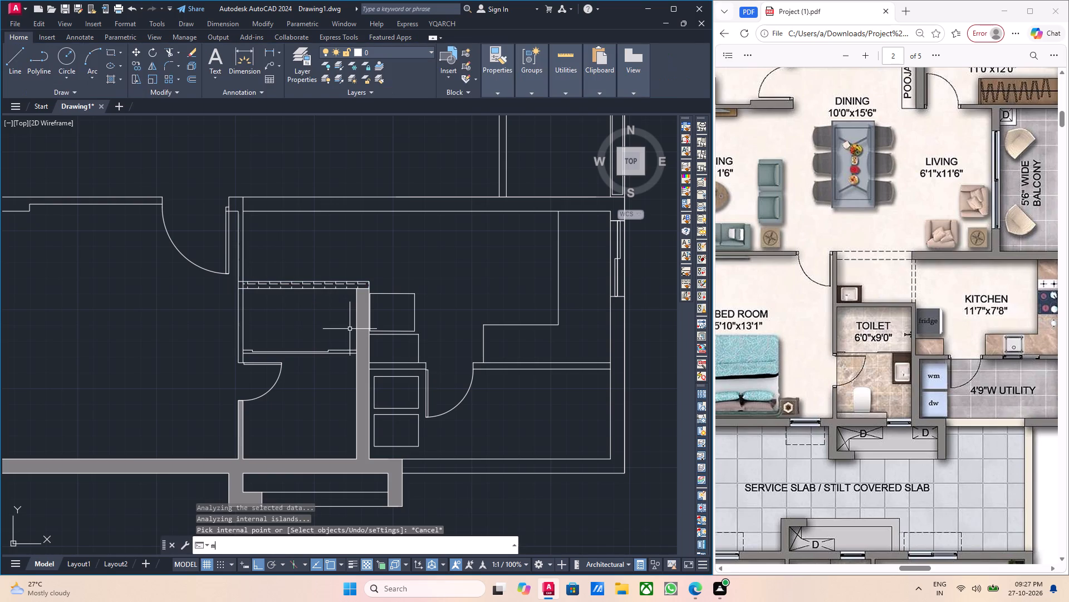
key(Return)
scroll(359, 293, up, 1)
click(366, 308)
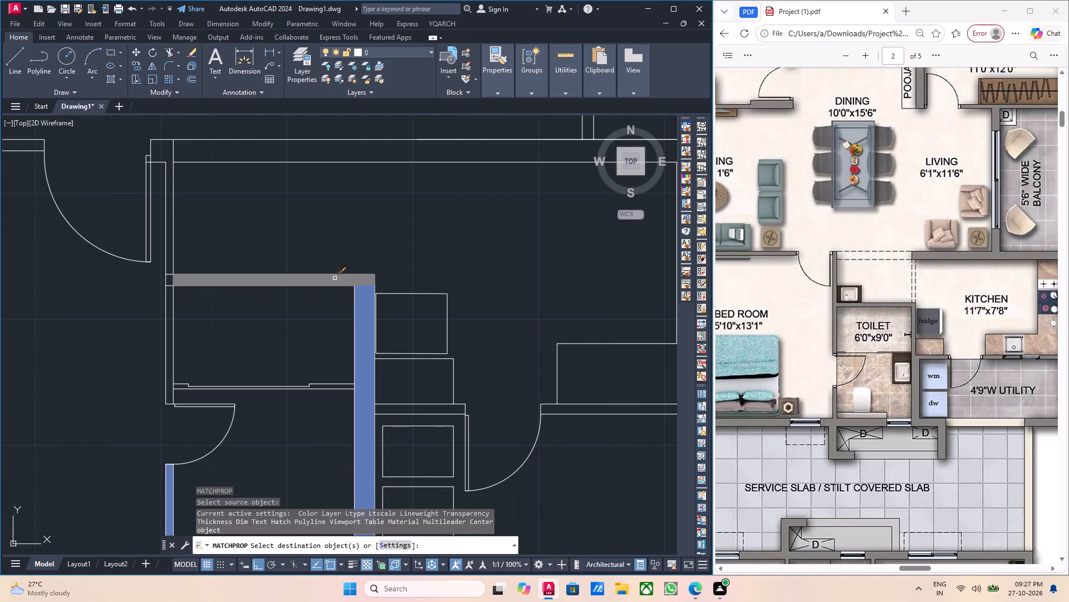
click(335, 278)
key(Escape)
Examine the layout of both flats and the hatched lower rooms of the right-hand flat.
scroll(264, 277, down, 2)
middle_drag(307, 317, 307, 310)
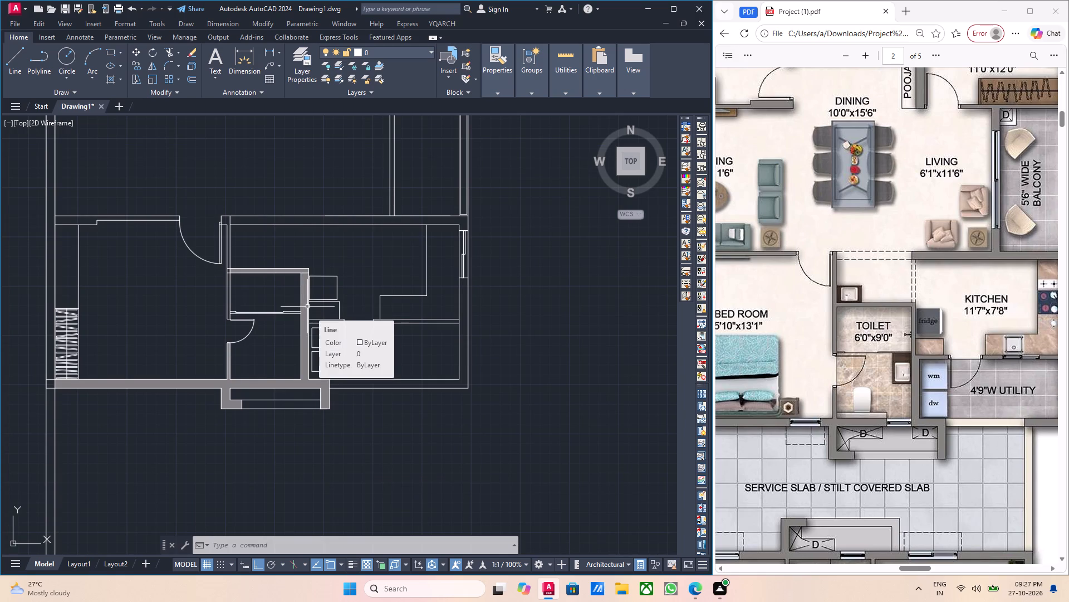
scroll(398, 351, down, 2)
middle_drag(440, 365, 463, 396)
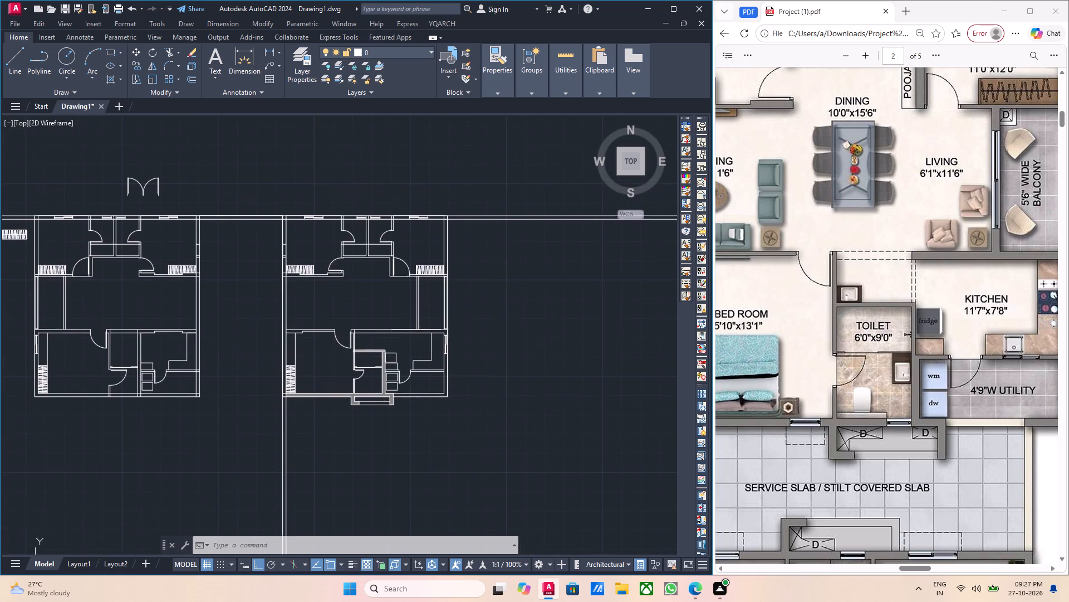
scroll(331, 349, up, 1)
middle_drag(390, 355, 421, 359)
middle_drag(383, 330, 463, 332)
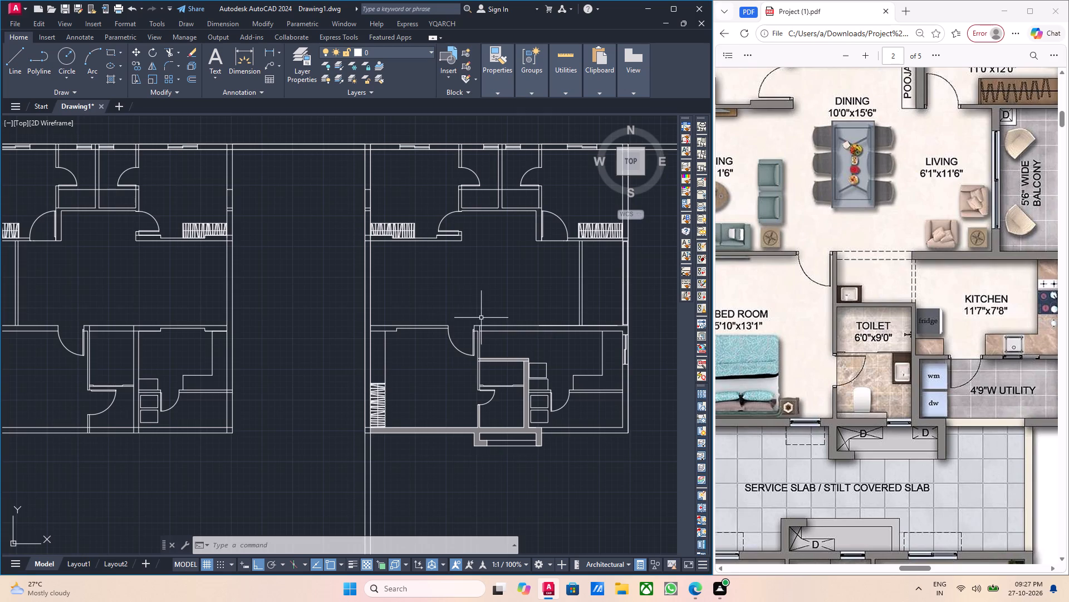
middle_drag(482, 319, 389, 344)
scroll(400, 351, up, 1)
scroll(420, 363, down, 1)
middle_drag(431, 369, 414, 369)
scroll(407, 365, up, 1)
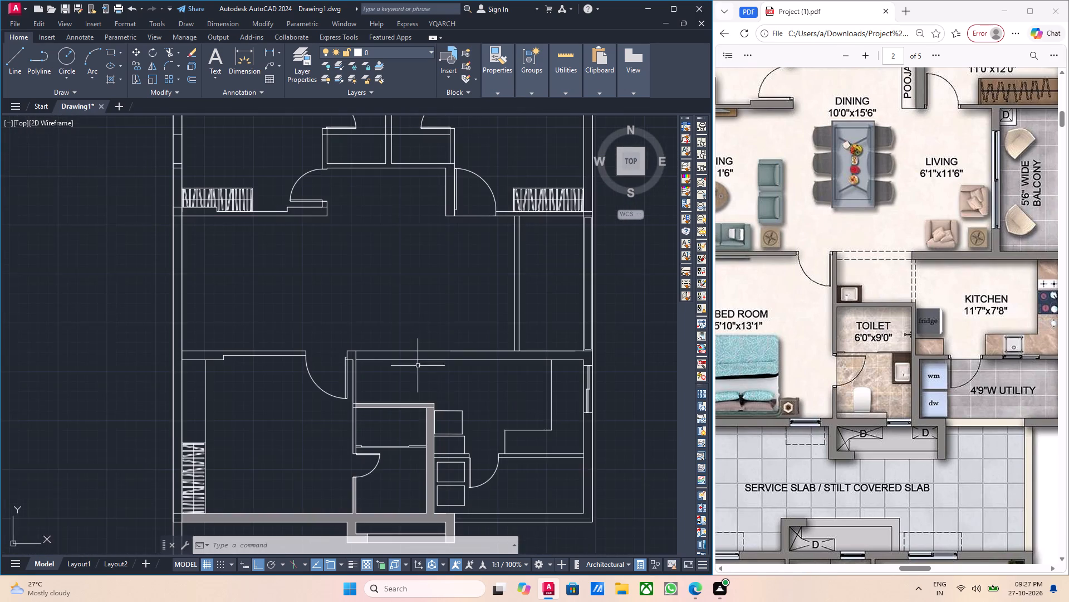
Draw a vertical line from the toilet's upper right inner corner up to the lower face of the wall above.
middle_drag(435, 375, 394, 381)
scroll(379, 396, up, 2)
middle_click(389, 404)
middle_drag(391, 402, 354, 408)
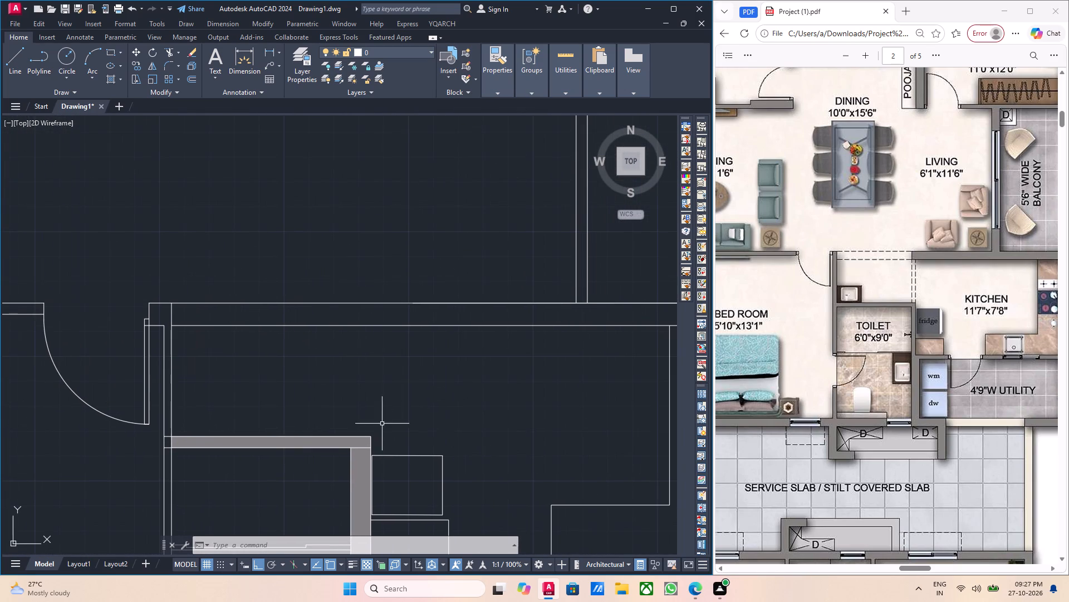
scroll(341, 459, up, 2)
key(l)
key(Return)
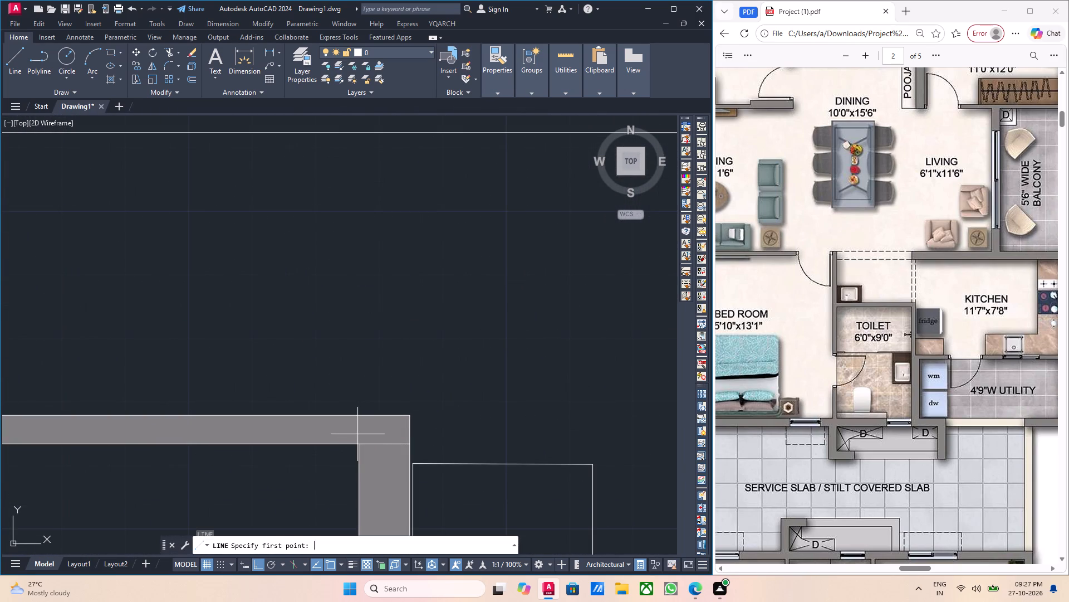
click(357, 443)
scroll(346, 292, down, 1)
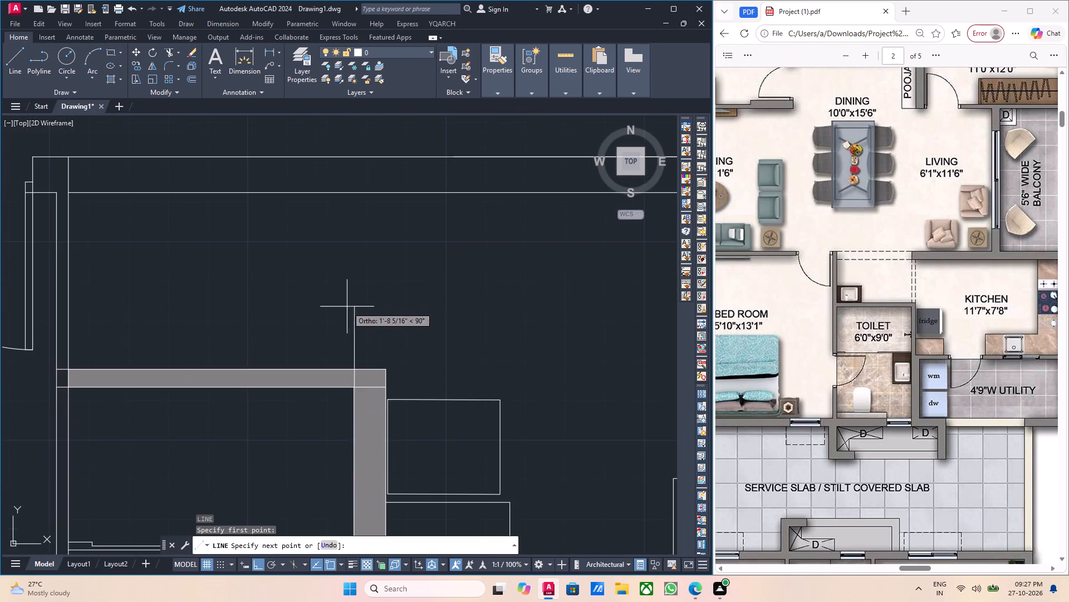
middle_drag(344, 249, 353, 319)
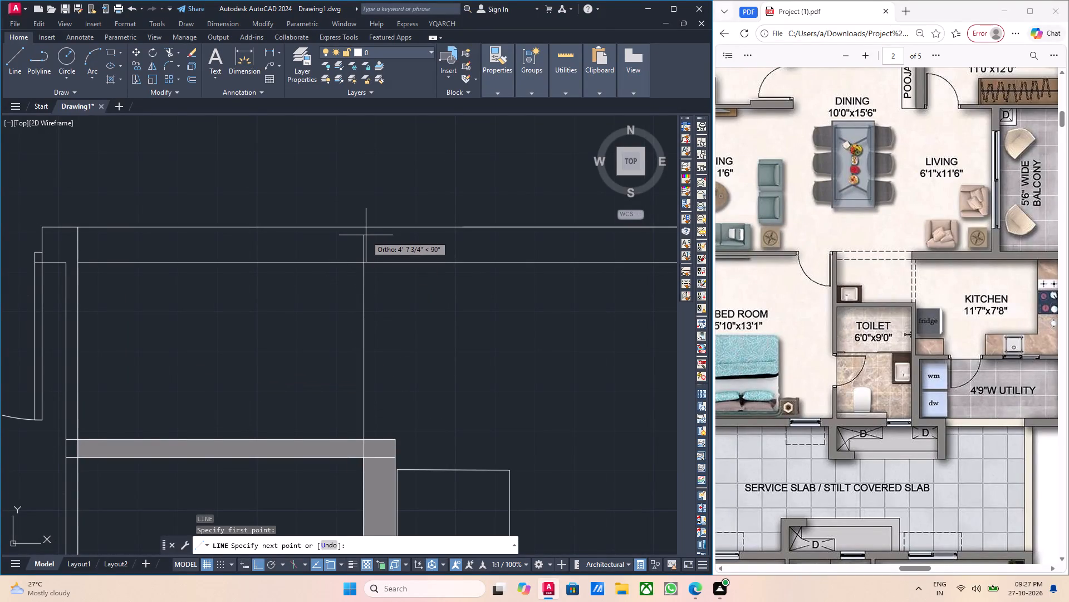
click(363, 263)
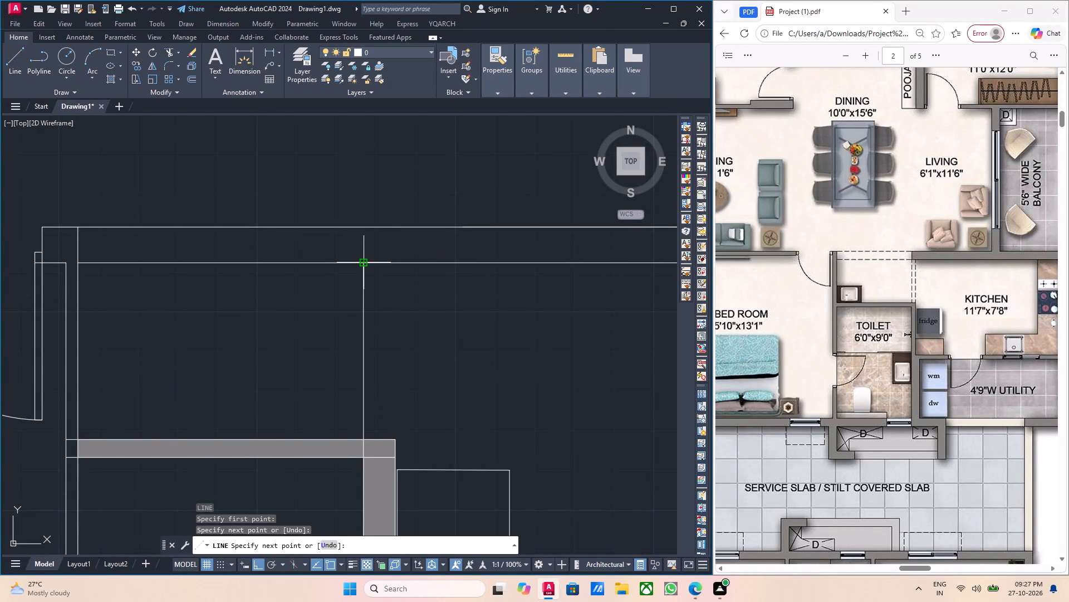
key(Escape)
Draw a parallel vertical line about 3'-8 1/2" long from the toilet's upper right outer corner to the wall above.
key(l)
key(Return)
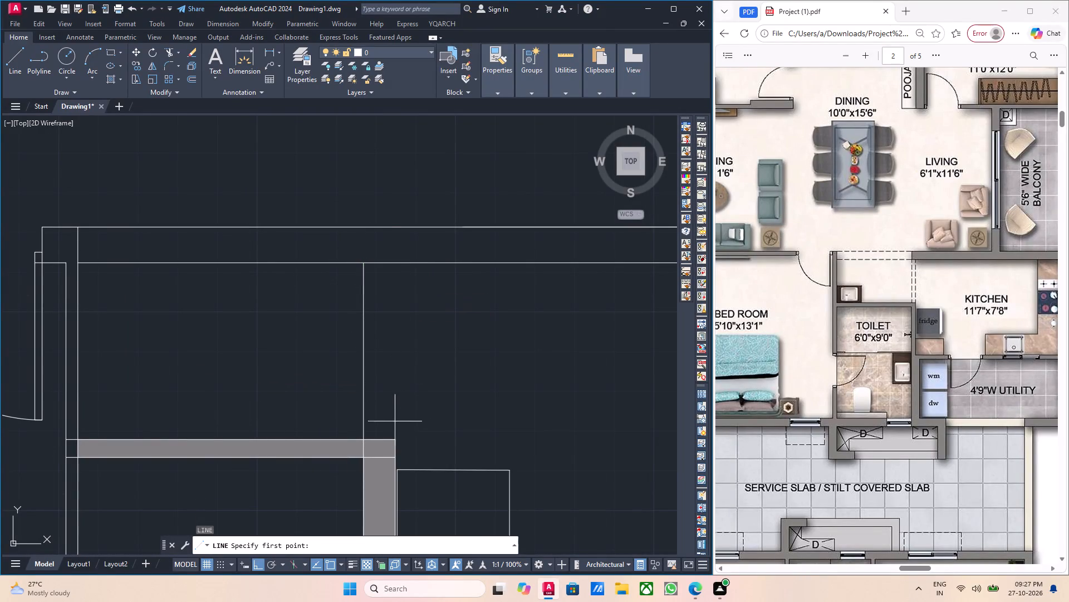
drag(394, 441, 395, 435)
click(395, 265)
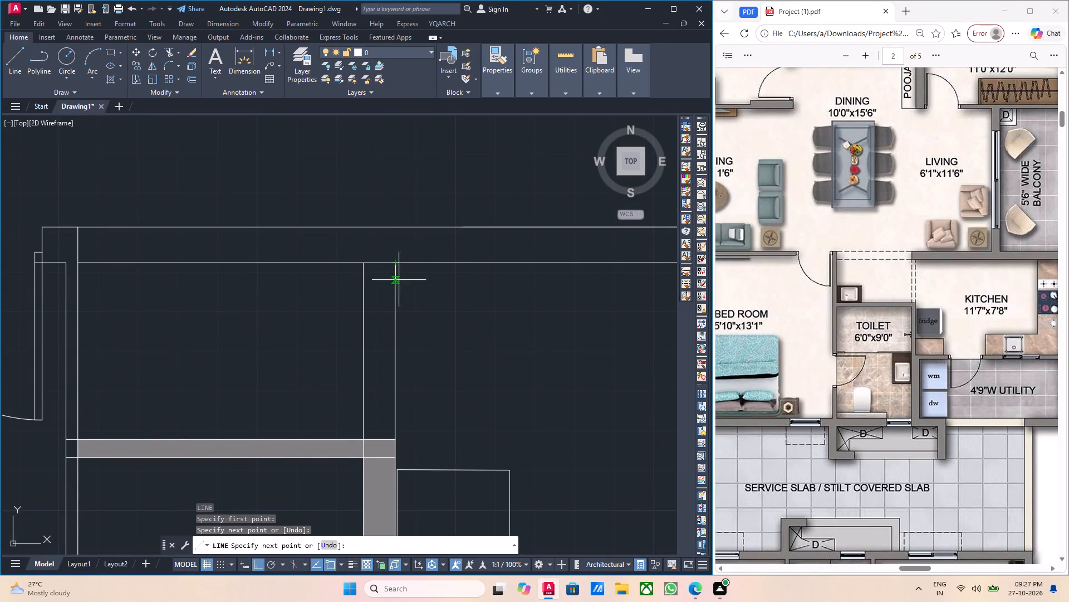
key(Escape)
Load the ACAD_ISO02W100 ISO dash linetype into the drawing.
click(414, 319)
click(360, 315)
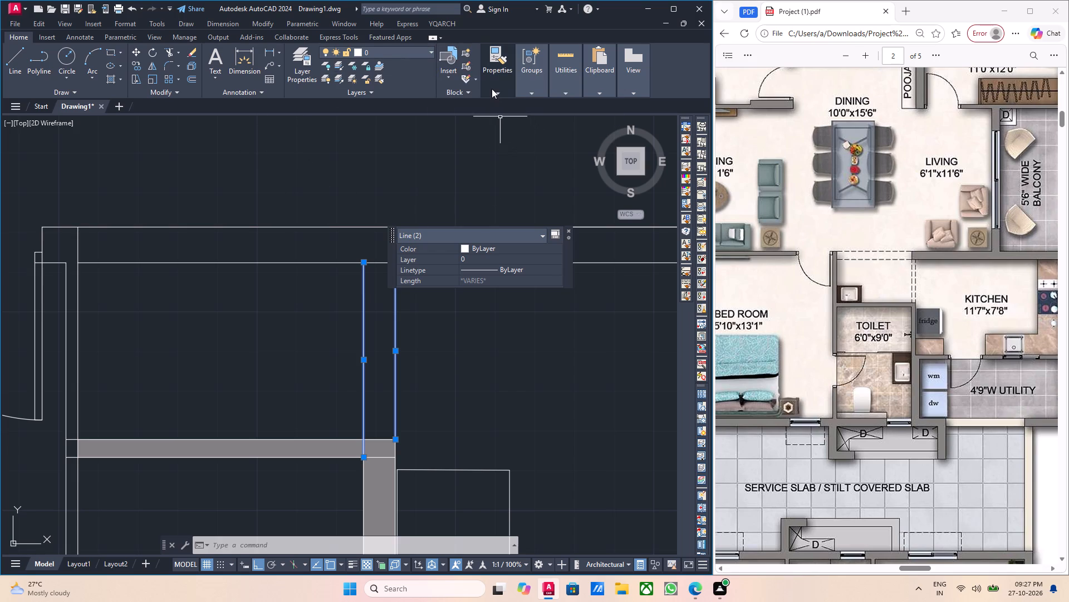
click(492, 89)
click(547, 119)
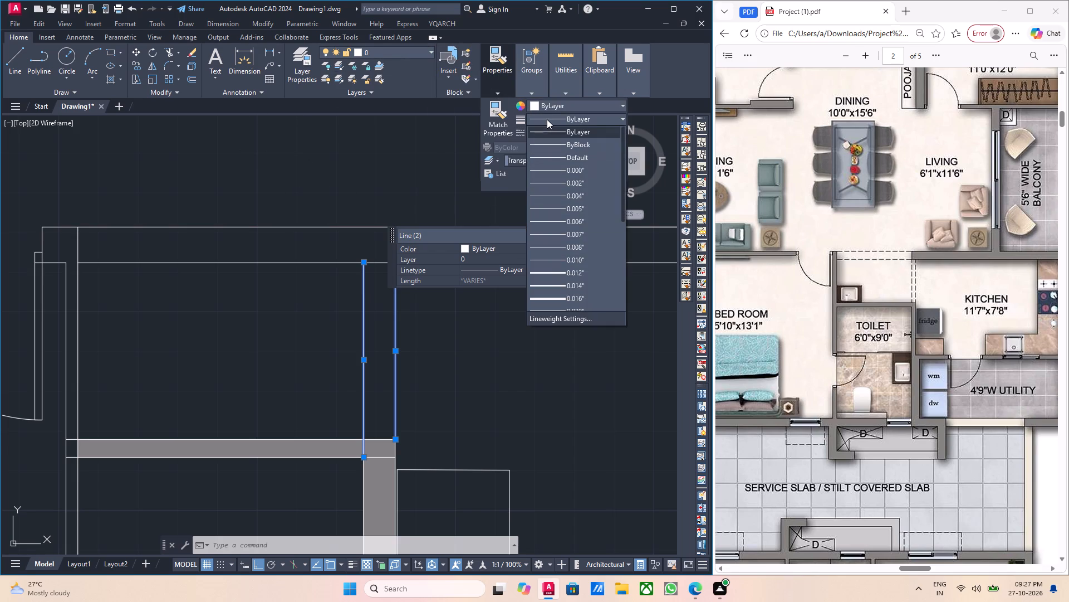
click(549, 105)
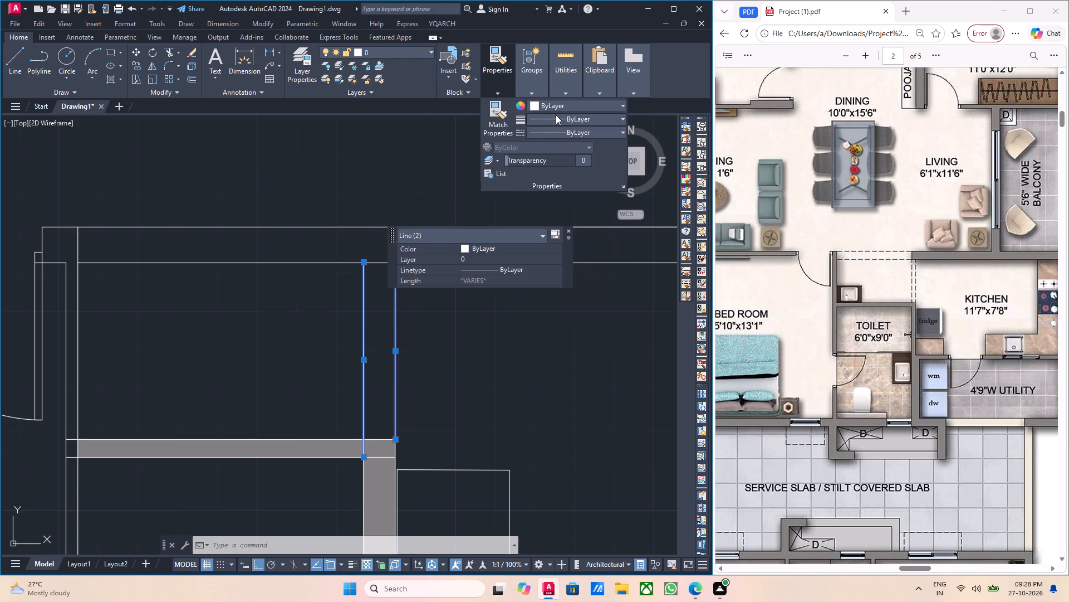
click(565, 132)
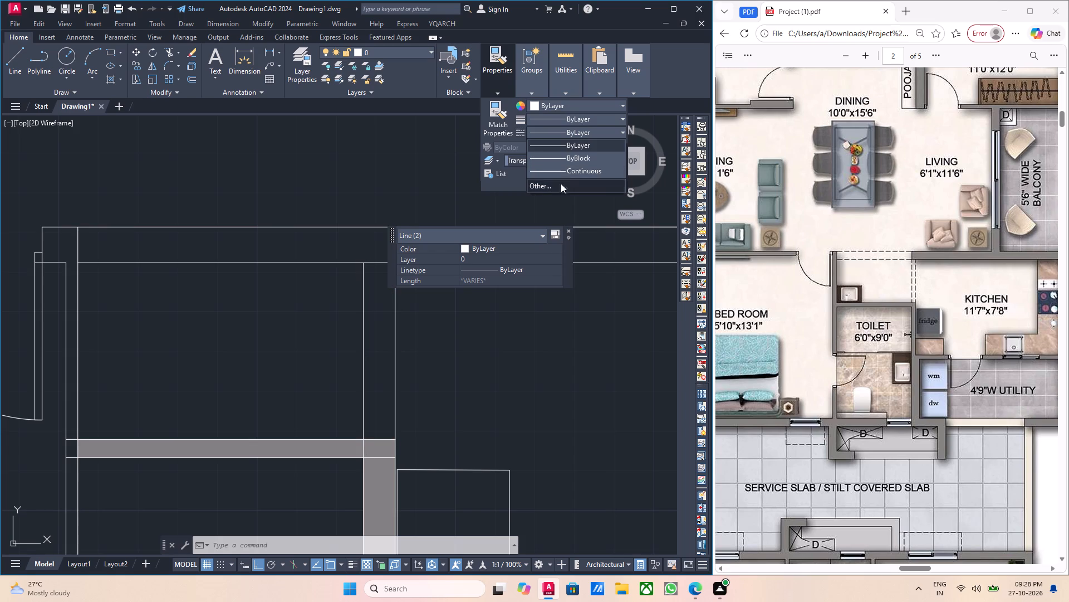
click(557, 187)
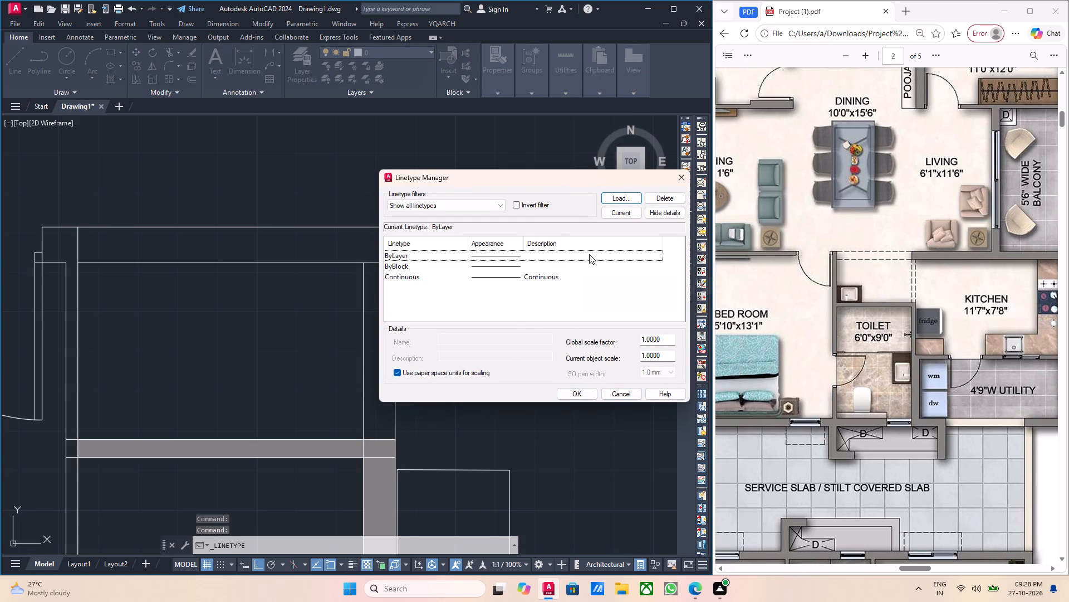
click(622, 198)
click(582, 273)
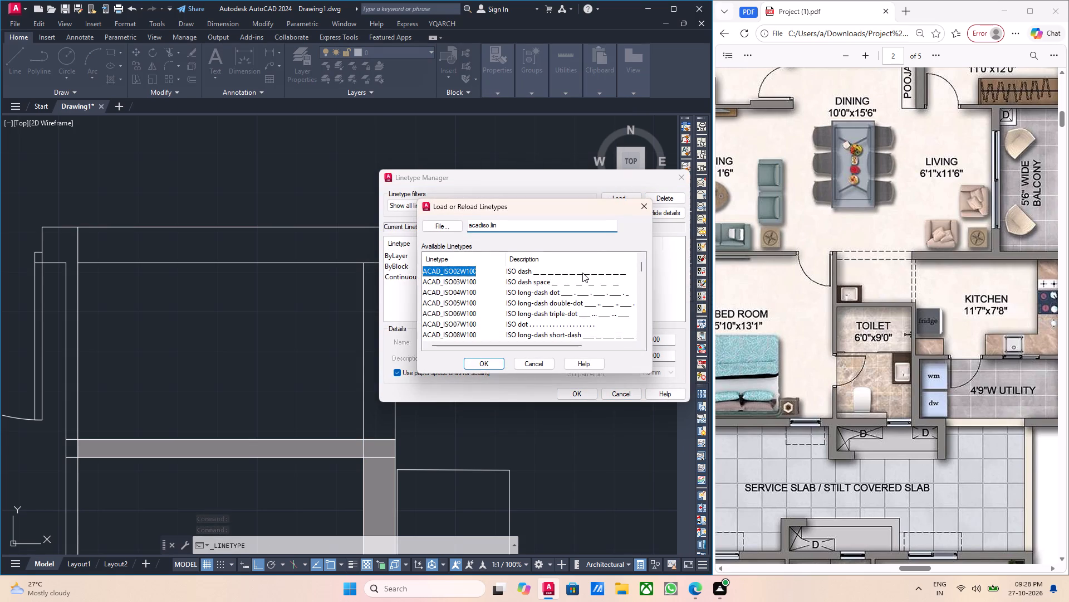
click(558, 269)
click(483, 367)
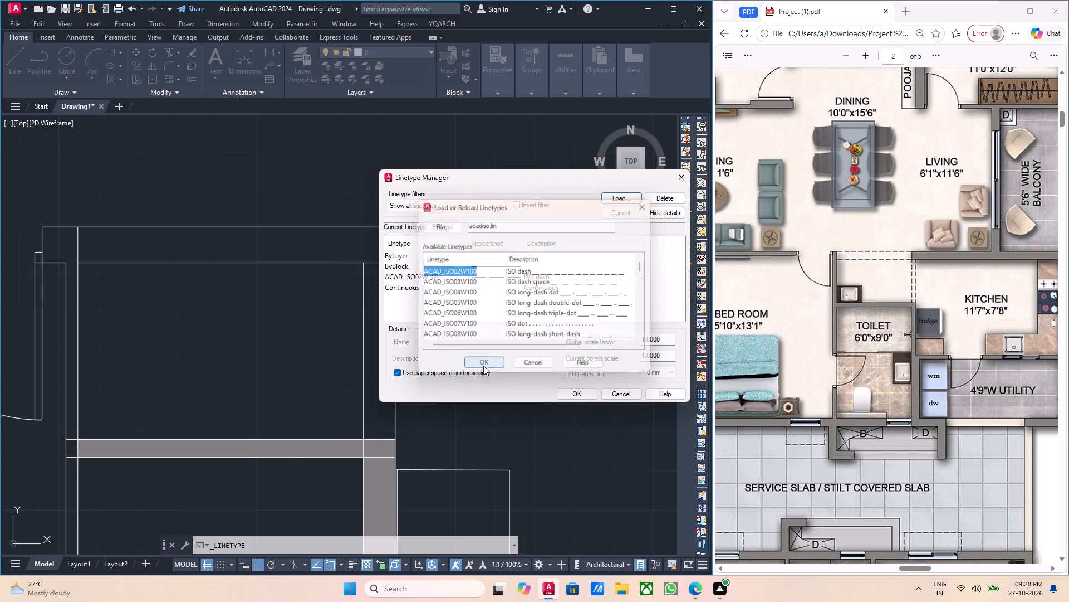
click(569, 395)
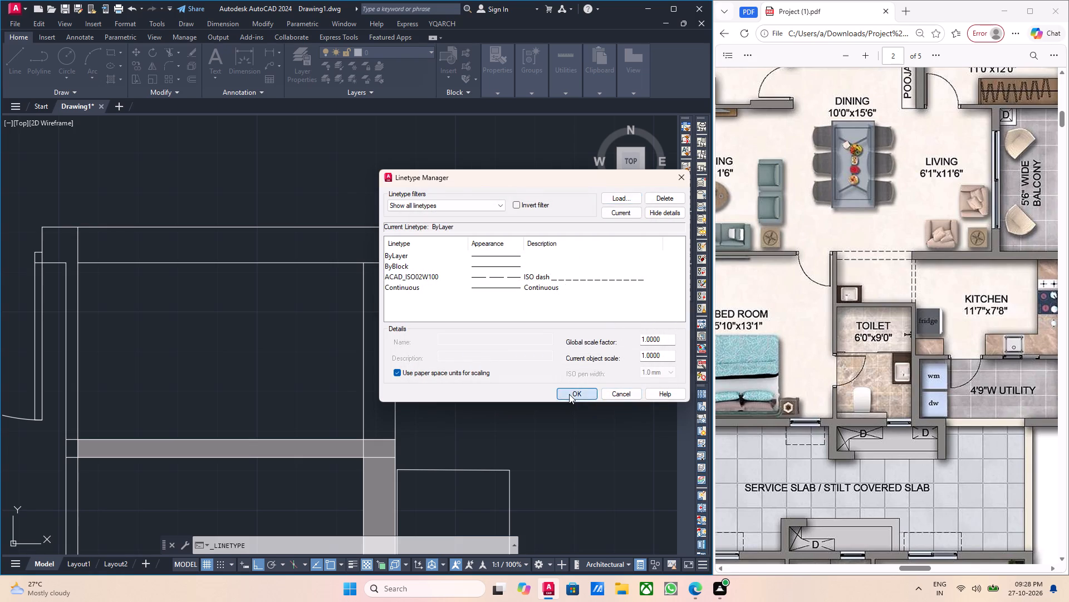
Set the outer vertical line above the toilet to the ACAD_ISO02W100 linetype.
drag(421, 333, 406, 330)
click(380, 327)
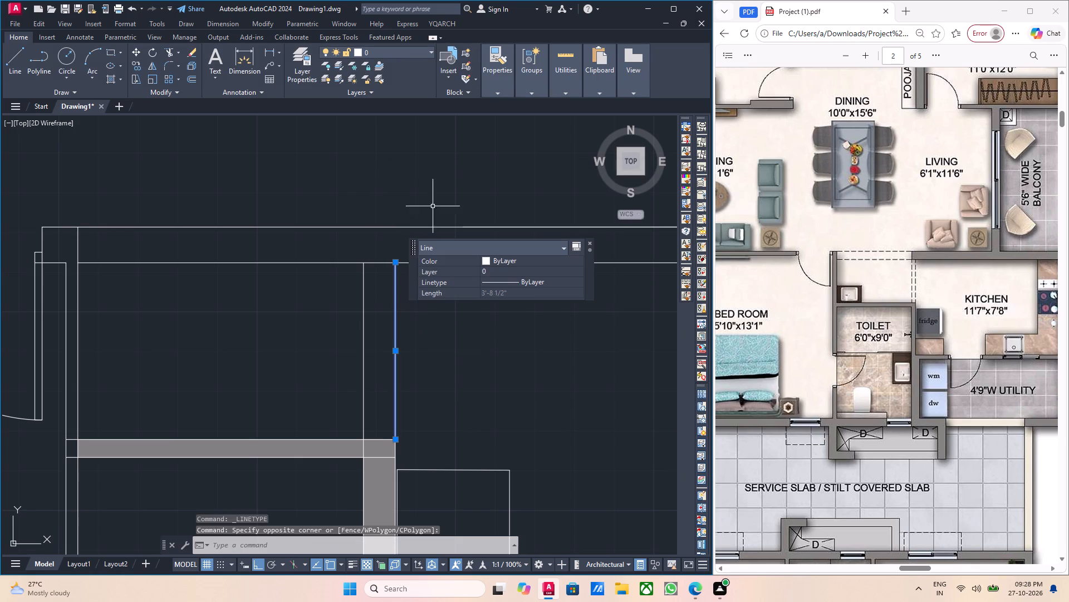
click(509, 279)
click(511, 284)
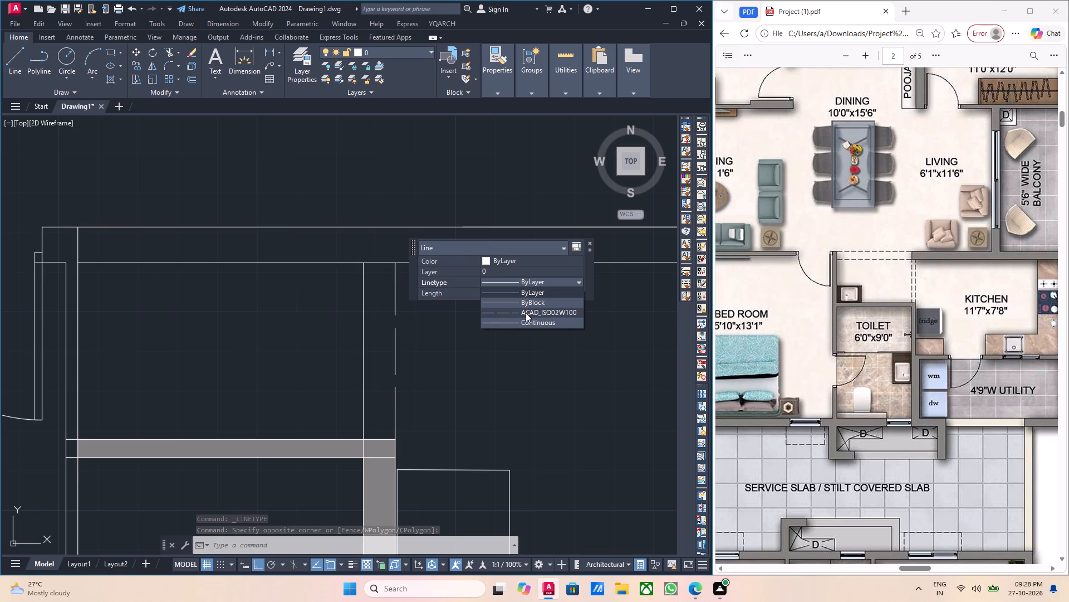
click(526, 313)
key(Escape)
key(Escape)
Match the inner vertical line above the toilet to the dashed outer line's properties.
text(ma)
key(Return)
click(395, 353)
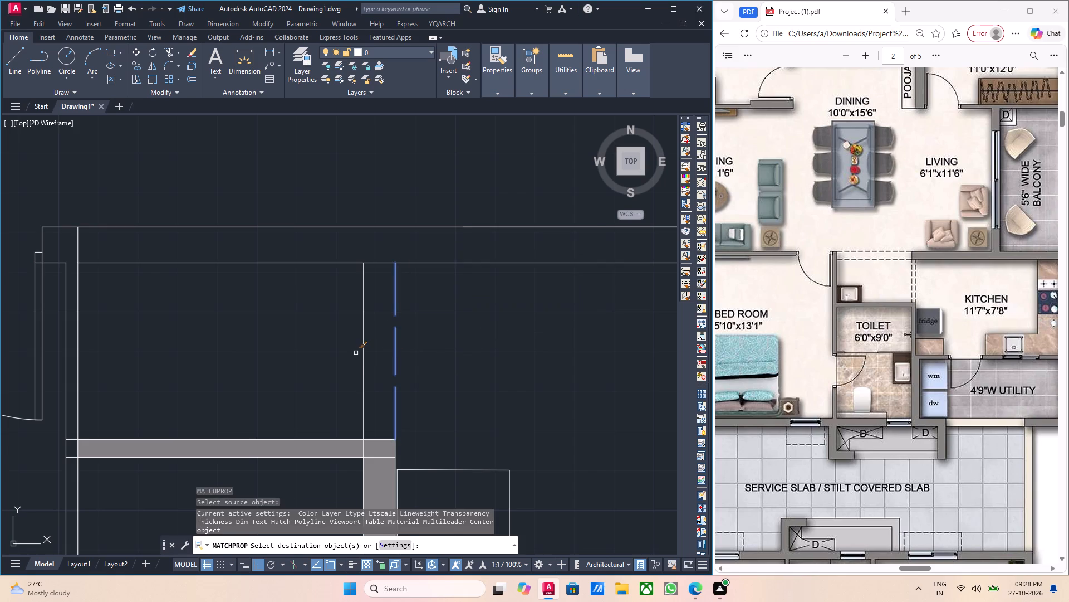
click(364, 354)
key(Escape)
Draw a horizontal line along the upper wall's lower face, from the outer dashed line's top to the left wall's inner face.
scroll(364, 354, down, 1)
middle_drag(361, 346, 438, 380)
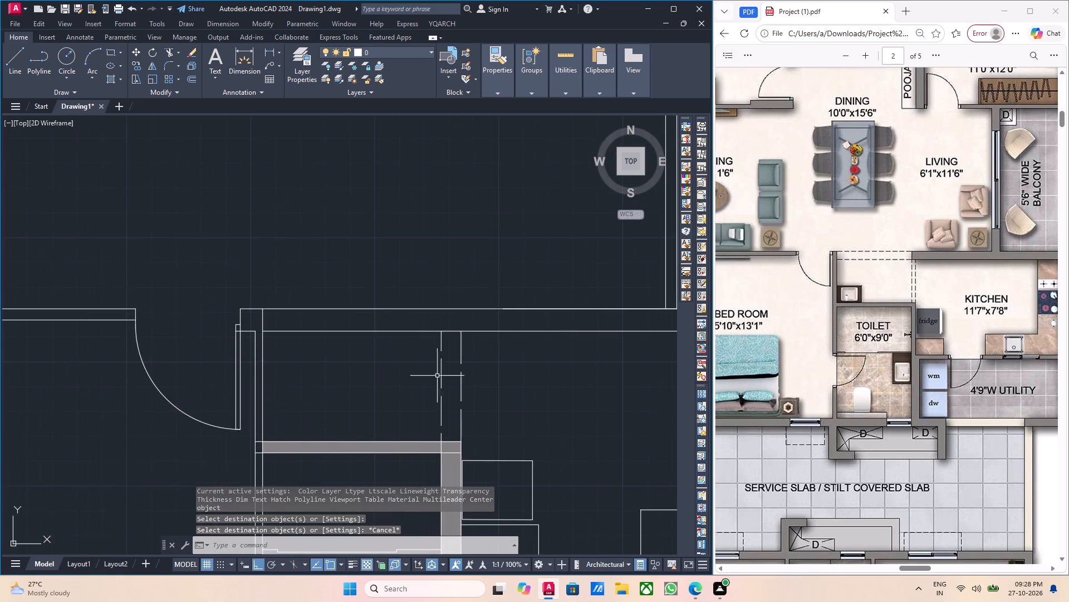
middle_drag(377, 329, 223, 358)
scroll(343, 362, up, 1)
scroll(279, 377, up, 1)
middle_drag(293, 384, 339, 382)
middle_drag(364, 348, 374, 361)
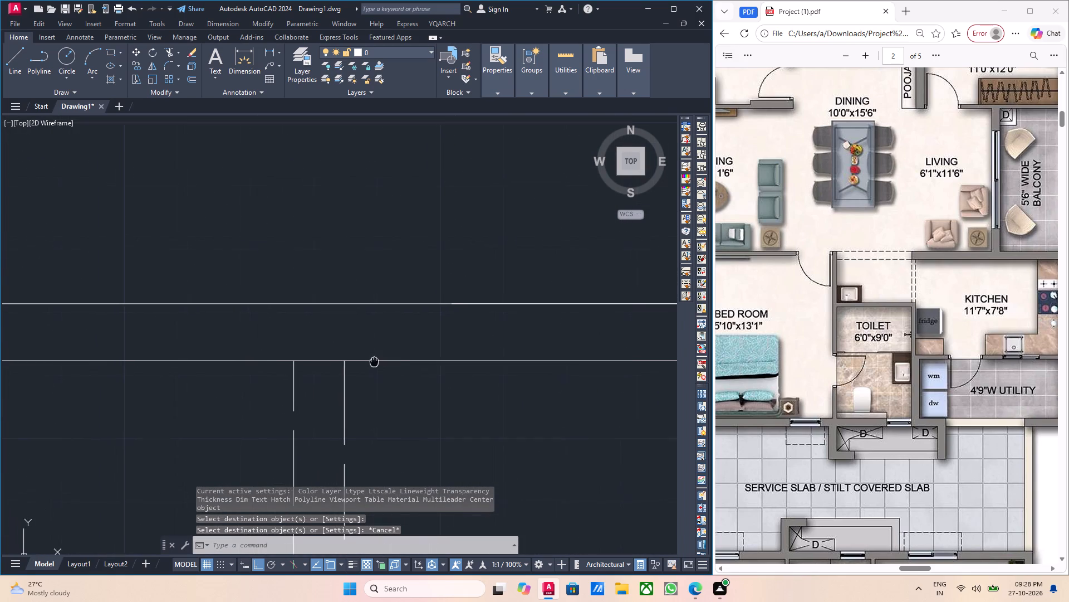
middle_drag(374, 361, 376, 361)
key(l)
key(Return)
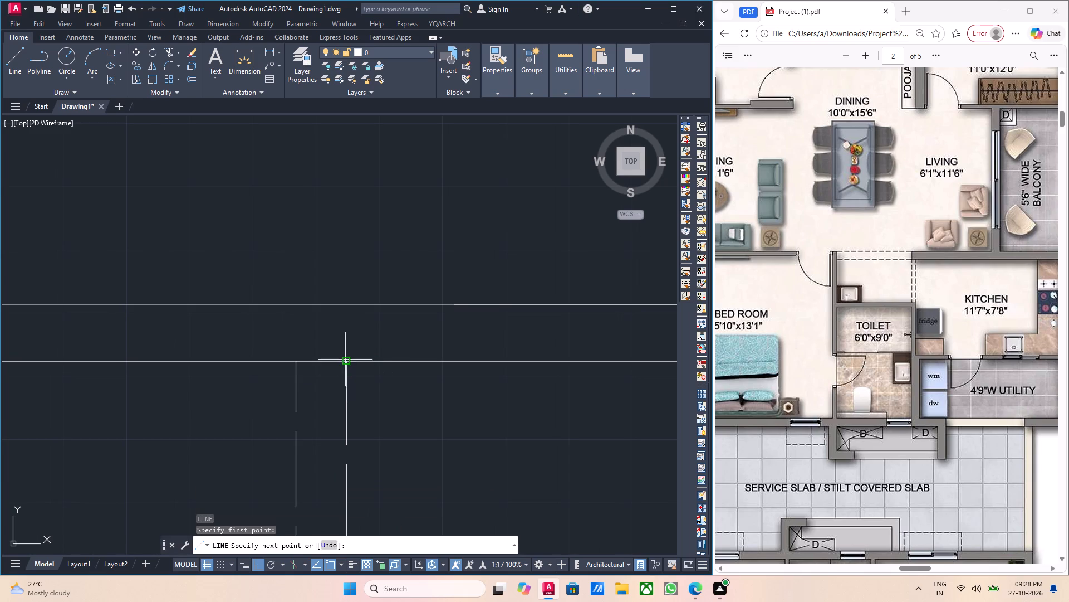
click(345, 360)
scroll(213, 350, down, 1)
middle_drag(209, 362, 470, 351)
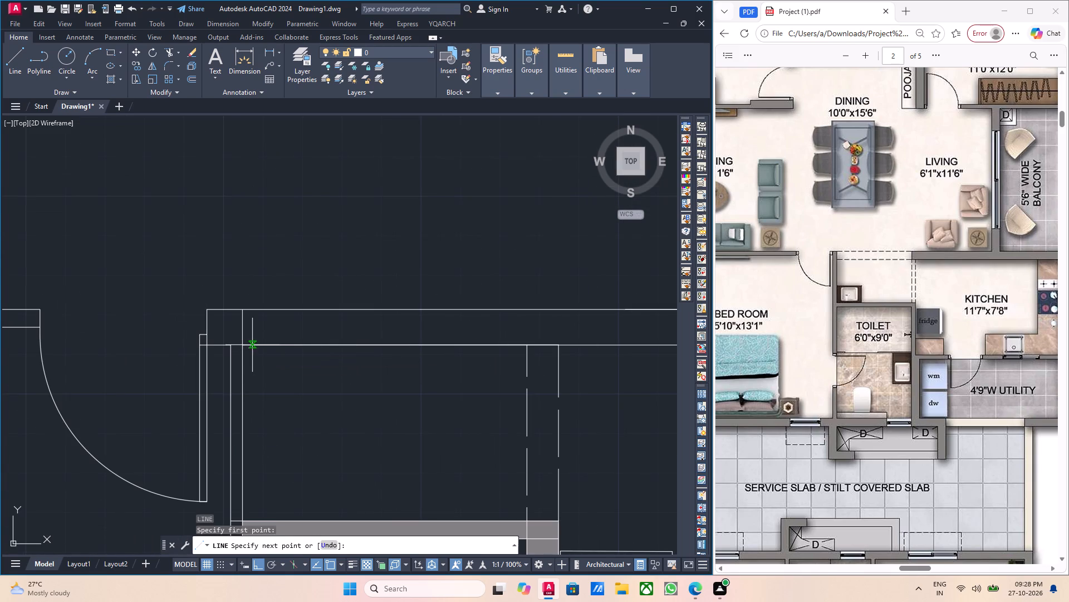
click(241, 347)
key(Escape)
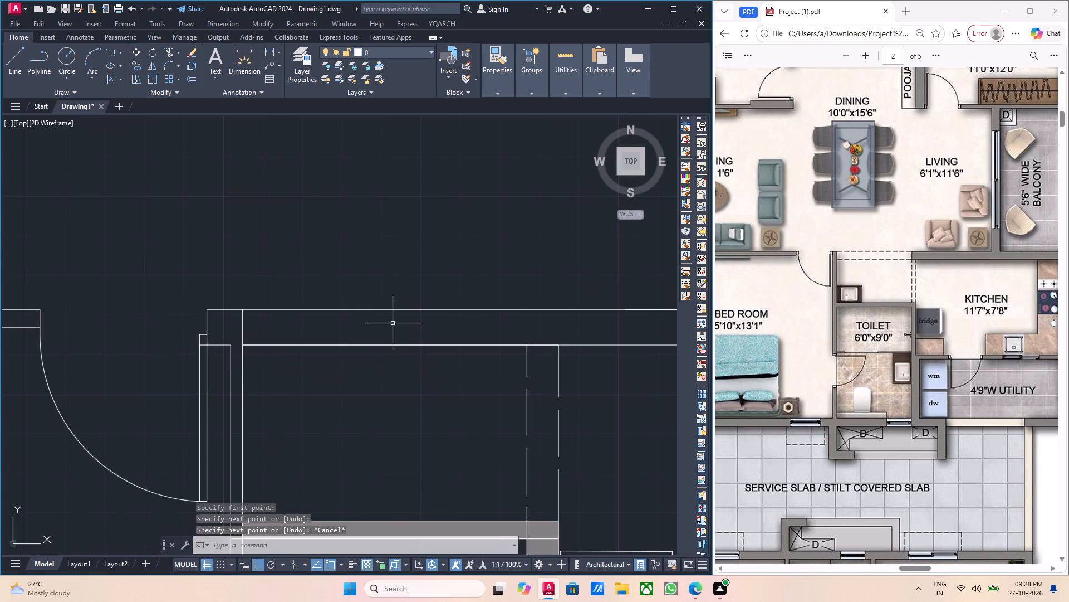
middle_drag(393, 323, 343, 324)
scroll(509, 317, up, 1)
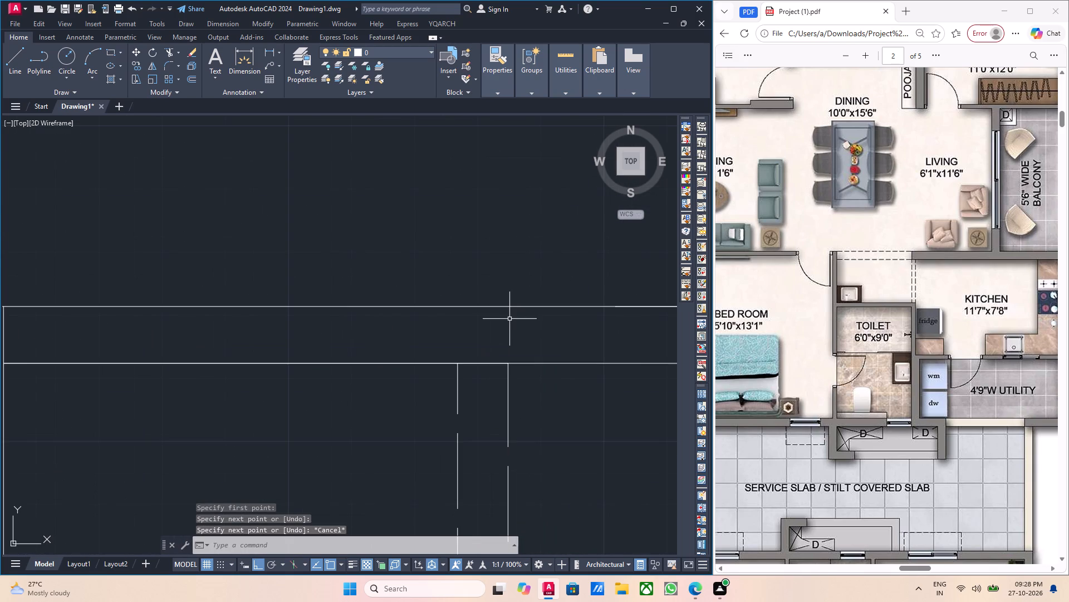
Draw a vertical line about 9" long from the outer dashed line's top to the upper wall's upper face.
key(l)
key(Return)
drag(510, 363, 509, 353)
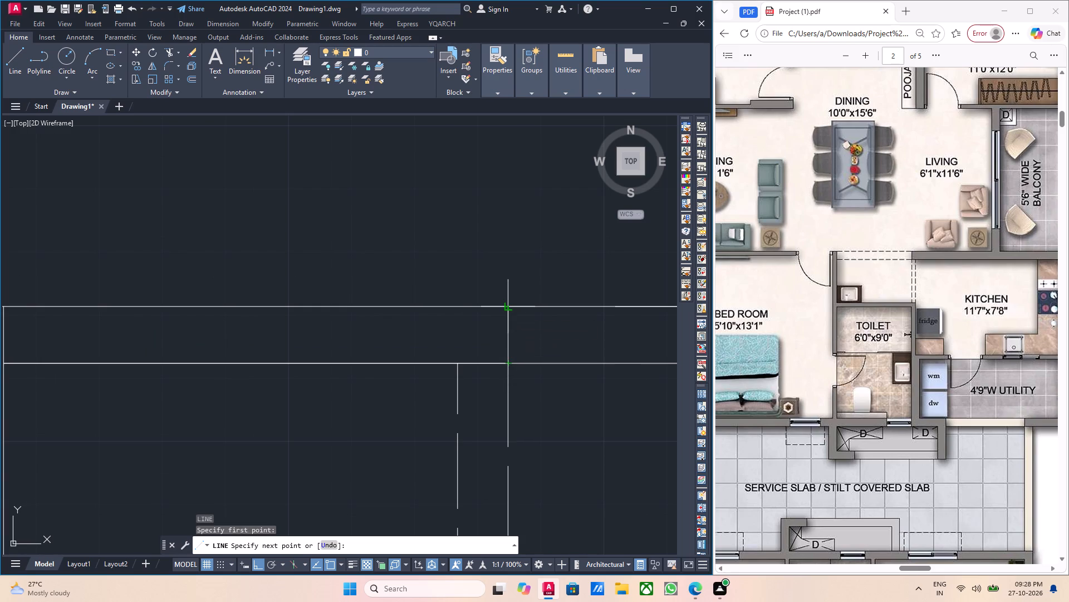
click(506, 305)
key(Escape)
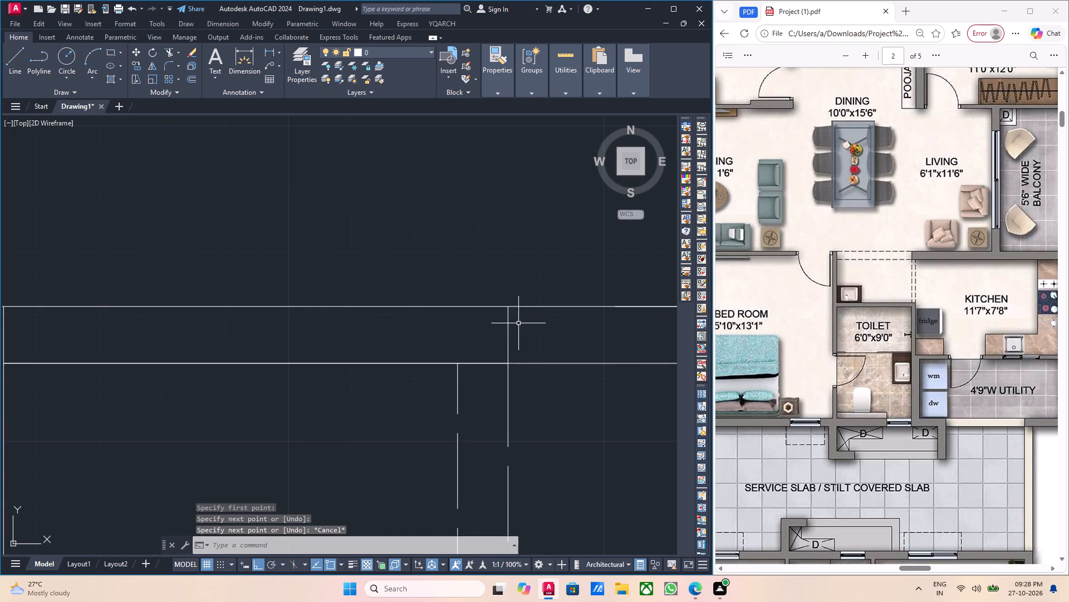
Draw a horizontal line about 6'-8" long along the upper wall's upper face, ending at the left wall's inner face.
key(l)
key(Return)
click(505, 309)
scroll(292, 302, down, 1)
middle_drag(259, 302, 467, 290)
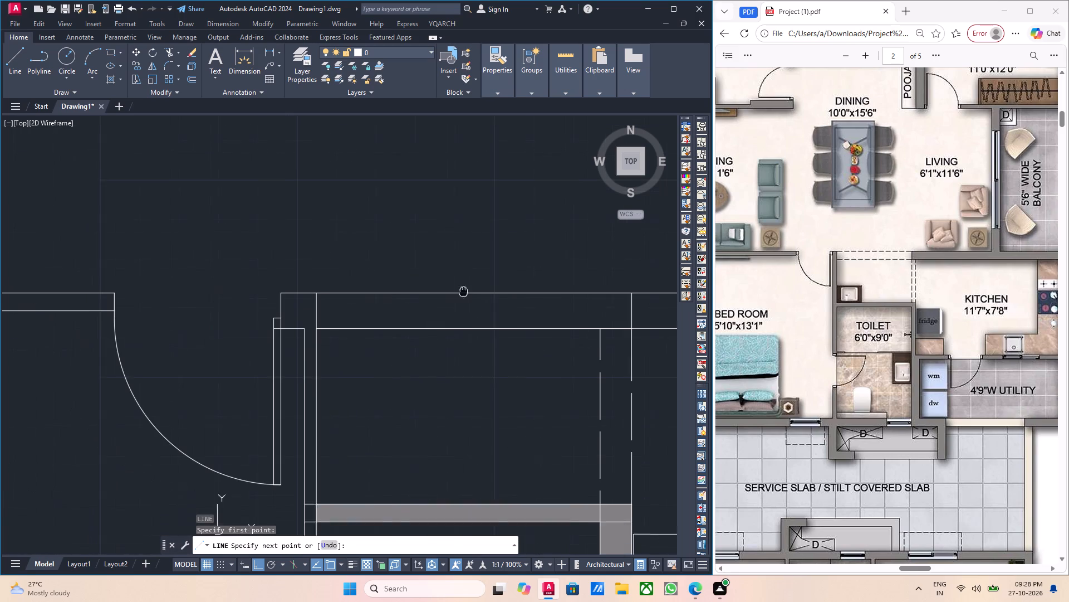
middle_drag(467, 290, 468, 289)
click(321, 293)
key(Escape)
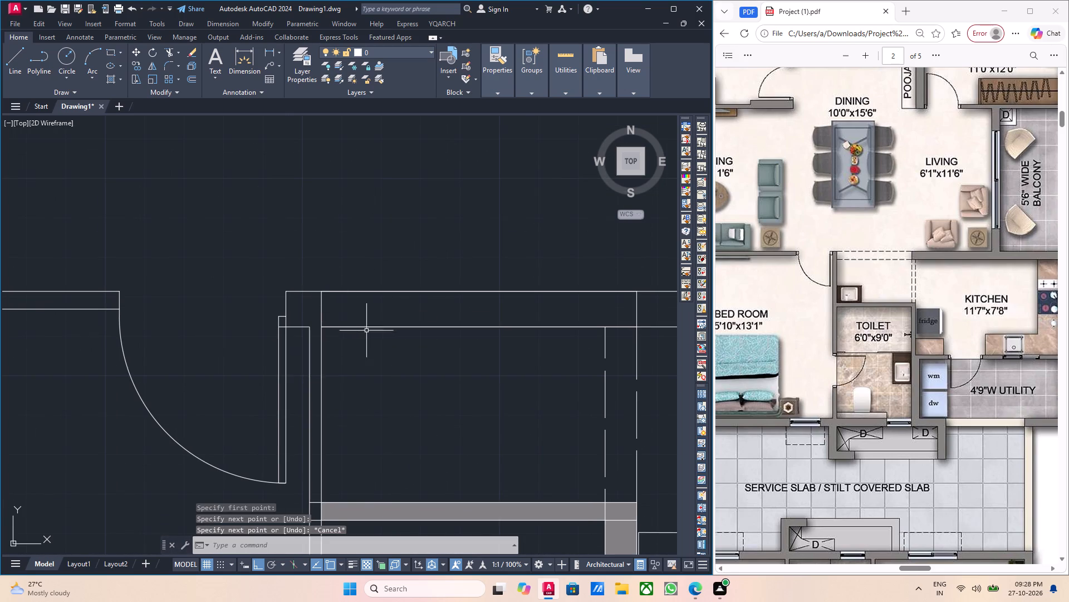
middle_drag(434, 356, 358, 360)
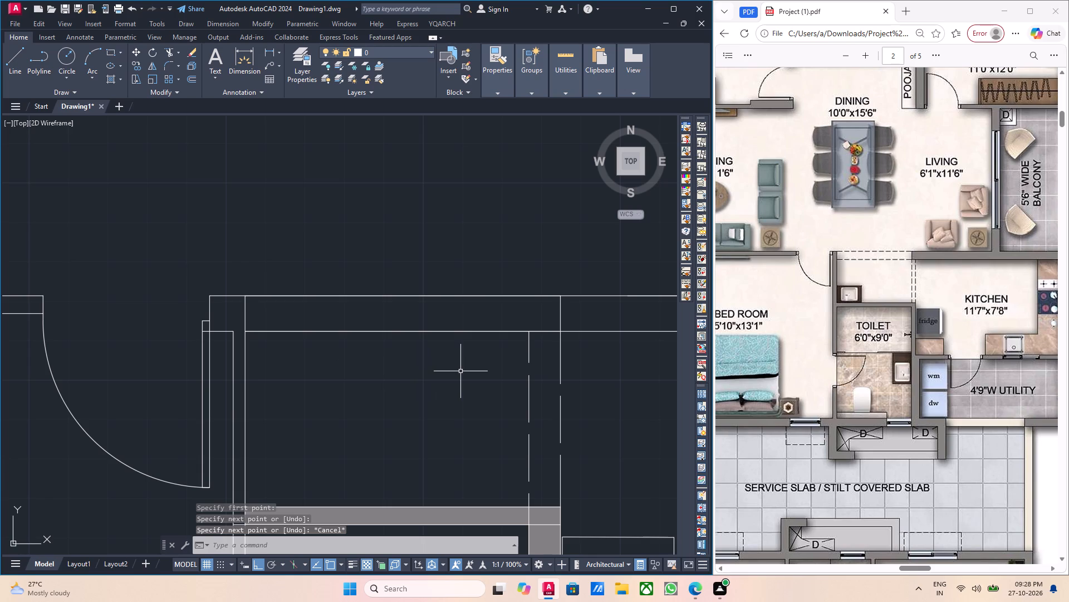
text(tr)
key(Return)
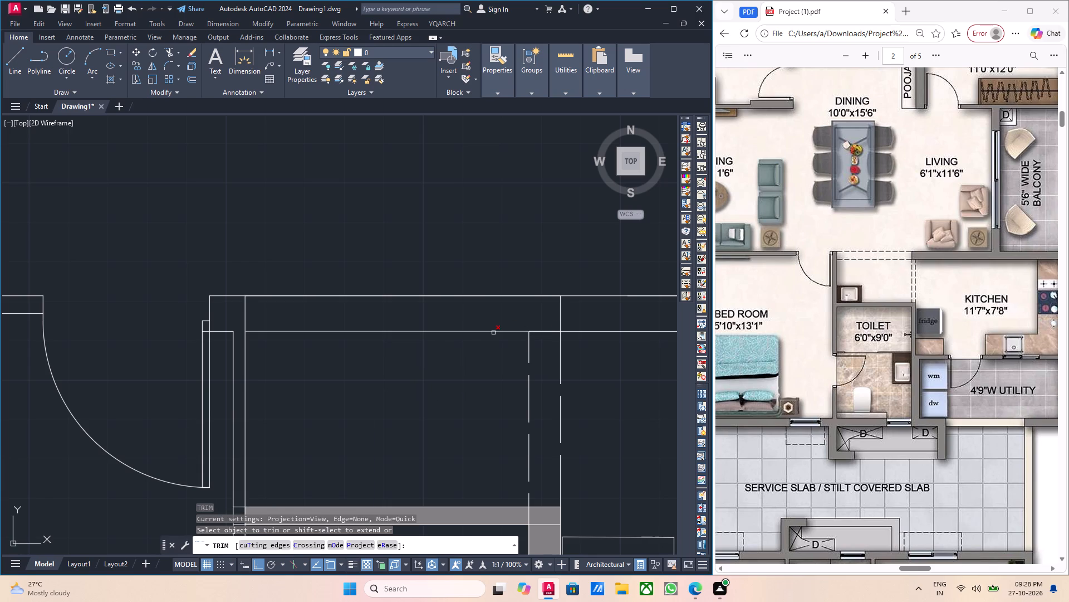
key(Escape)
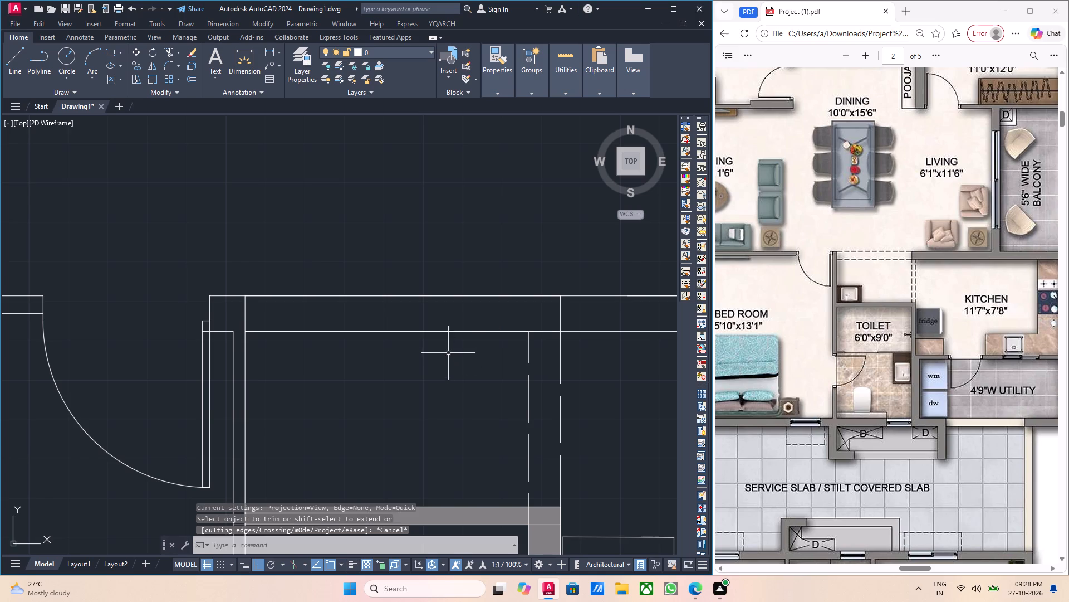
Erase the separately drawn horizontal line overlapping the upper wall's lower face above the toilet.
click(446, 333)
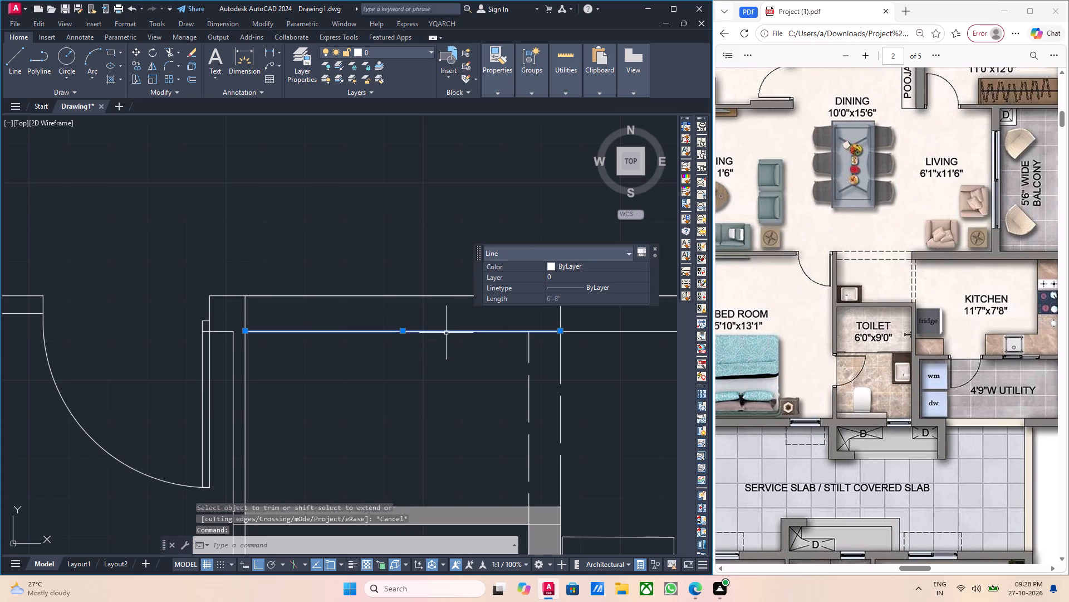
key(Escape)
click(447, 333)
key(Delete)
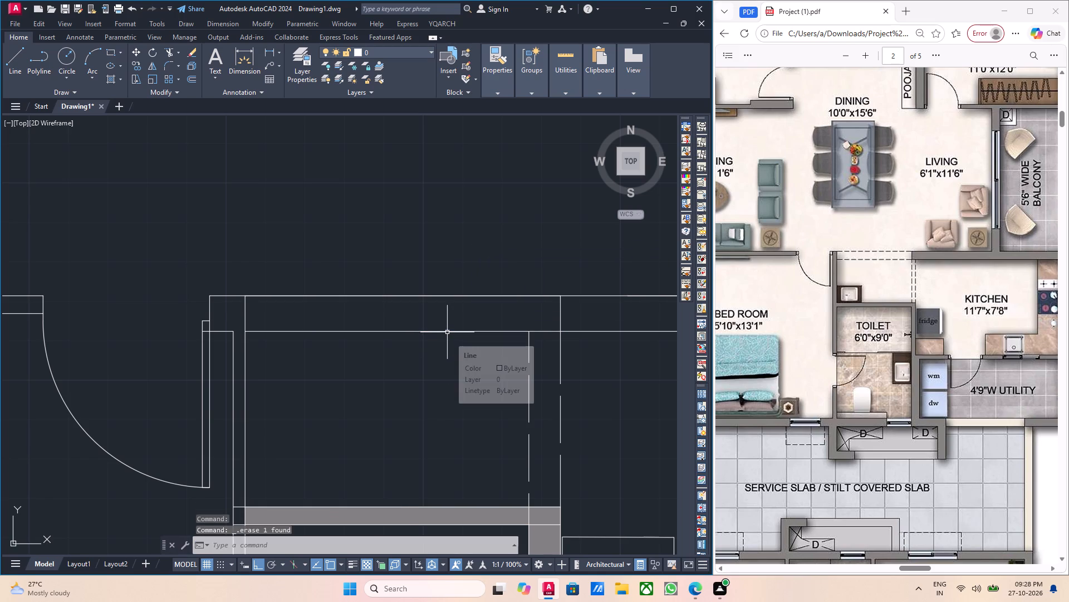
Trim the upper wall's lower-face line between the left wall's inner face and the inner dashed line.
key(r)
key(BackSpace)
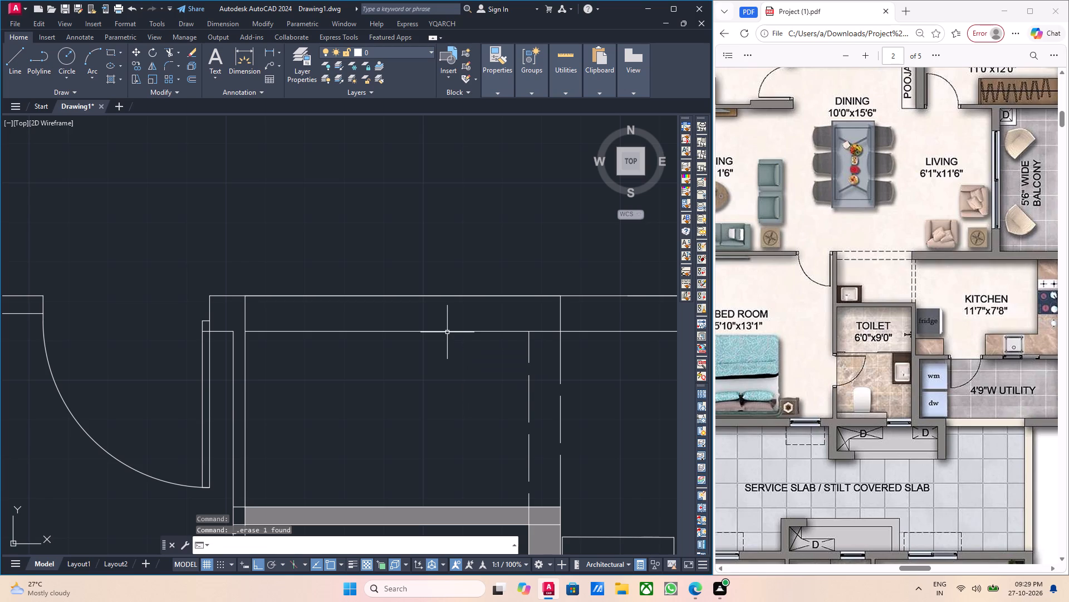
text(tr)
key(Return)
click(447, 331)
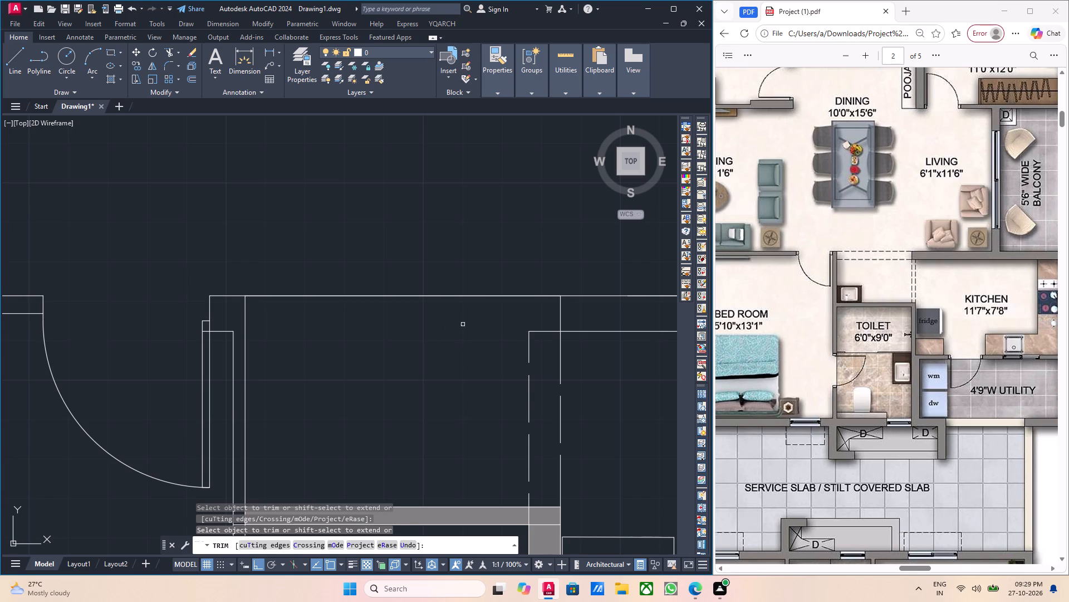
key(Escape)
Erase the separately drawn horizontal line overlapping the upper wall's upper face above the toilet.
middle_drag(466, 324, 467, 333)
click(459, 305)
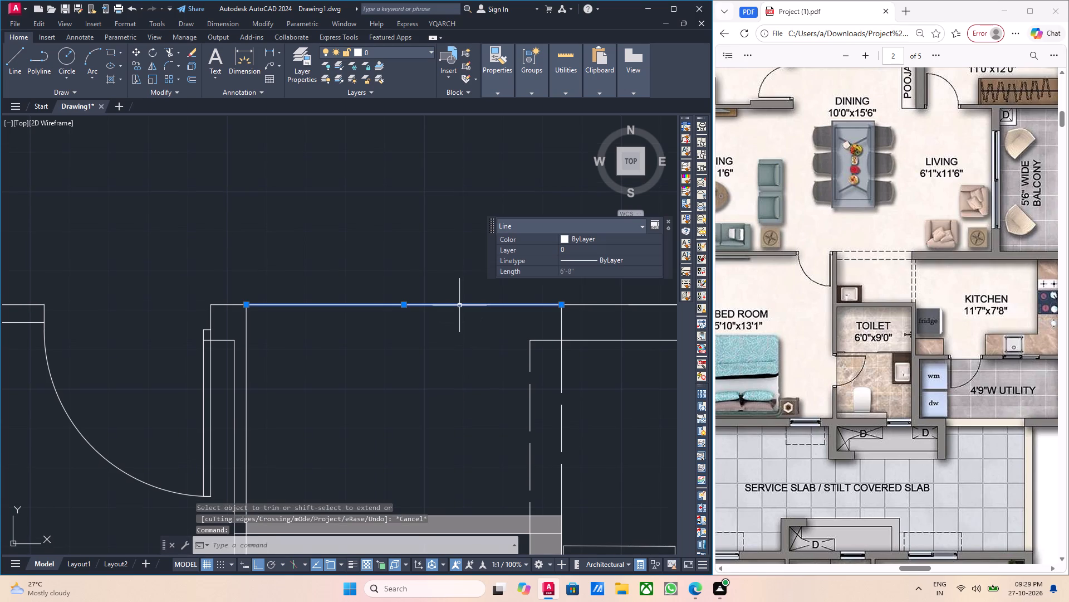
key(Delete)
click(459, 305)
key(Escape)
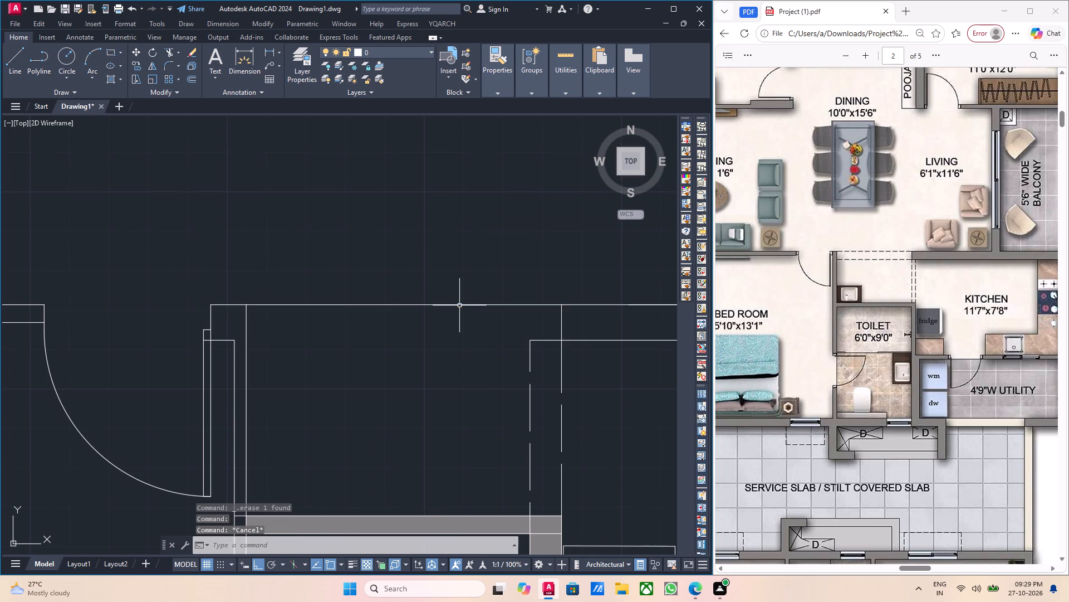
Shorten the upper-face wall line by moving its left end to the point directly above the outer dashed line.
click(340, 303)
click(332, 306)
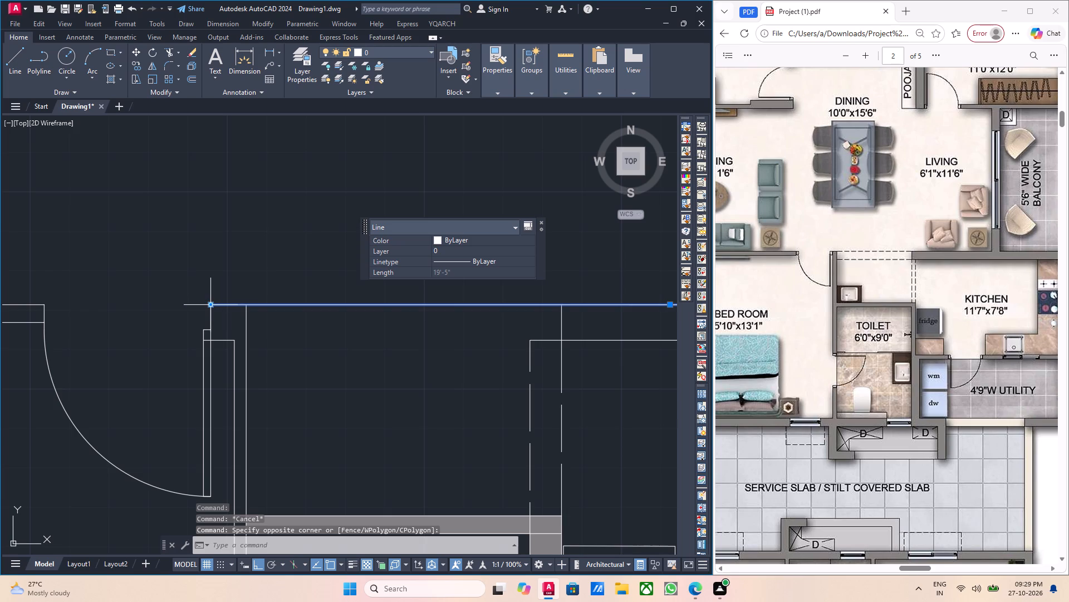
click(210, 305)
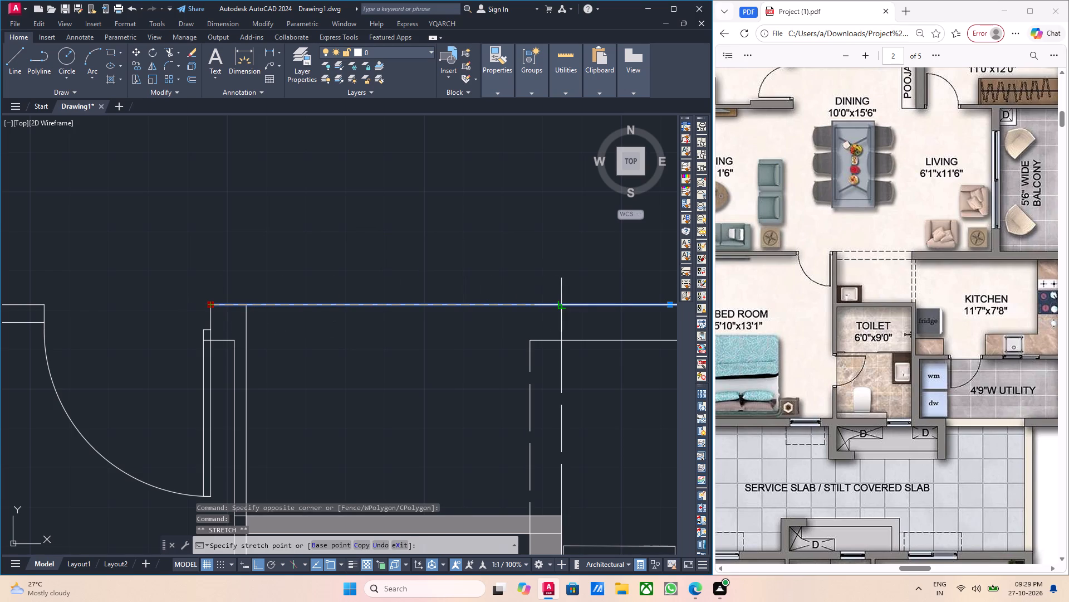
click(559, 306)
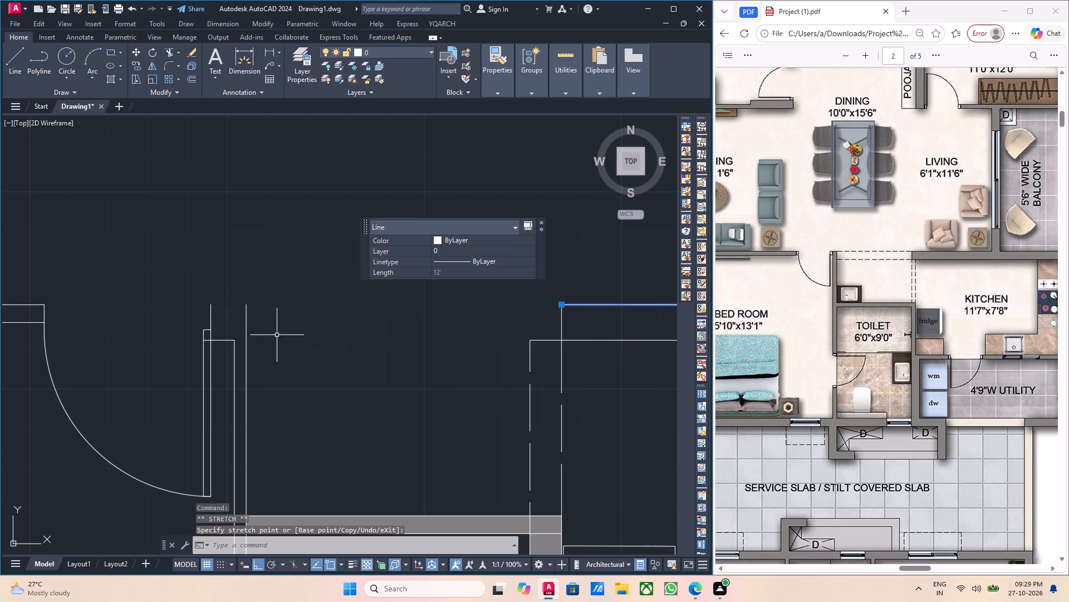
key(Escape)
Draw a short horizontal line closing the top of the left wall beside the bedroom door.
scroll(244, 319, up, 1)
key(l)
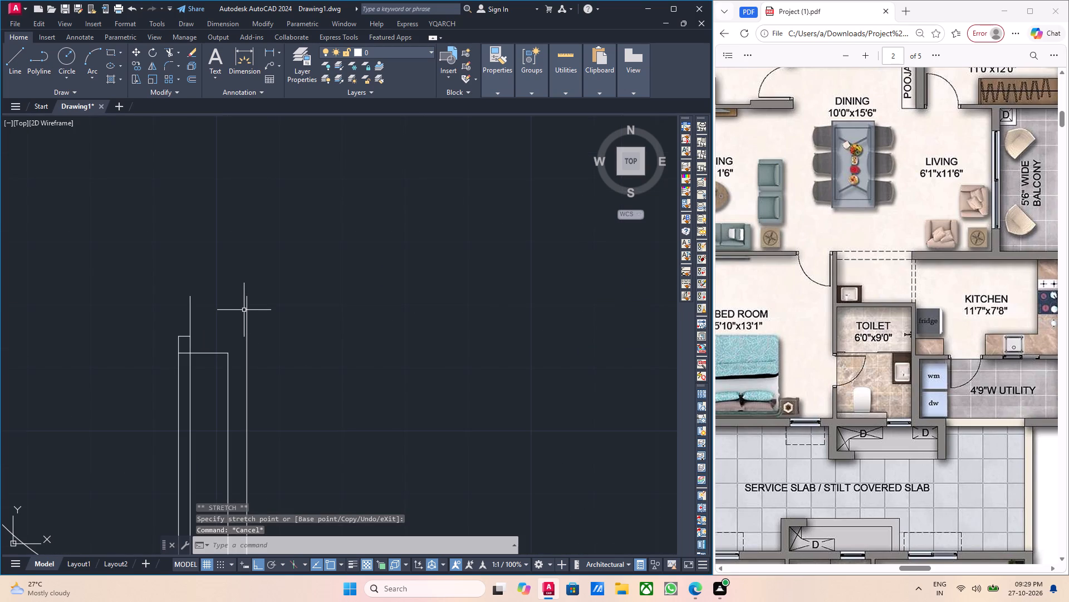
key(Return)
click(246, 299)
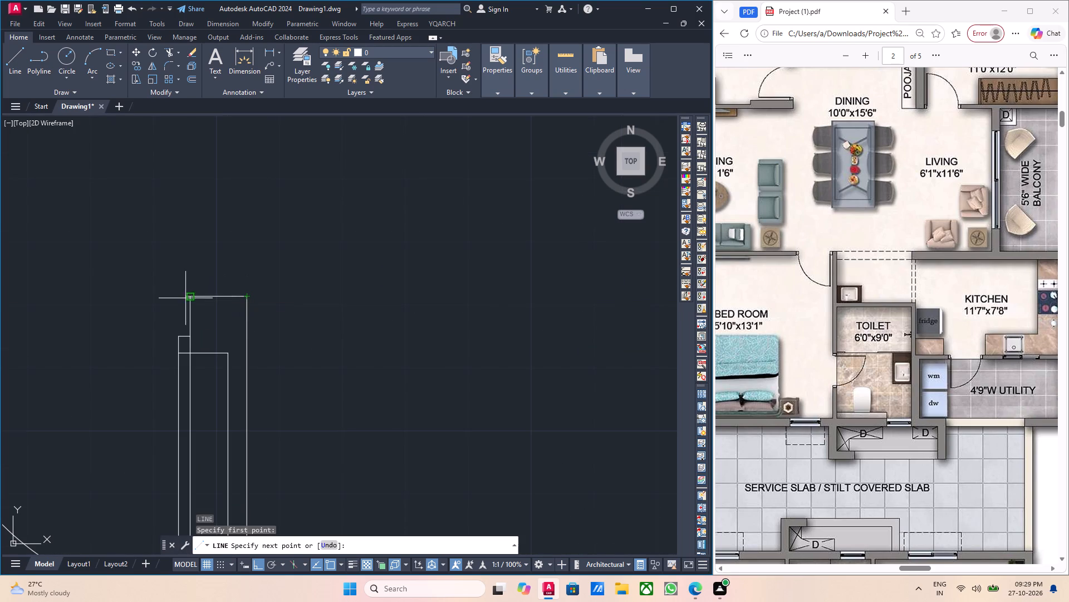
click(192, 298)
key(Escape)
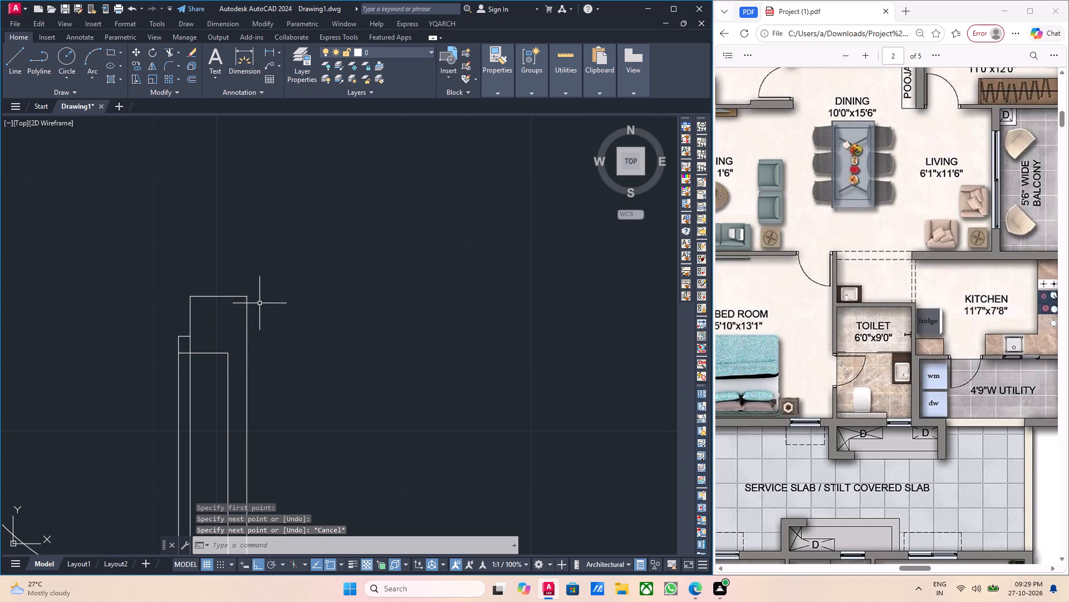
Draw a horizontal line from the left wall's top inner corner to the shortened upper-face wall line's end.
key(space)
click(247, 300)
scroll(355, 300, down, 2)
middle_drag(399, 312, 331, 313)
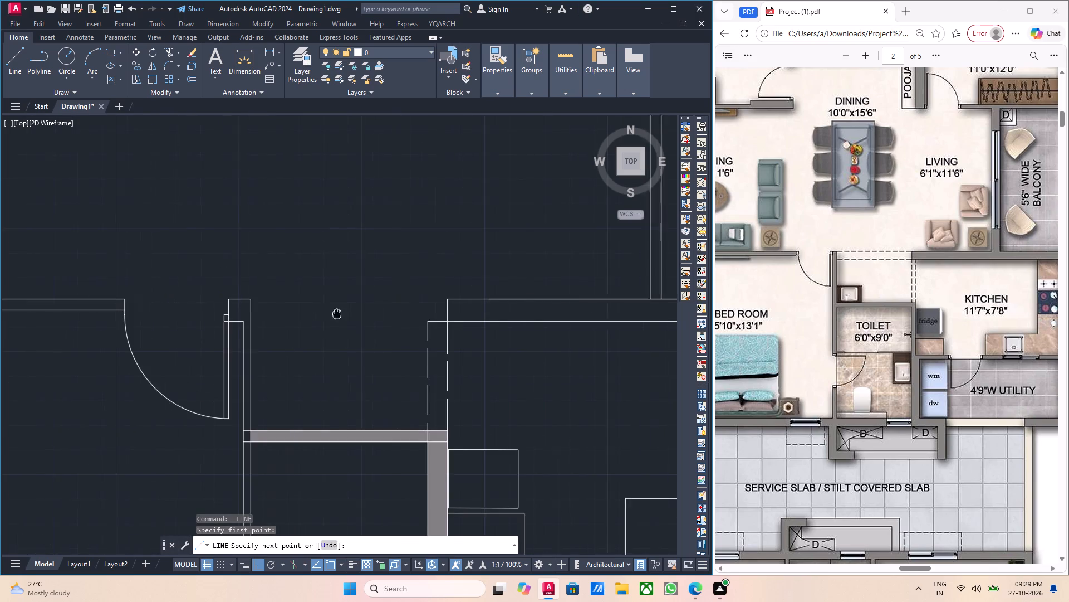
middle_drag(331, 313, 317, 314)
scroll(415, 305, up, 2)
click(445, 297)
key(Escape)
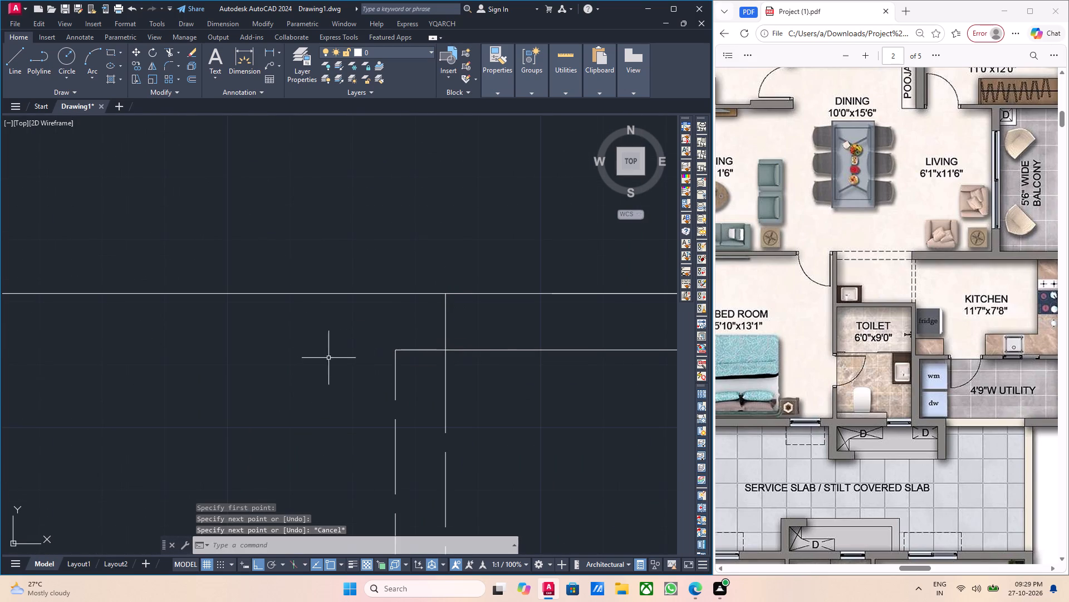
Draw a horizontal line from the inner dashed line's top to the left wall's inner face.
middle_drag(320, 357, 482, 351)
key(l)
key(Return)
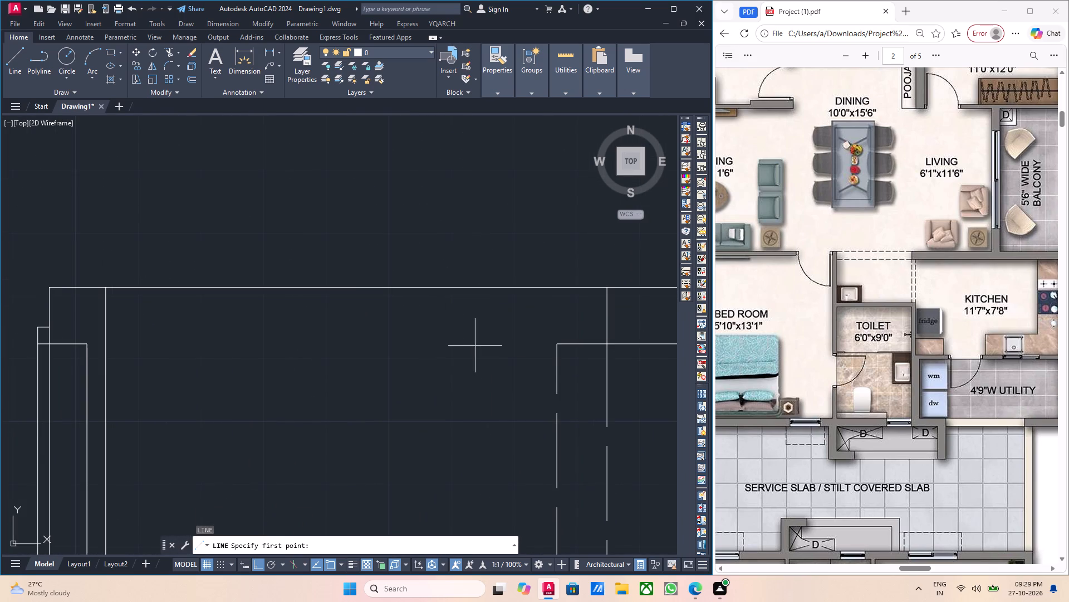
click(557, 346)
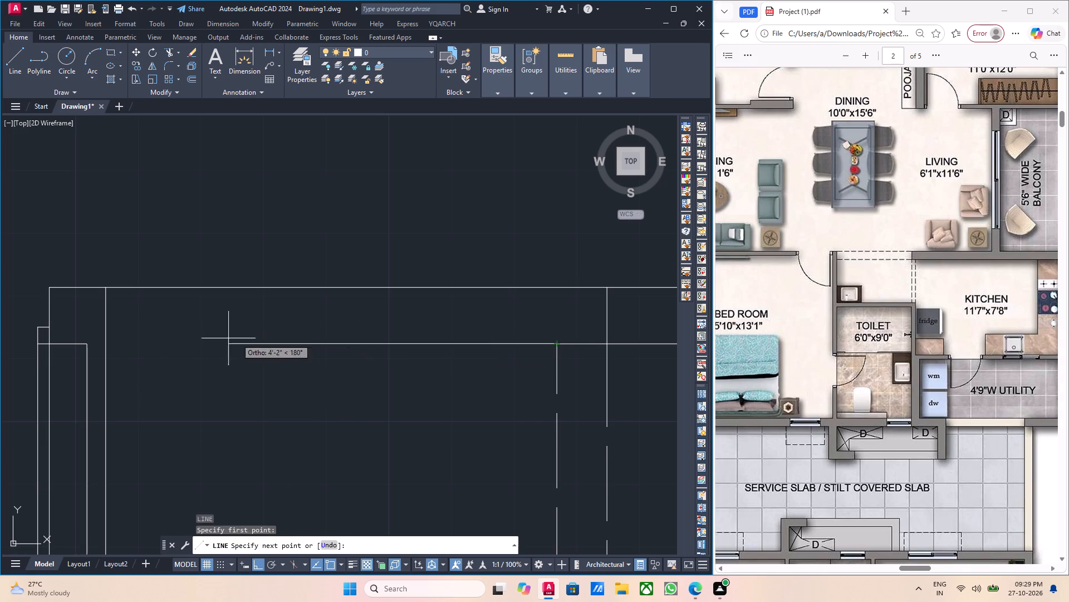
click(109, 345)
key(Escape)
Match the two horizontal lines spanning the opening above the toilet to the inner vertical dashed line's properties.
middle_drag(352, 356, 365, 382)
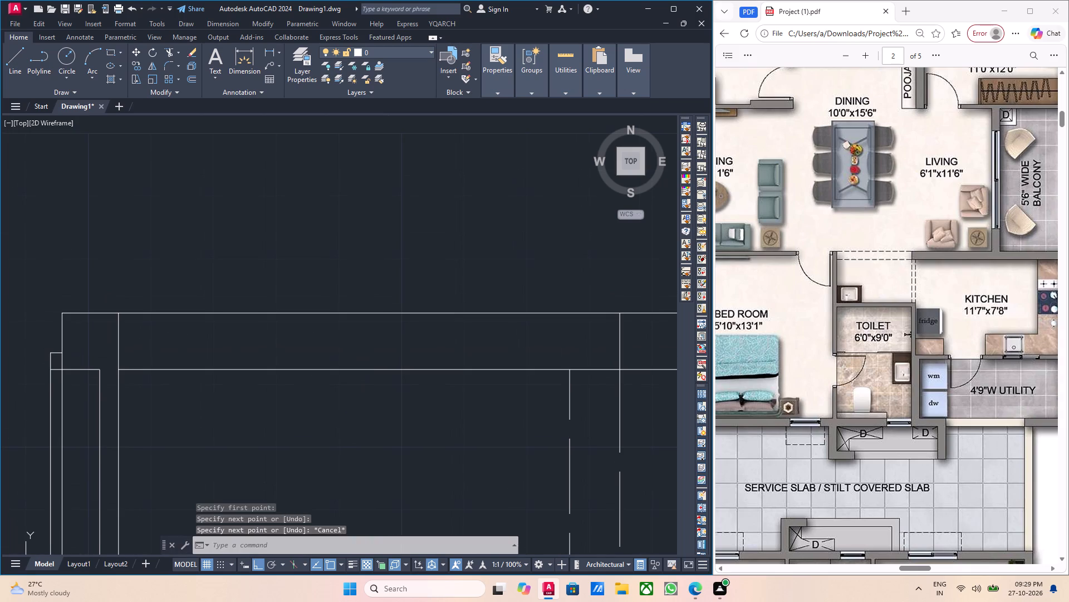
text(ma)
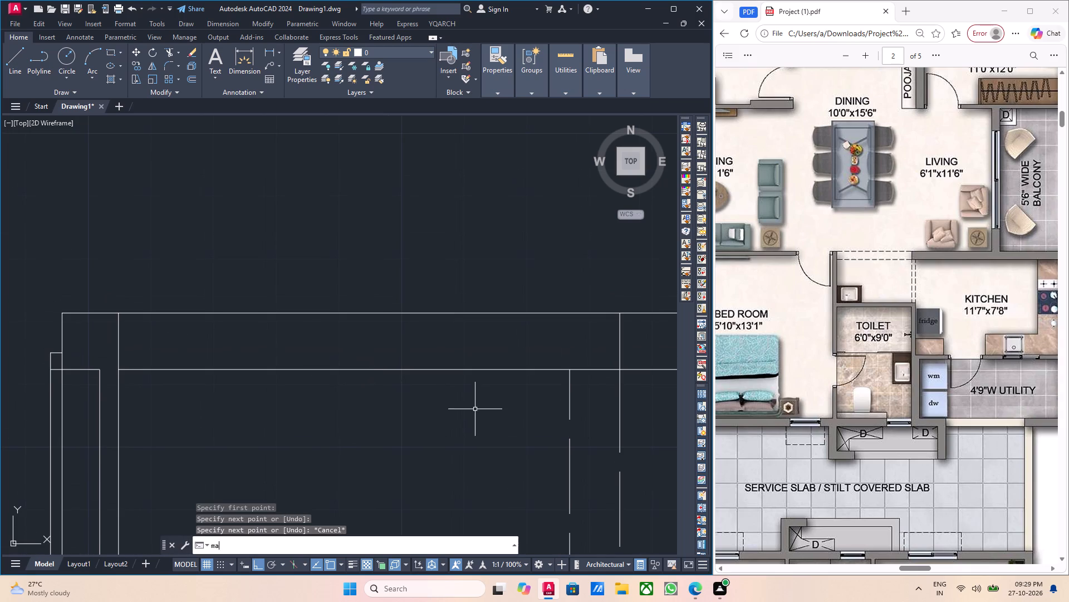
key(Return)
click(570, 396)
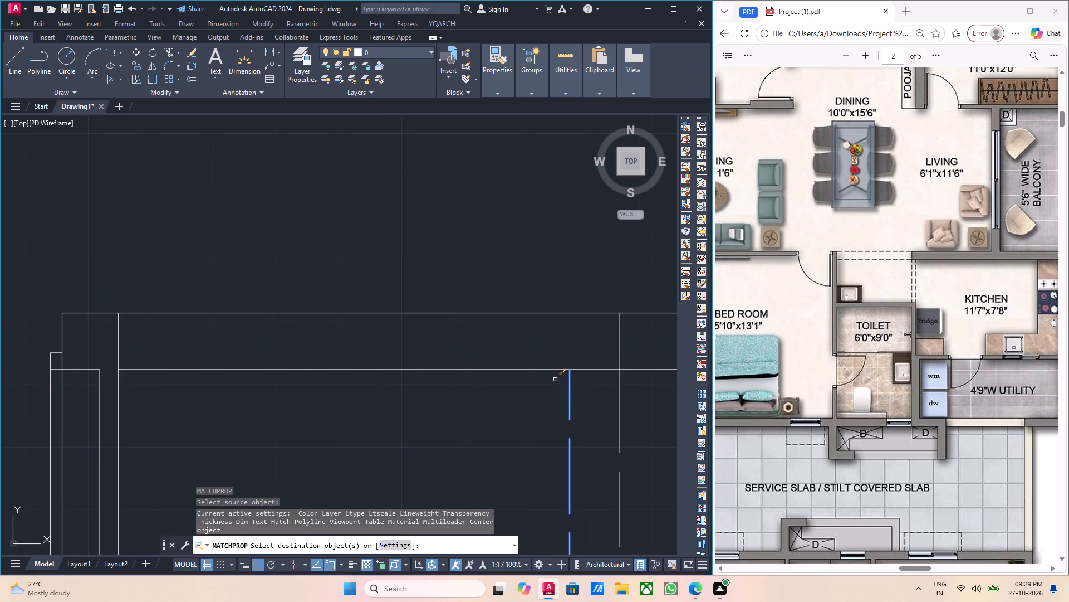
click(542, 371)
click(486, 310)
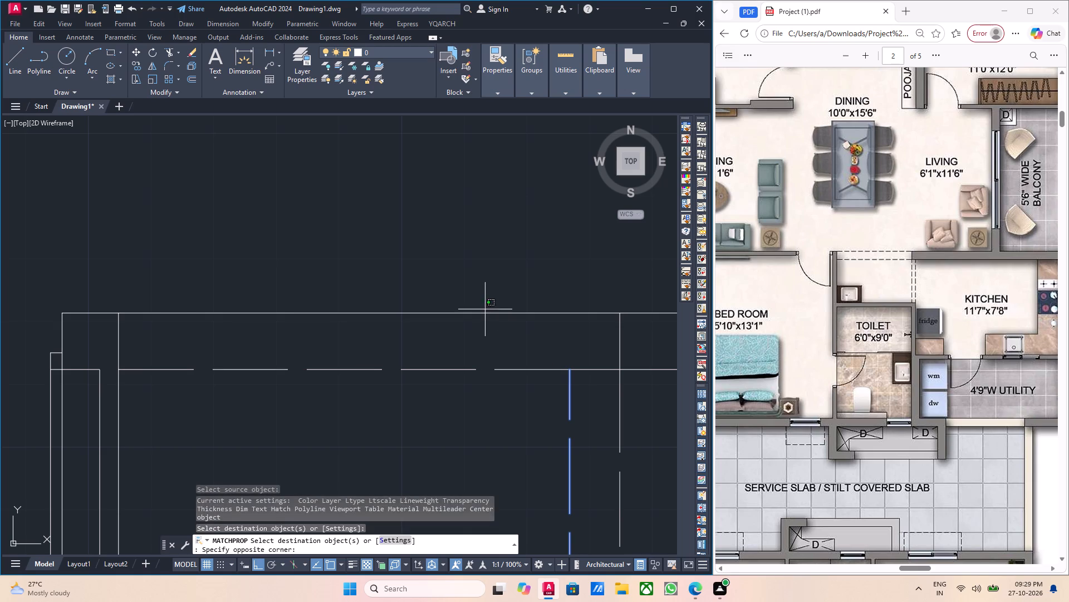
click(466, 314)
scroll(467, 319, down, 2)
key(Escape)
Shorten the kitchen-side lower-face wall line by moving its left end to the outer dashed line's top.
scroll(467, 321, down, 1)
middle_drag(483, 362, 467, 356)
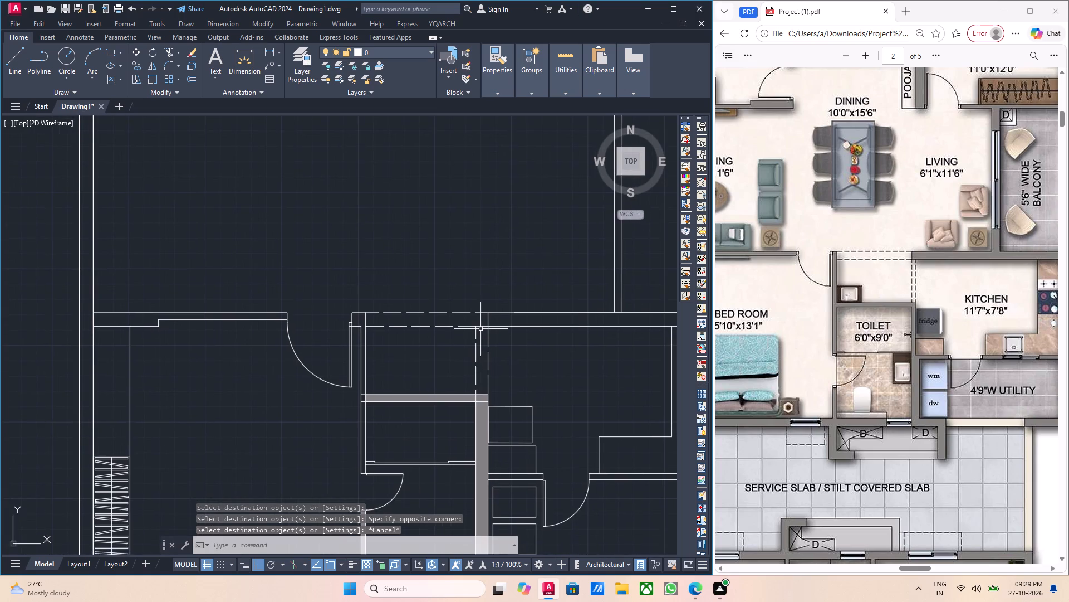
middle_drag(481, 328, 447, 332)
scroll(456, 328, up, 3)
click(429, 340)
click(426, 335)
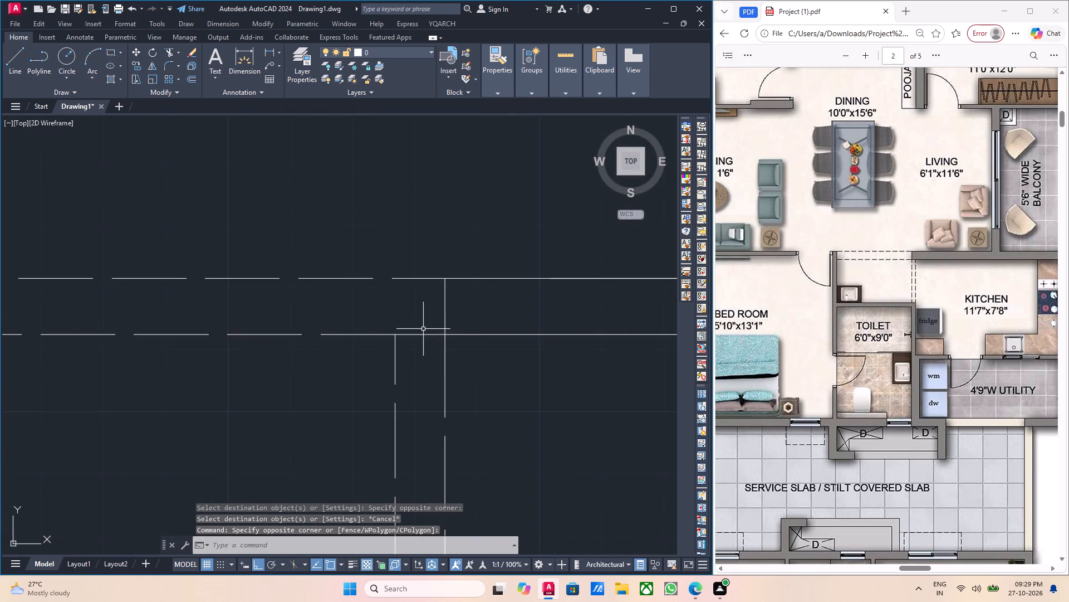
click(424, 334)
click(396, 334)
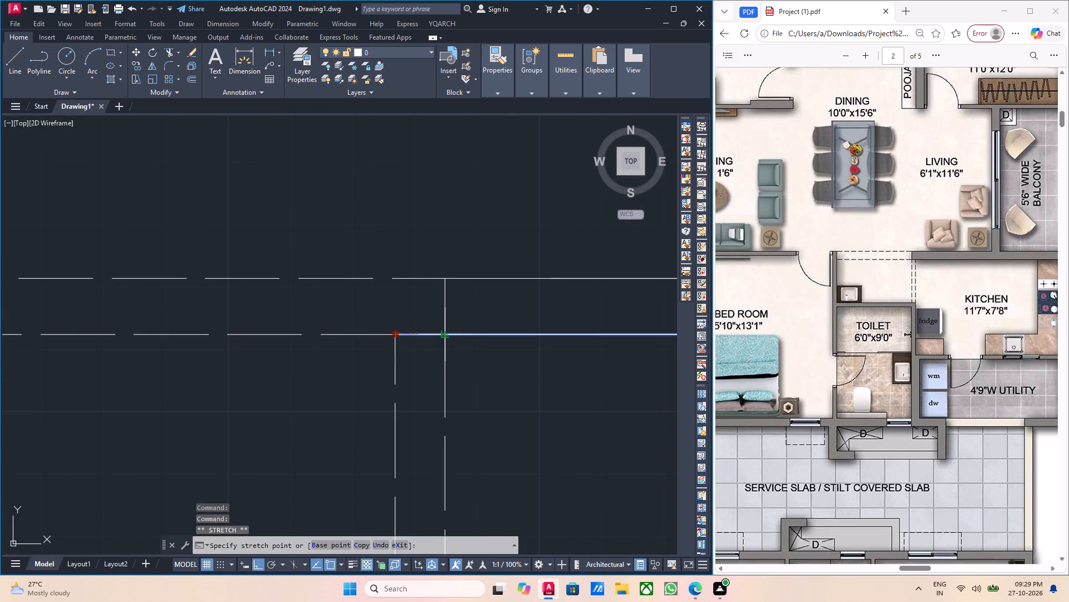
click(444, 336)
key(Escape)
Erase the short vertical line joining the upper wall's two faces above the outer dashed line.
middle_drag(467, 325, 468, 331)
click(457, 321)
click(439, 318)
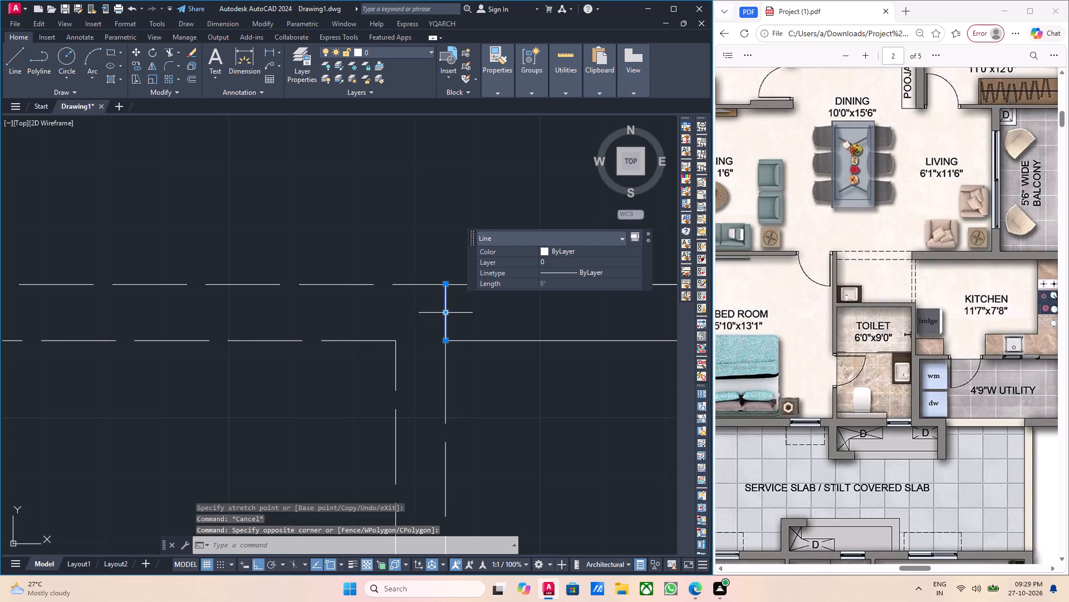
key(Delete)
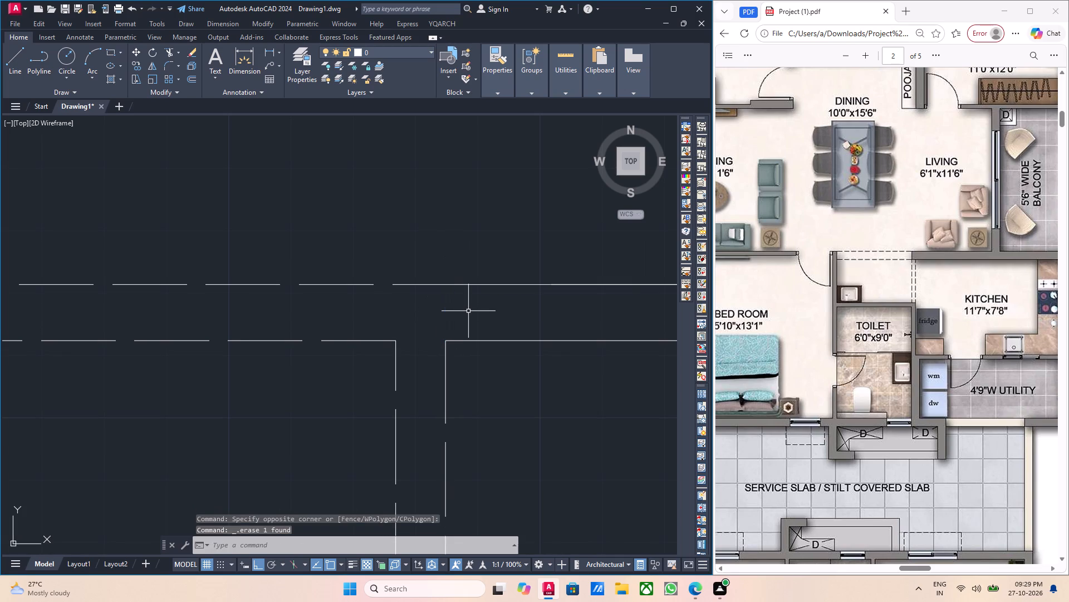
Draw a vertical line closing the kitchen wall's end, from the outer dashed line's top to the wall's upper face.
scroll(468, 311, down, 3)
middle_drag(508, 352, 493, 359)
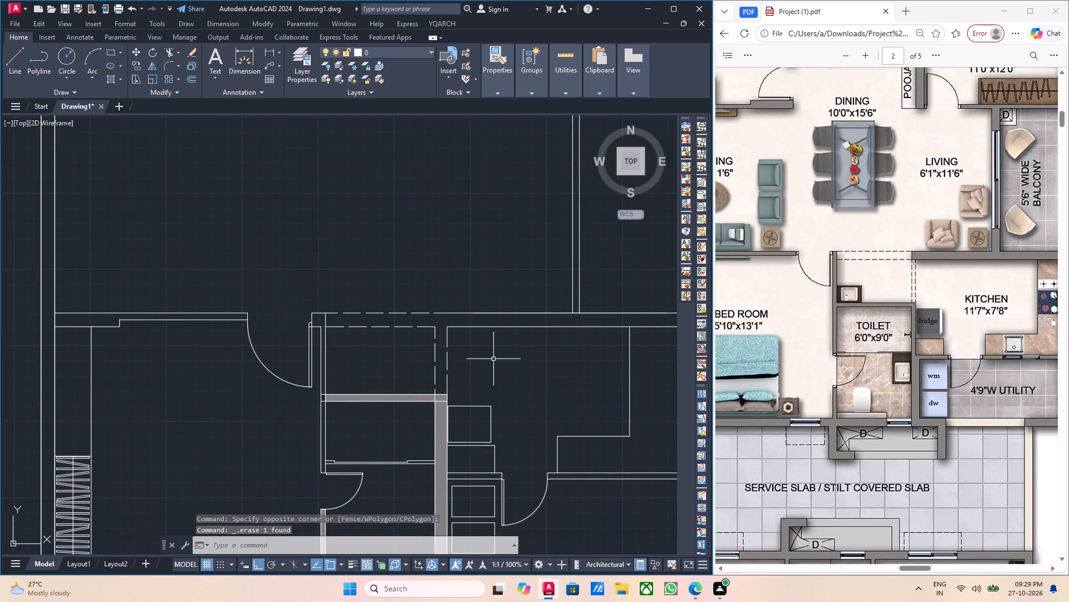
middle_drag(442, 325, 450, 337)
scroll(459, 337, up, 1)
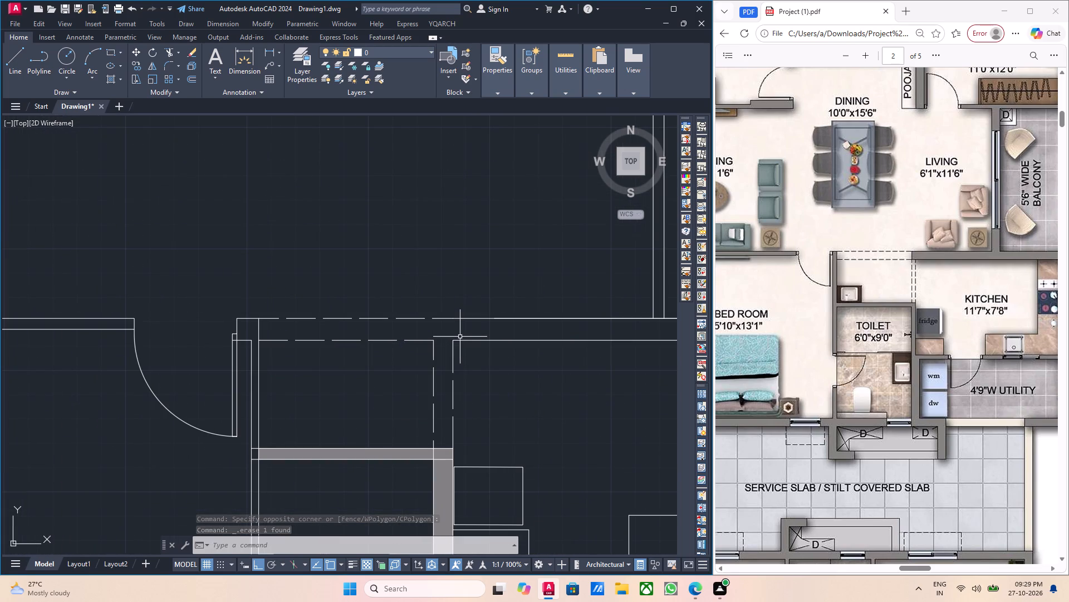
key(l)
key(Return)
scroll(460, 337, up, 2)
click(443, 349)
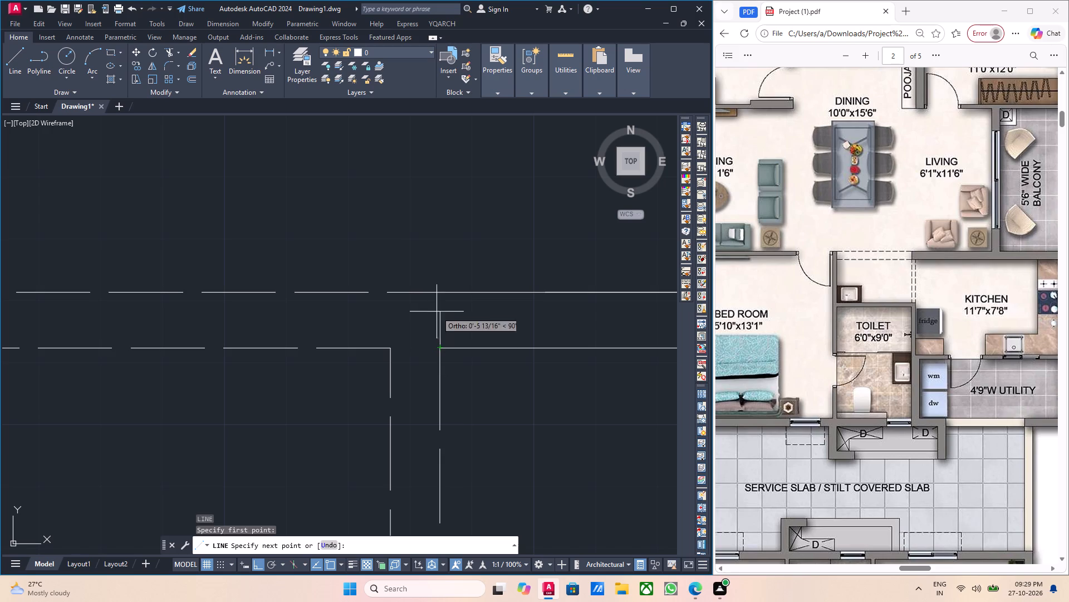
click(438, 294)
scroll(449, 311, down, 2)
key(Escape)
Hatch the inside of the wall along the kitchen's upper side, including its short return at the outer wall.
scroll(474, 323, down, 2)
middle_drag(533, 341, 486, 348)
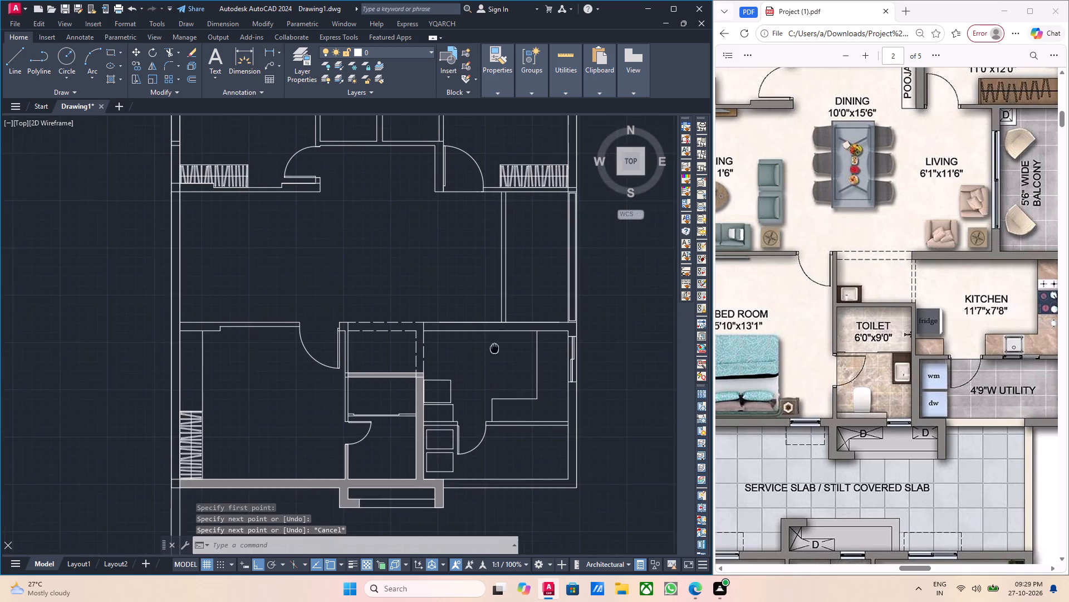
middle_drag(486, 348, 460, 352)
scroll(403, 386, up, 2)
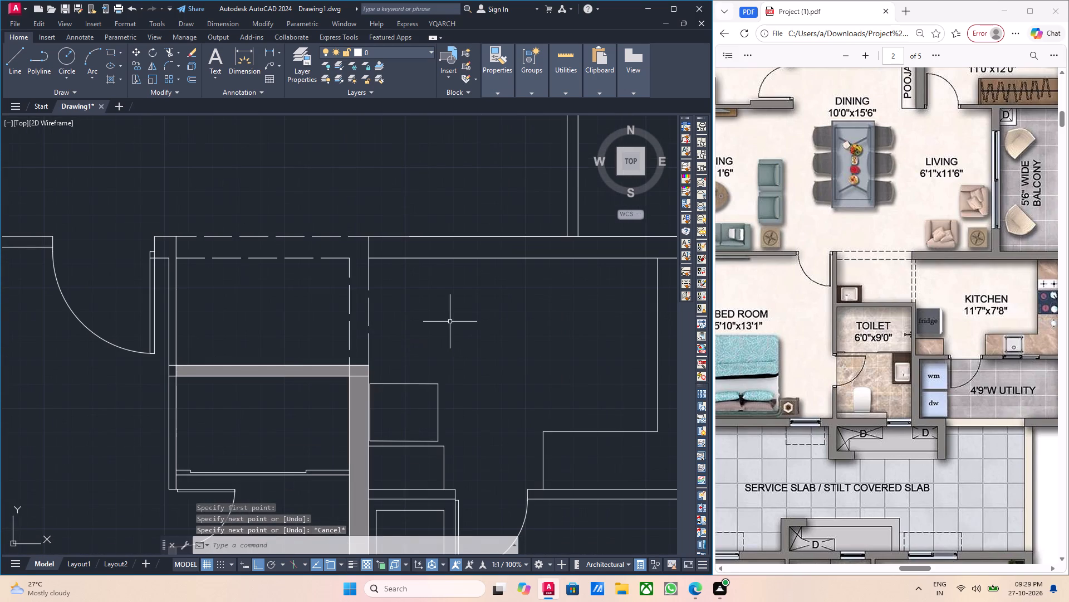
key(h)
key(Return)
scroll(445, 253, down, 1)
middle_drag(482, 283, 419, 333)
click(421, 299)
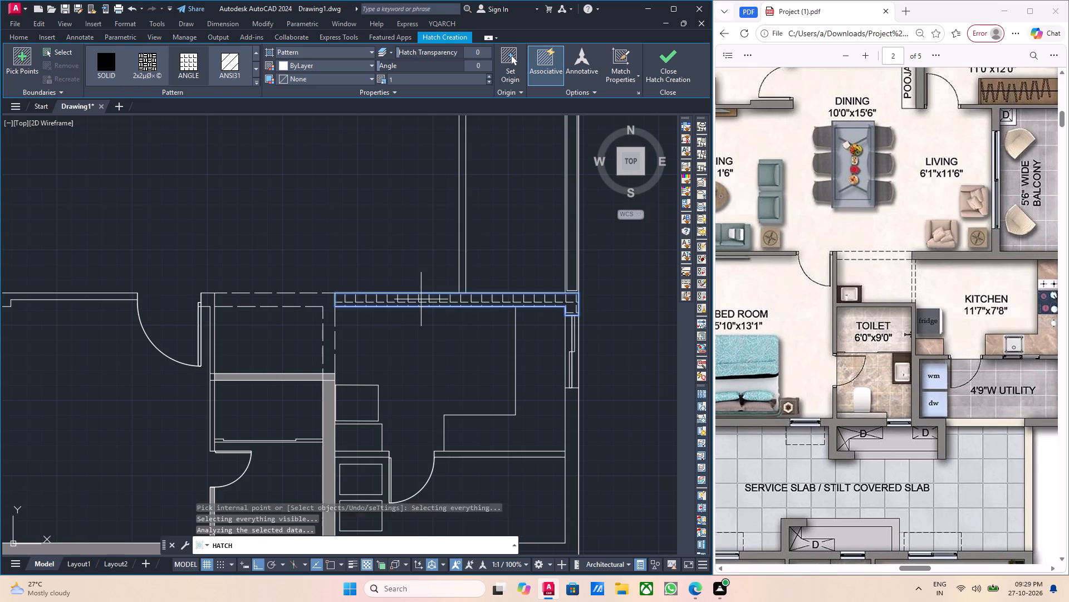
key(Escape)
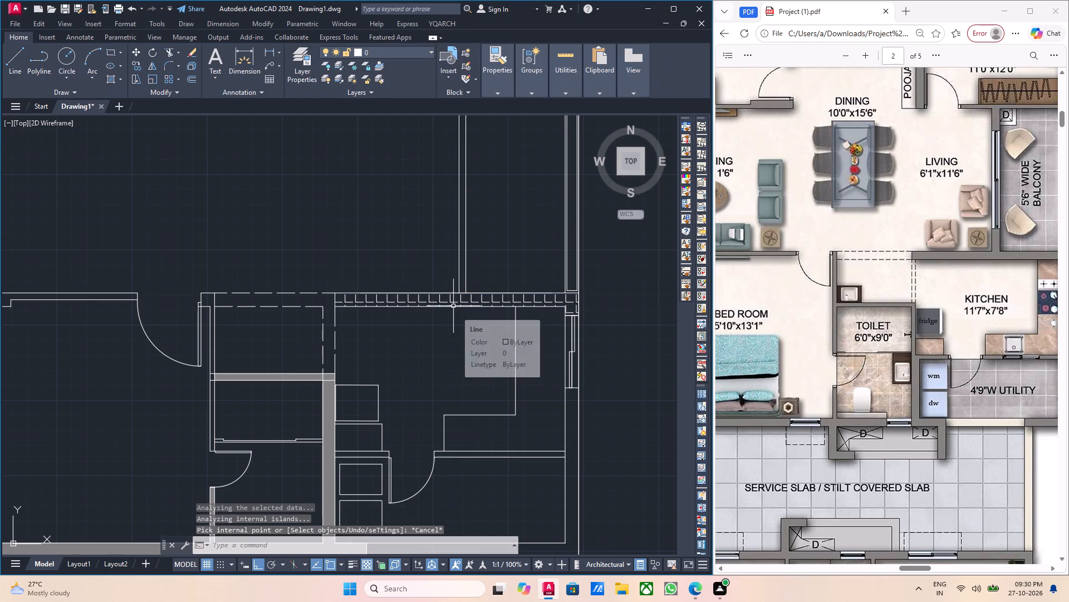
Match the new kitchen wall hatch to the solid grey hatch of the toilet–kitchen wall.
text(ma)
key(Return)
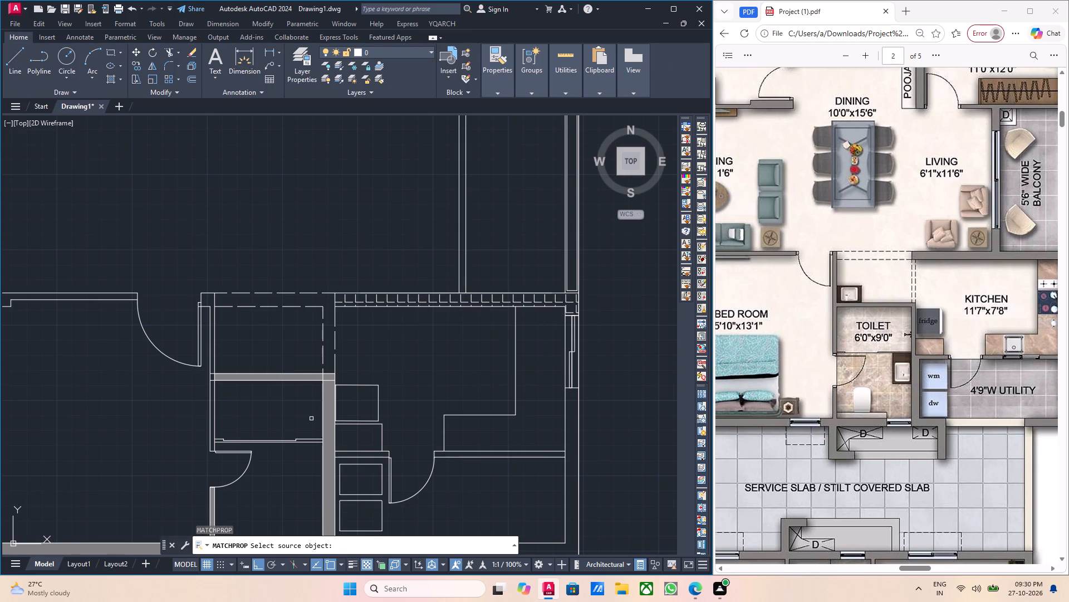
click(327, 411)
click(385, 302)
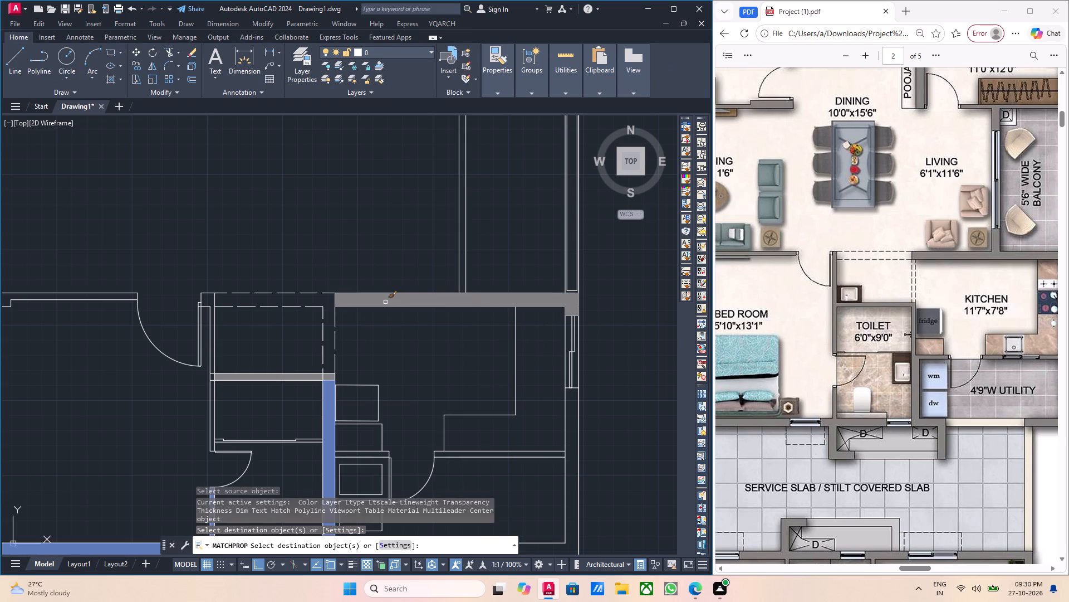
key(Escape)
Copy the lower grey wall hatch and the duct outline below the toilet to the matching toilet wall corner in the flat to the left.
middle_drag(534, 350, 460, 364)
middle_drag(468, 361, 407, 392)
scroll(408, 395, down, 1)
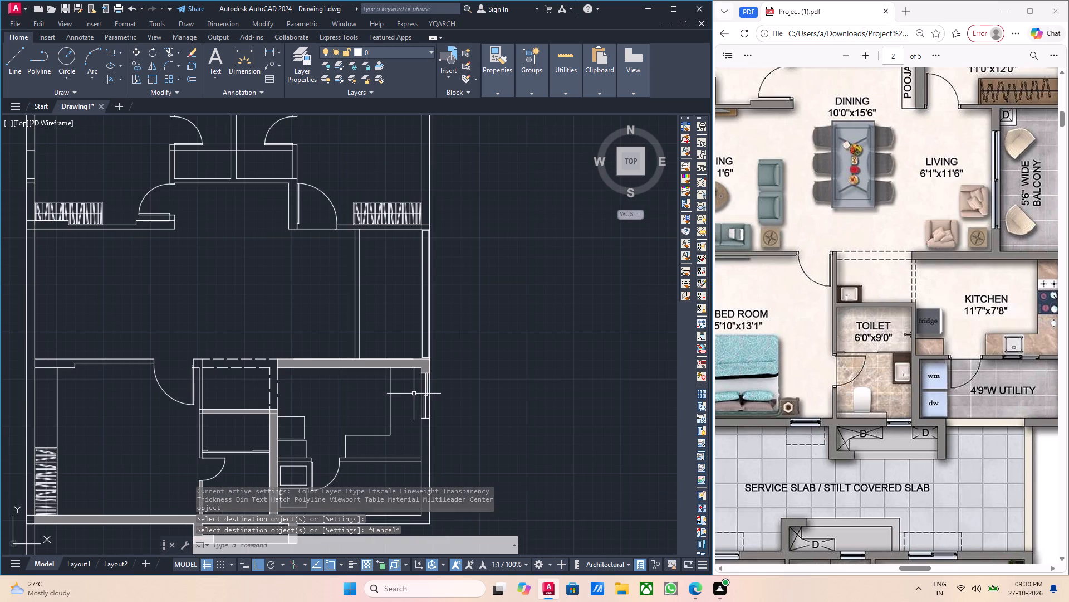
scroll(492, 352, down, 1)
ctrl+scroll(547, 338, down, 1)
scroll(499, 341, up, 2)
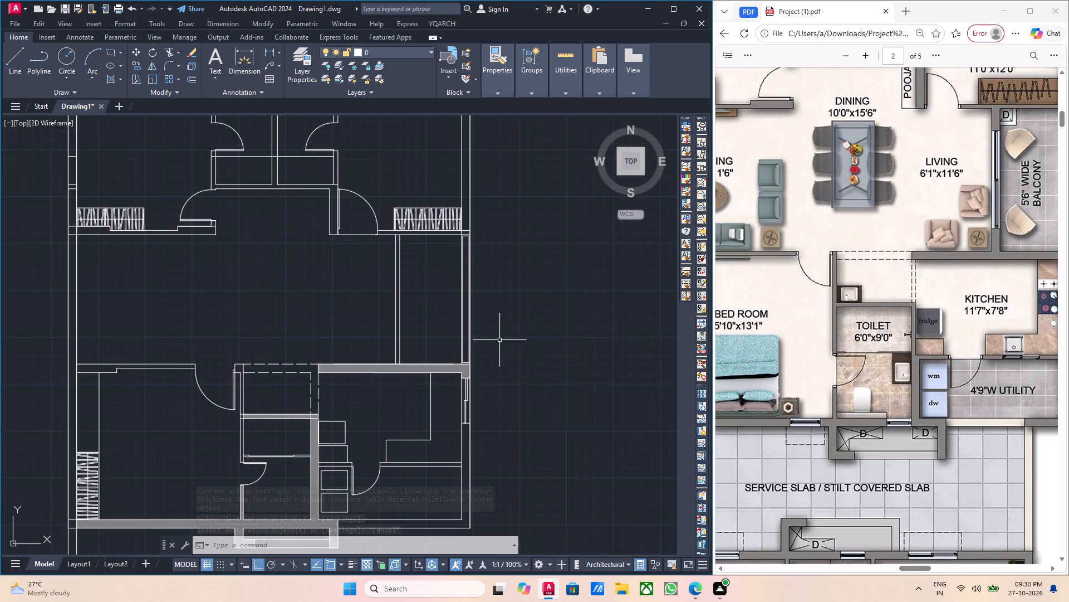
ctrl+scroll(489, 338, up, 1)
middle_drag(483, 364, 571, 322)
scroll(539, 334, down, 1)
middle_drag(518, 412, 522, 305)
scroll(334, 395, up, 2)
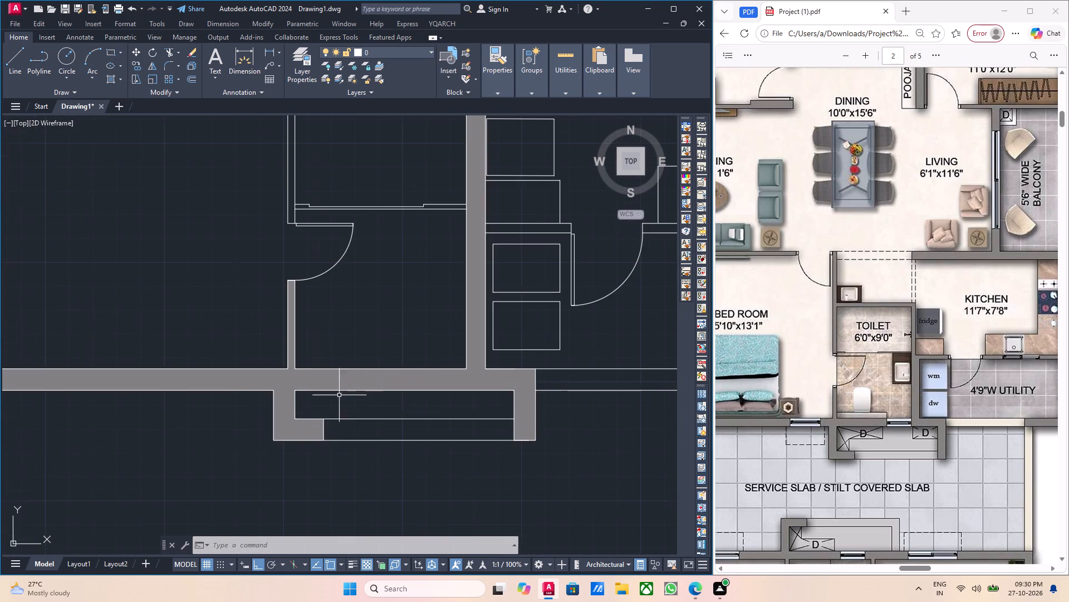
scroll(381, 417, up, 1)
middle_drag(381, 417, 357, 405)
scroll(317, 398, down, 2)
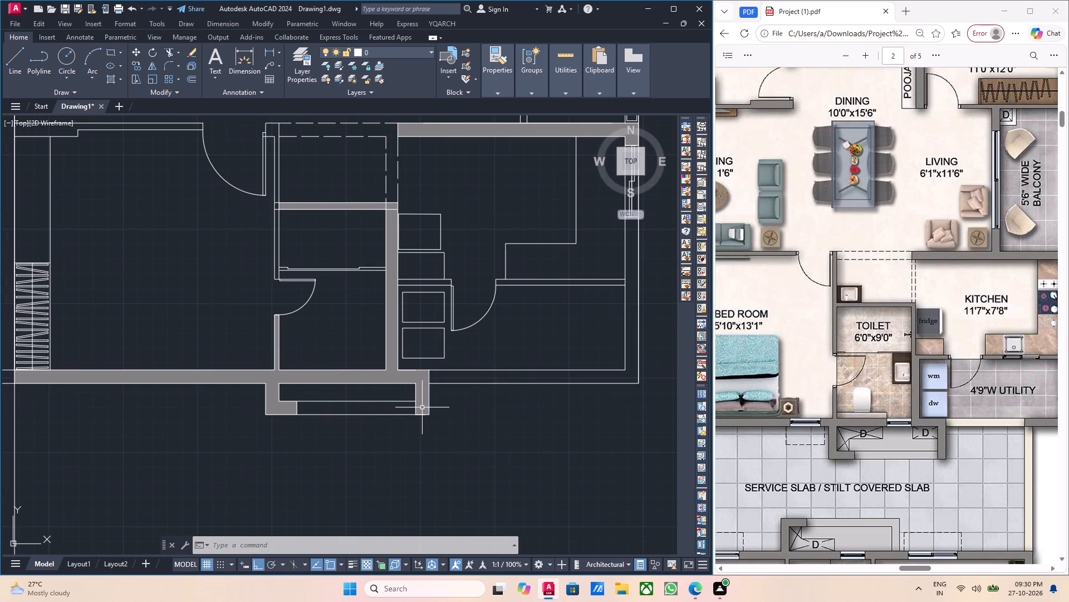
click(422, 406)
scroll(419, 405, down, 2)
scroll(251, 395, up, 1)
middle_drag(364, 403, 387, 400)
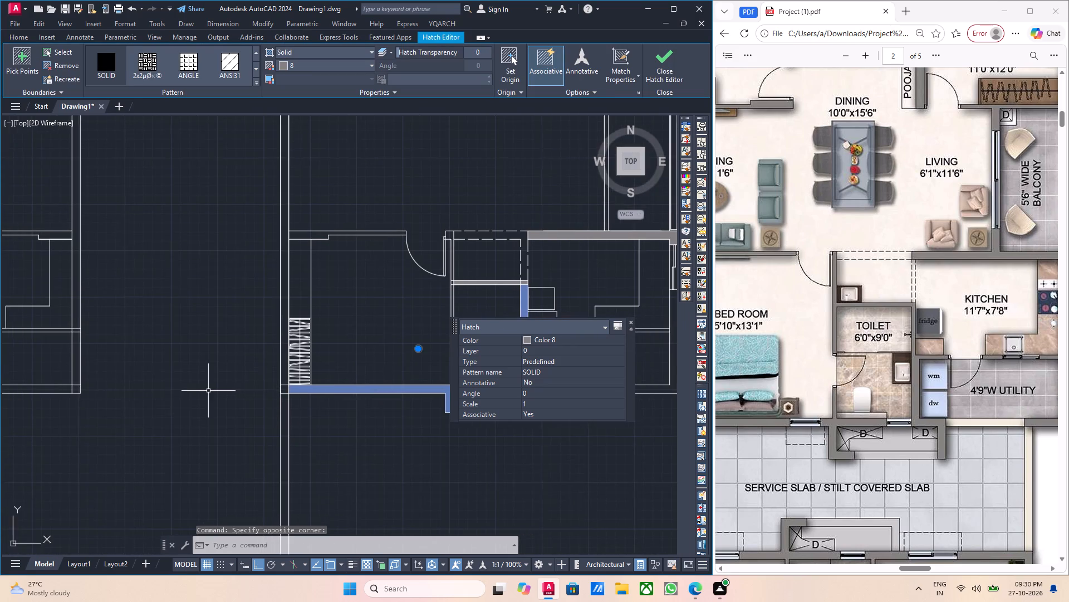
scroll(205, 391, down, 2)
scroll(296, 393, up, 6)
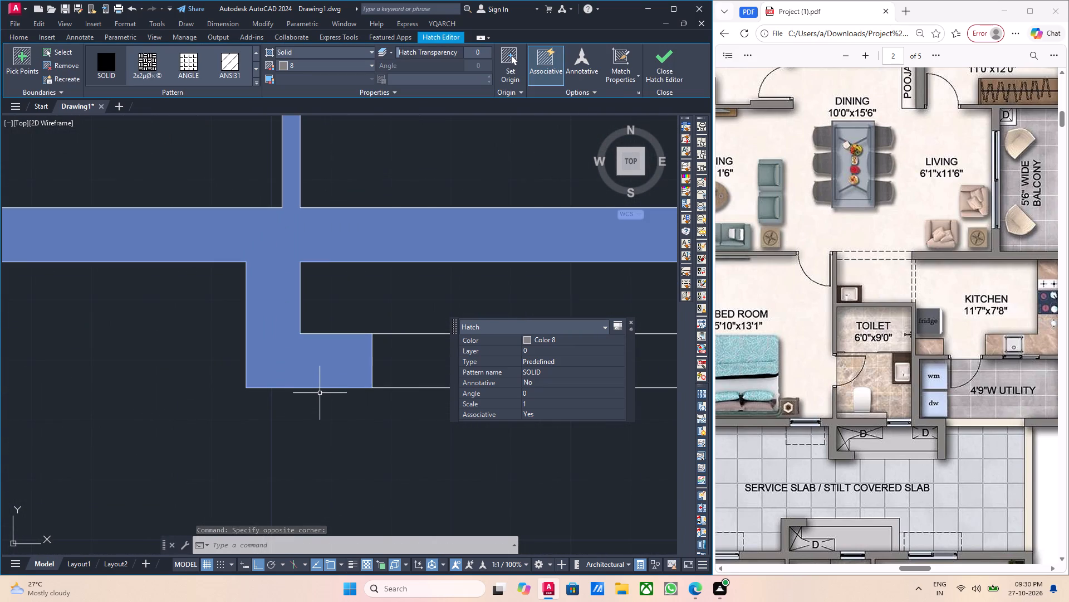
click(321, 389)
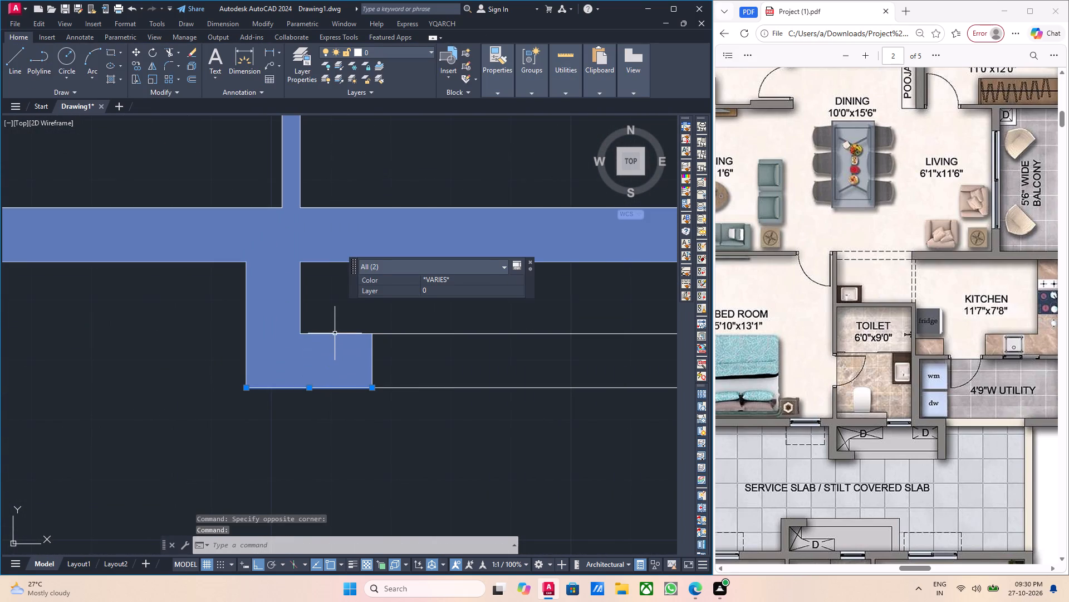
click(335, 333)
click(300, 308)
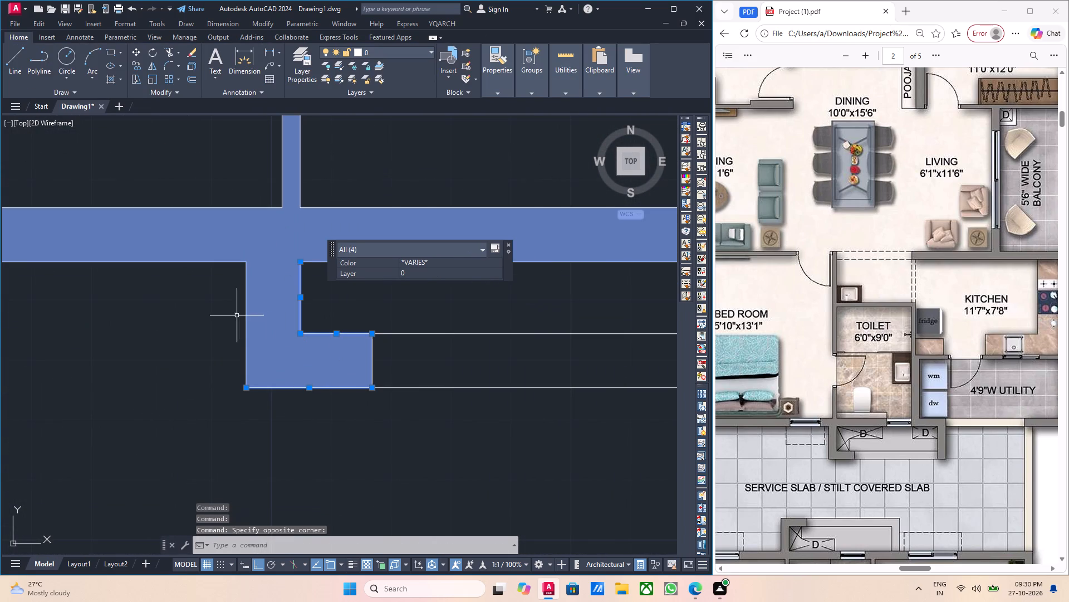
click(244, 310)
scroll(291, 342, down, 2)
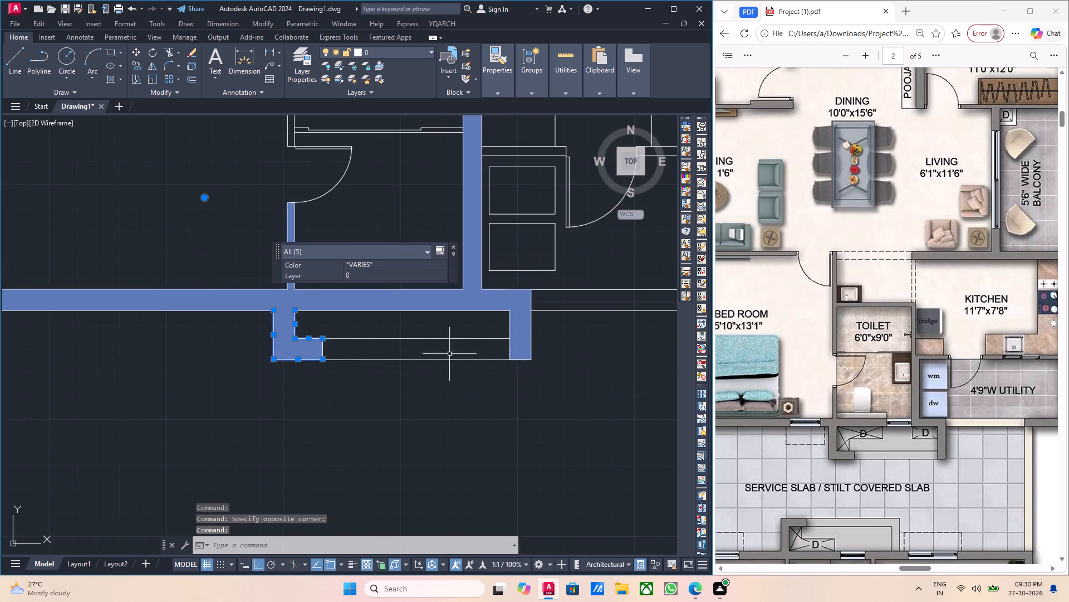
scroll(508, 346, up, 1)
middle_drag(507, 346, 366, 383)
scroll(364, 371, up, 1)
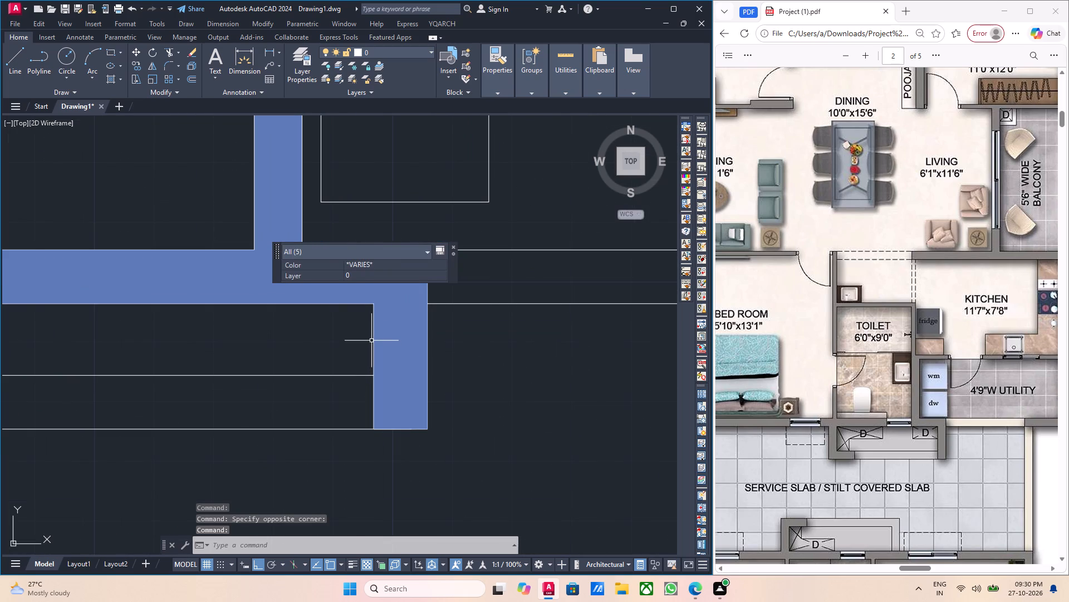
click(372, 340)
click(377, 346)
click(372, 343)
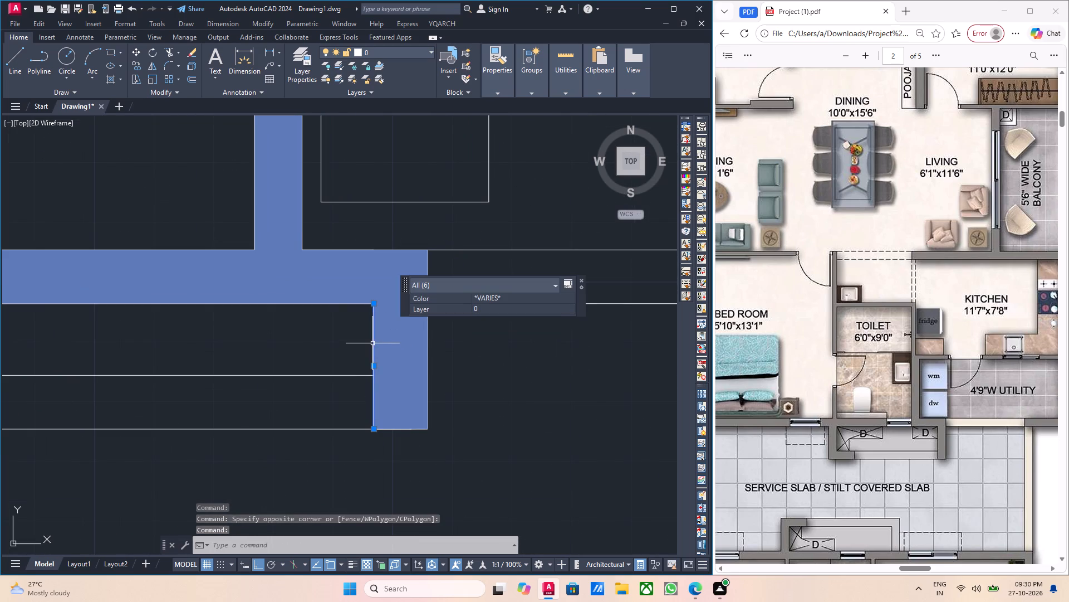
click(428, 351)
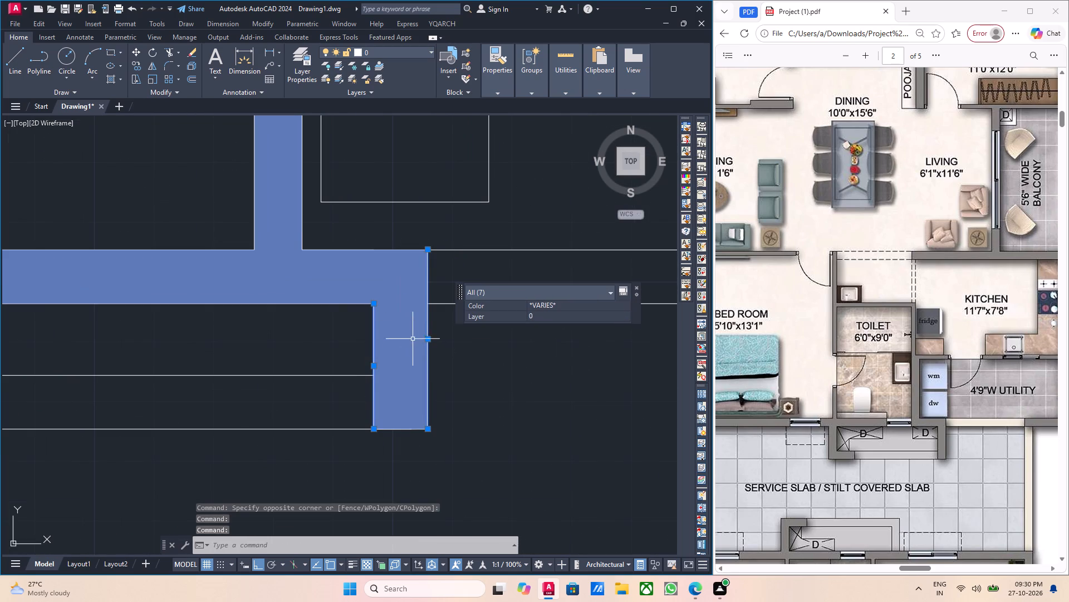
scroll(385, 360, down, 2)
scroll(362, 396, up, 2)
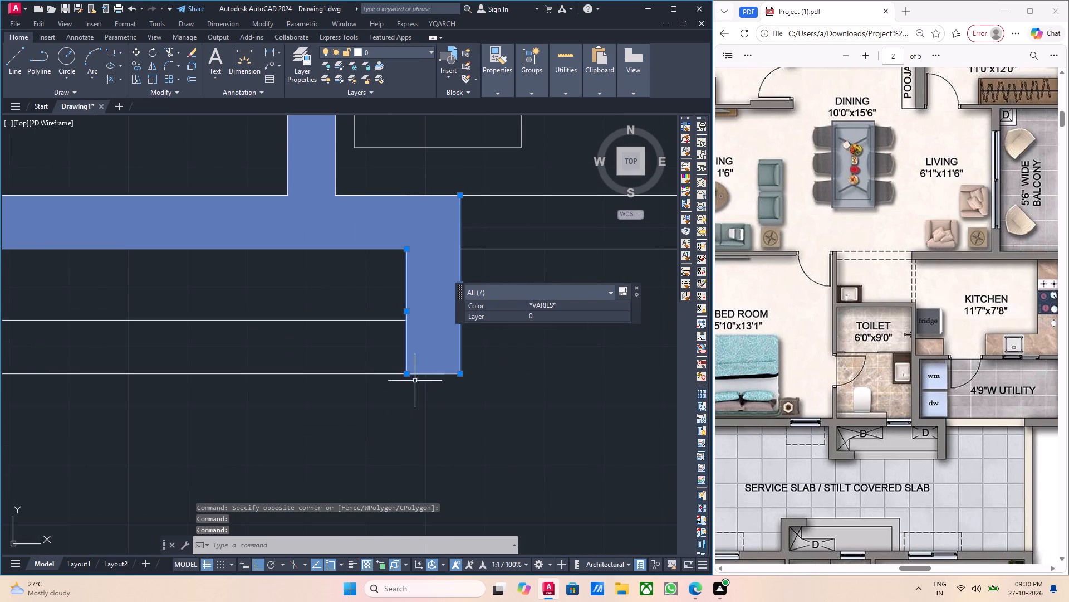
click(425, 375)
drag(362, 383, 354, 373)
click(302, 307)
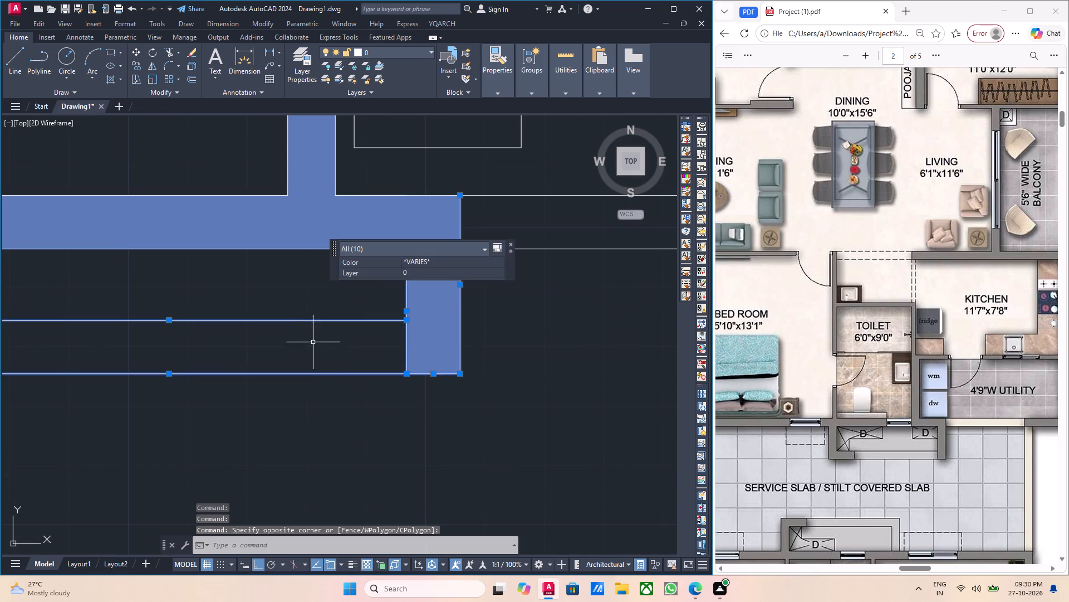
scroll(321, 380, down, 2)
middle_drag(356, 410, 371, 436)
scroll(331, 383, down, 2)
middle_drag(328, 375, 331, 414)
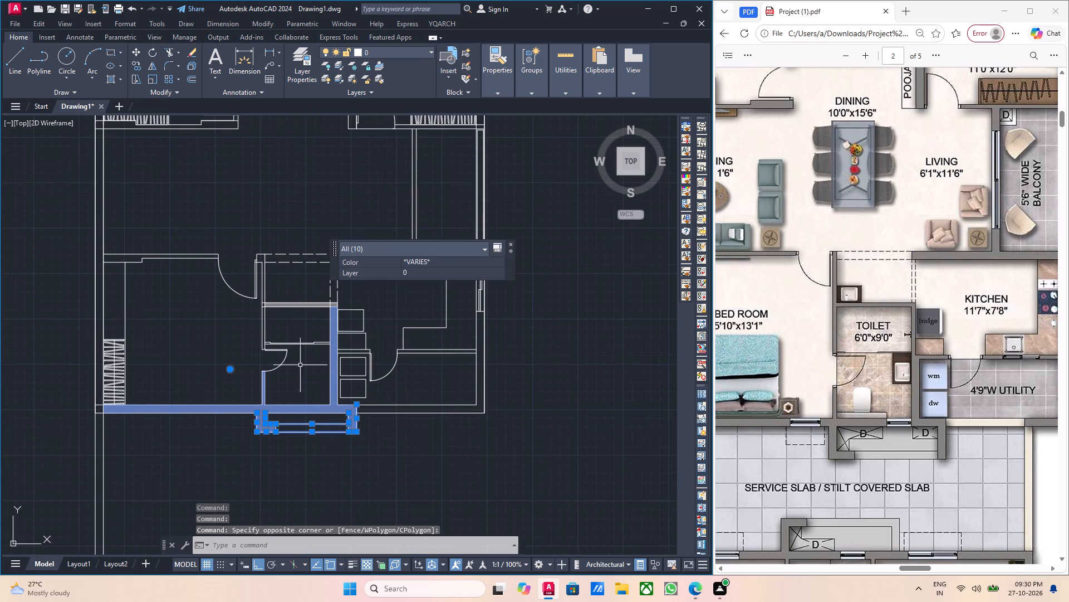
middle_drag(320, 338, 268, 385)
scroll(267, 374, down, 1)
middle_drag(252, 377, 320, 352)
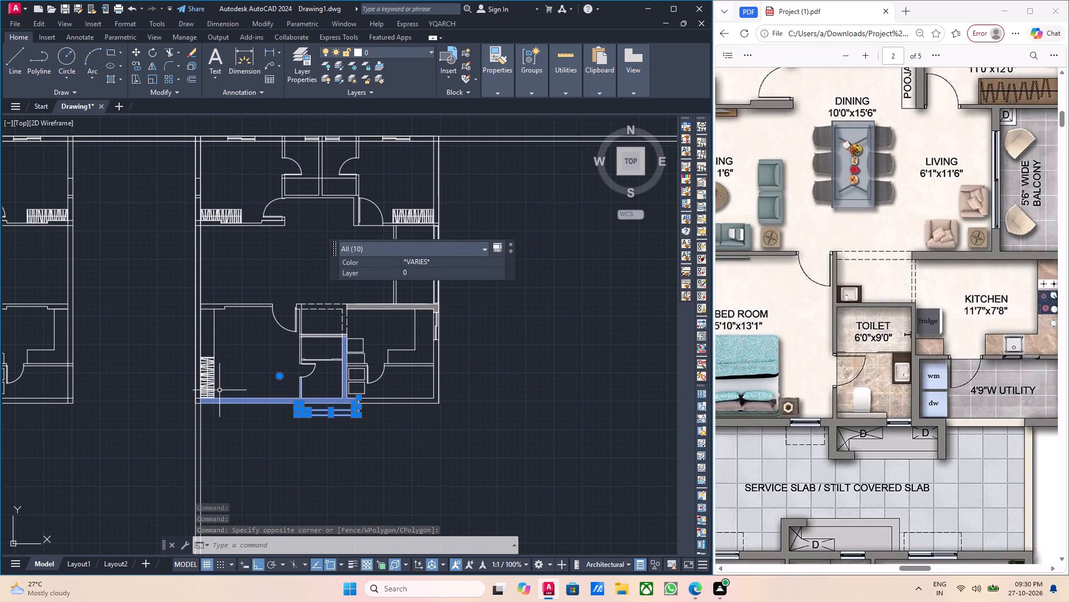
key(c)
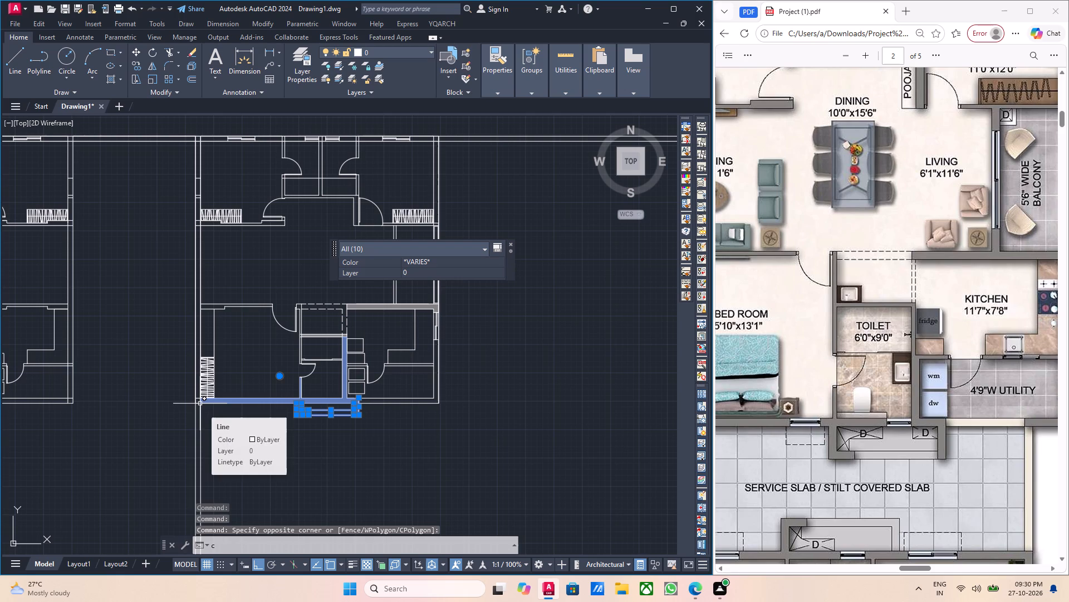
key(o)
key(Return)
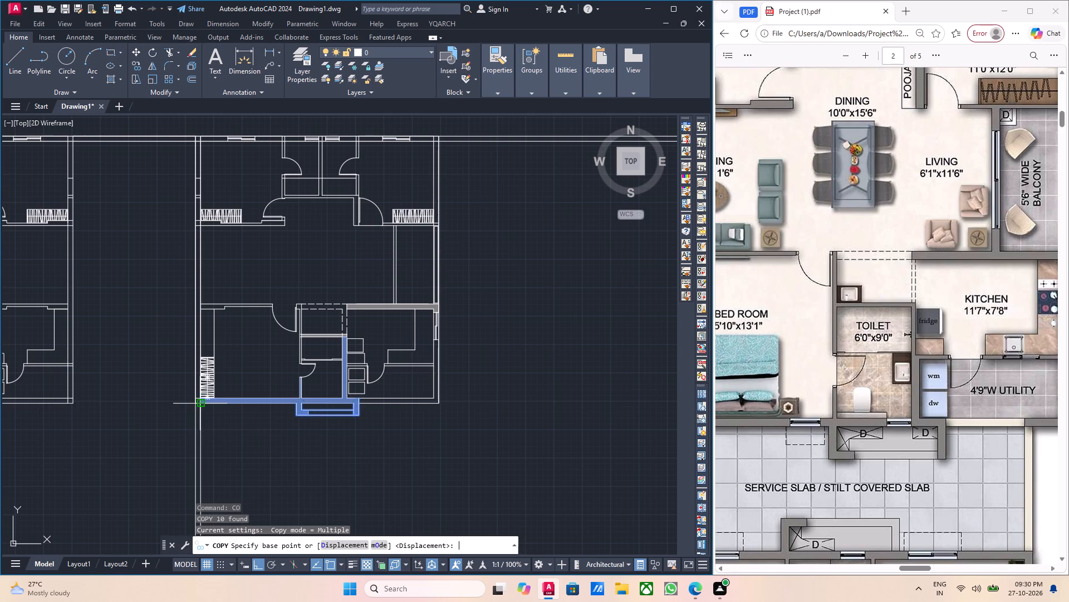
scroll(233, 425, up, 2)
scroll(440, 375, up, 1)
middle_drag(442, 375, 253, 385)
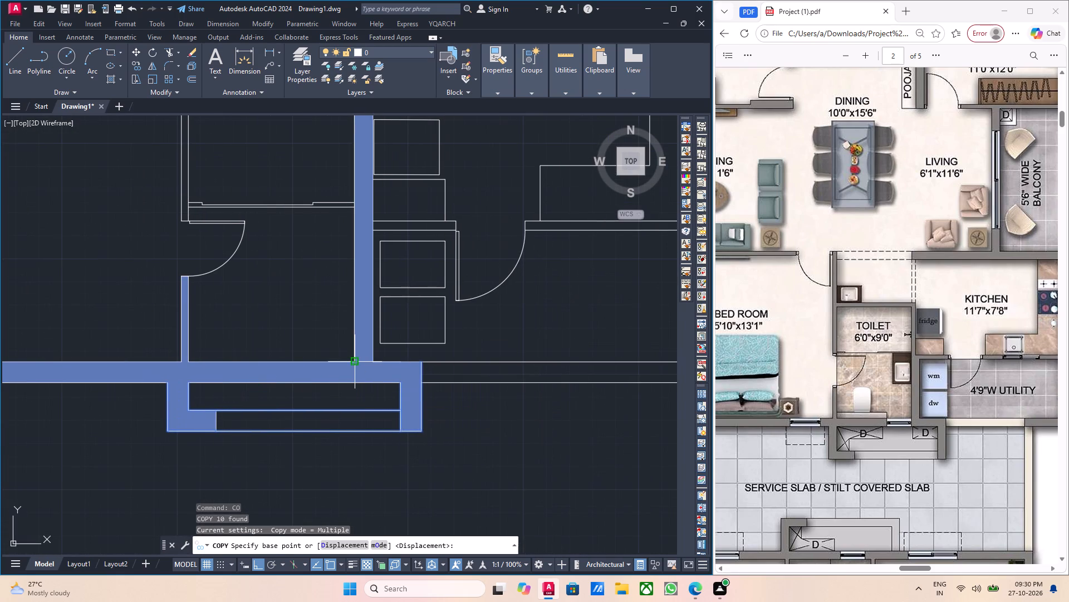
click(352, 360)
scroll(293, 366, down, 3)
middle_drag(187, 390, 327, 394)
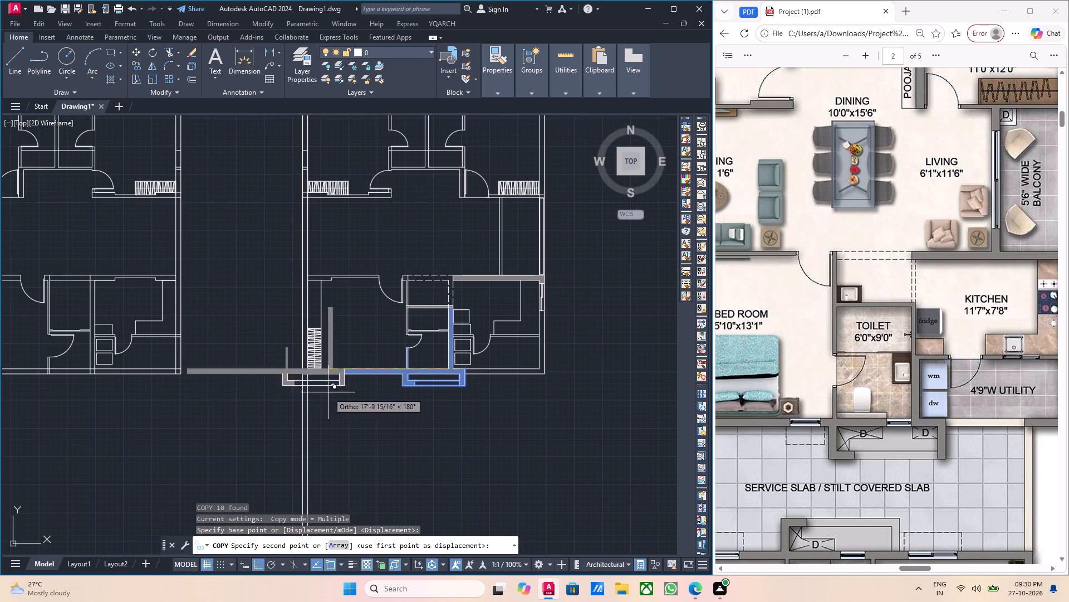
middle_drag(211, 391, 345, 391)
scroll(260, 389, up, 2)
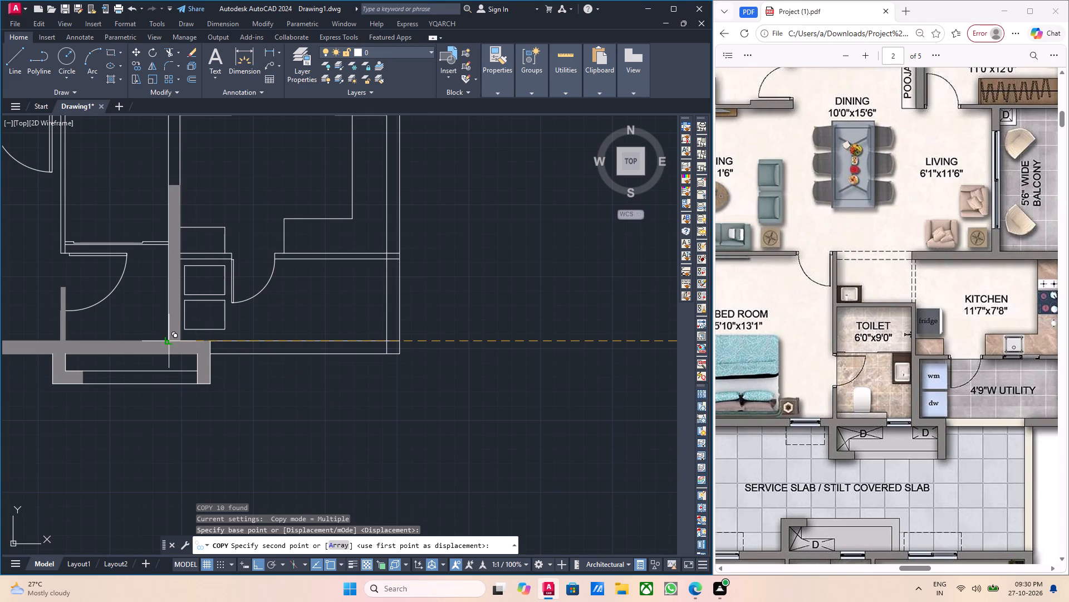
click(168, 339)
key(Escape)
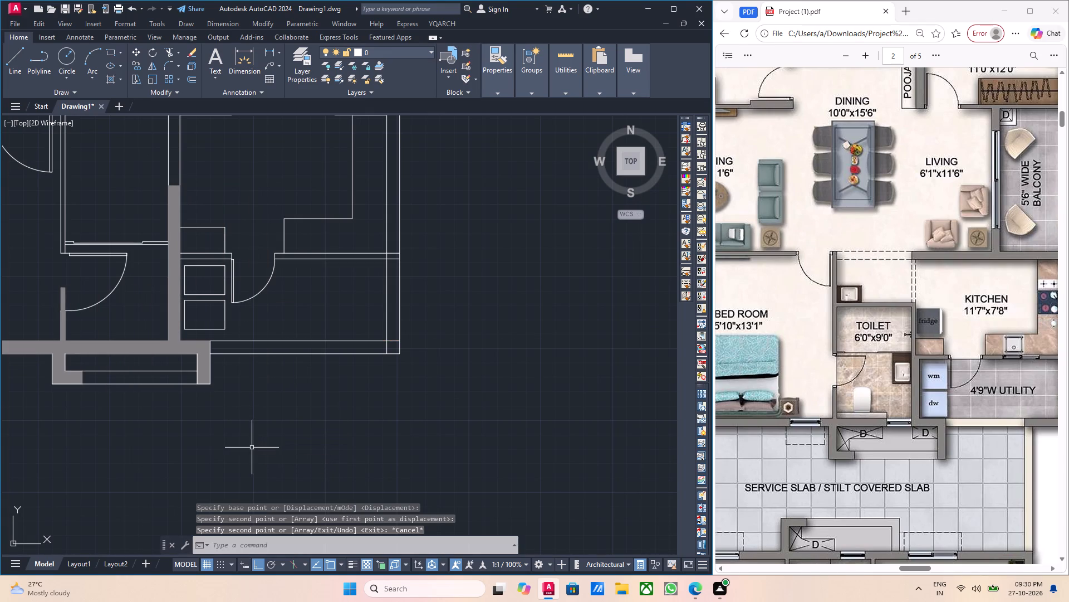
Scale down the left-hand flat's lower toilet door about its wall corner so its swing ends at the grey wall hatch's top.
middle_drag(216, 431, 339, 431)
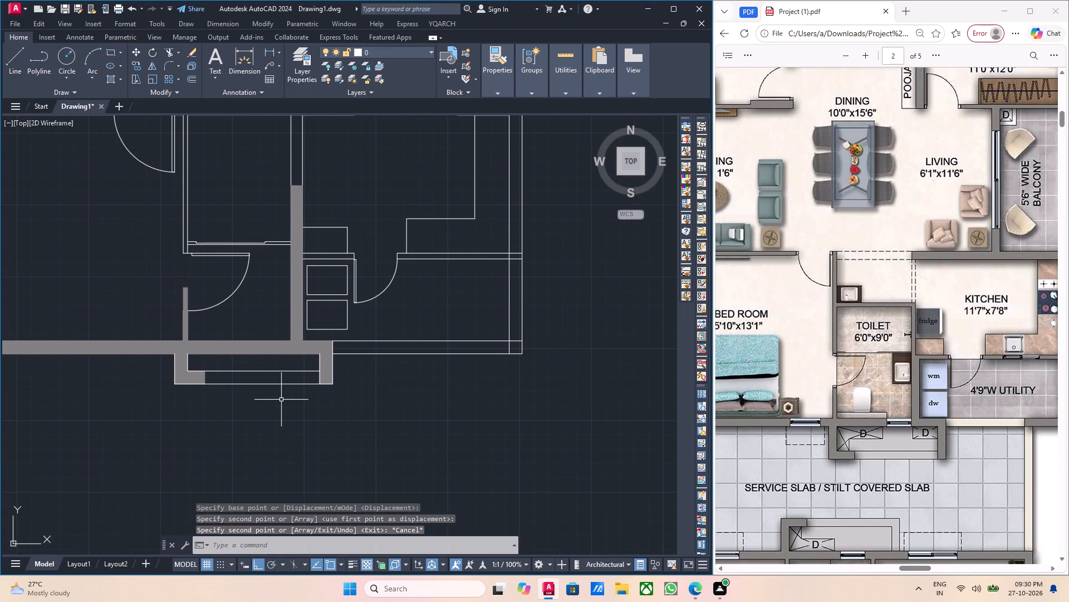
middle_drag(257, 403, 317, 483)
scroll(277, 389, up, 1)
middle_drag(297, 405, 344, 436)
key(Escape)
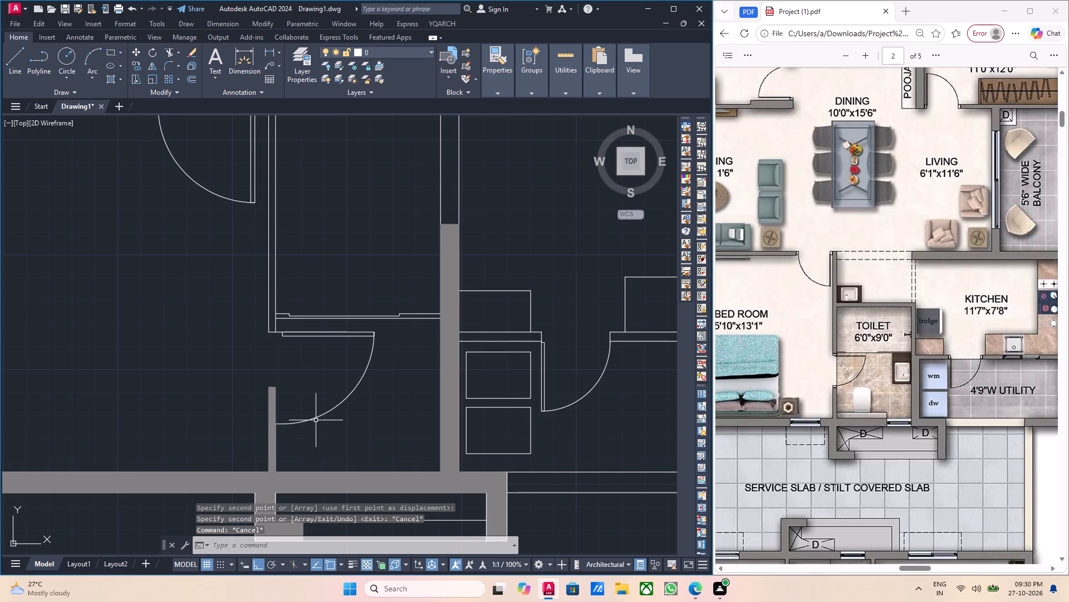
scroll(320, 420, up, 1)
click(334, 431)
click(315, 414)
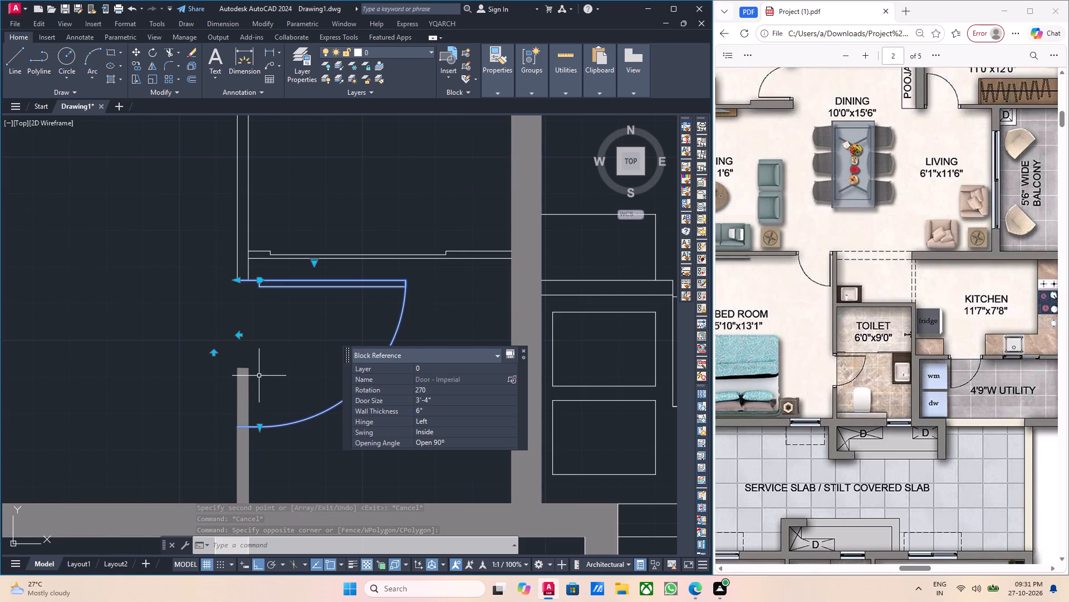
text(sc)
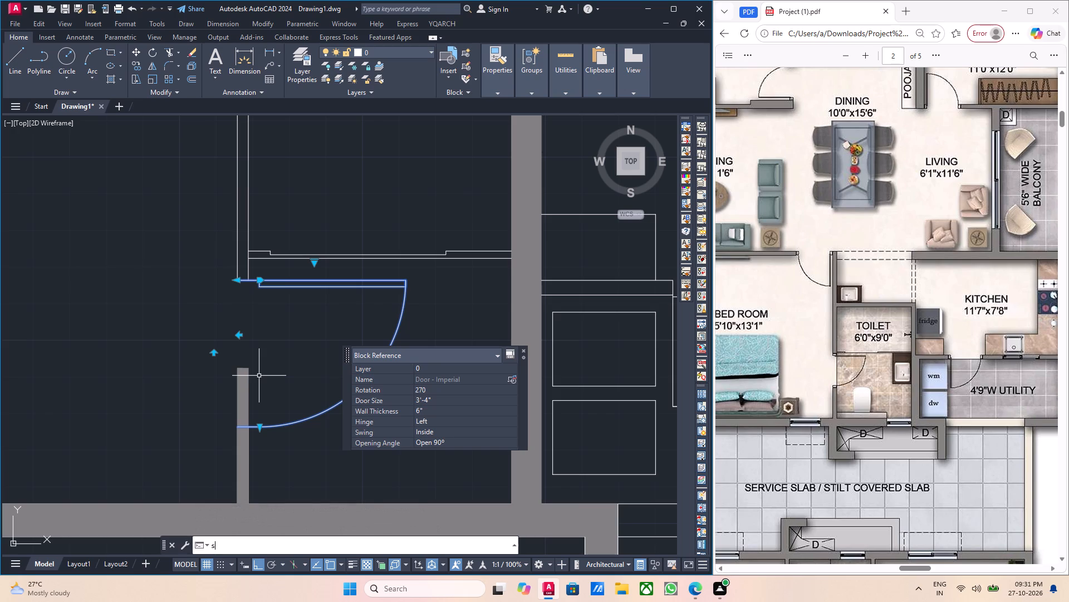
key(Return)
click(241, 277)
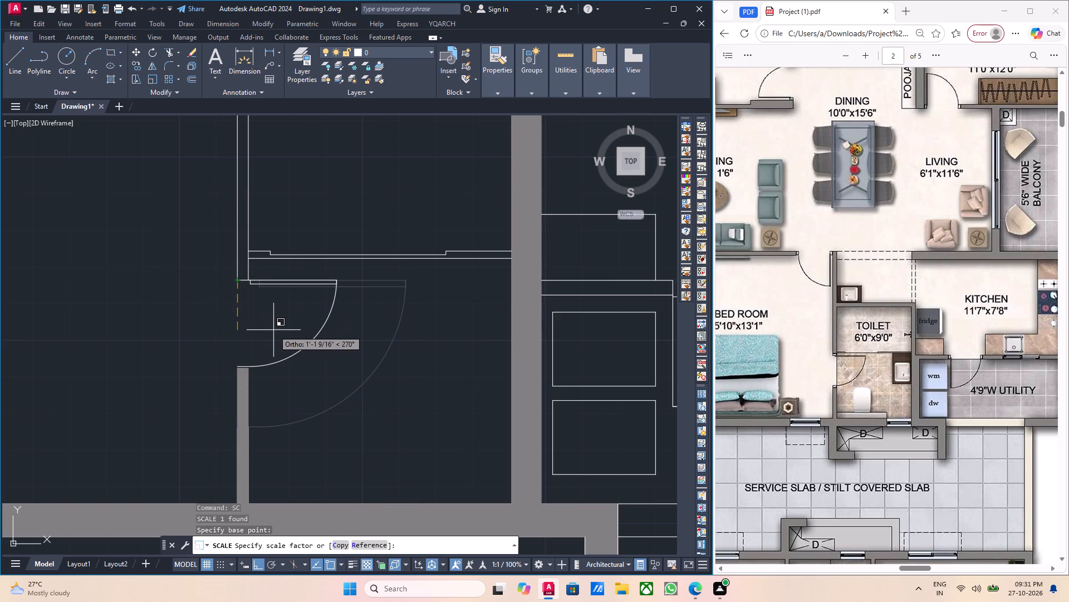
click(275, 331)
scroll(278, 343, down, 1)
key(Escape)
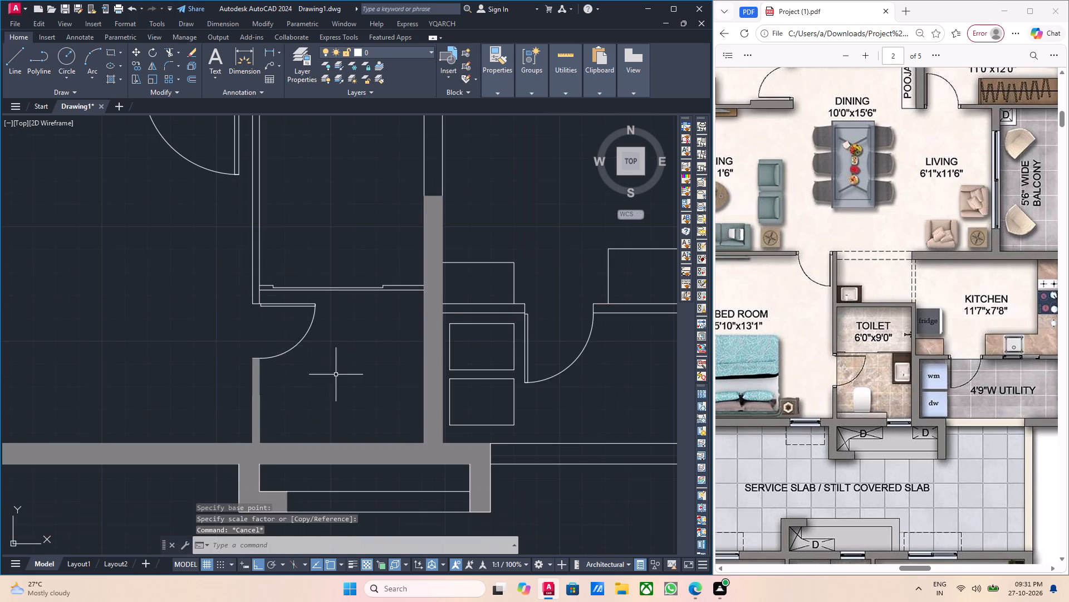
Examine the flats' lower rooms and service slab in the reference PDF's overall floor plan.
middle_drag(340, 383, 354, 417)
scroll(347, 405, down, 2)
middle_drag(357, 419, 357, 396)
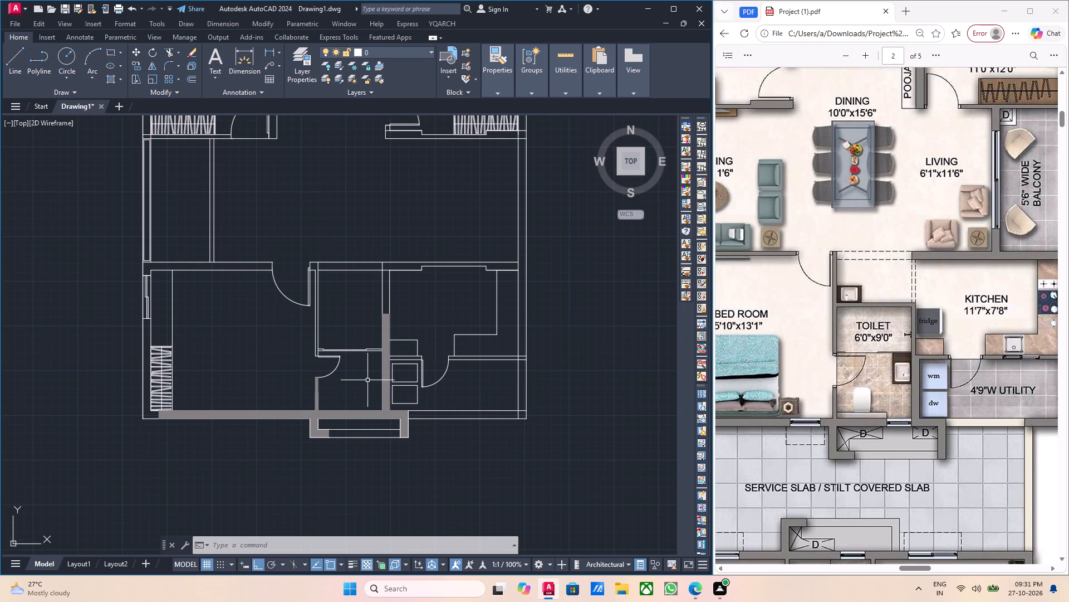
scroll(831, 419, down, 2)
scroll(821, 405, up, 1)
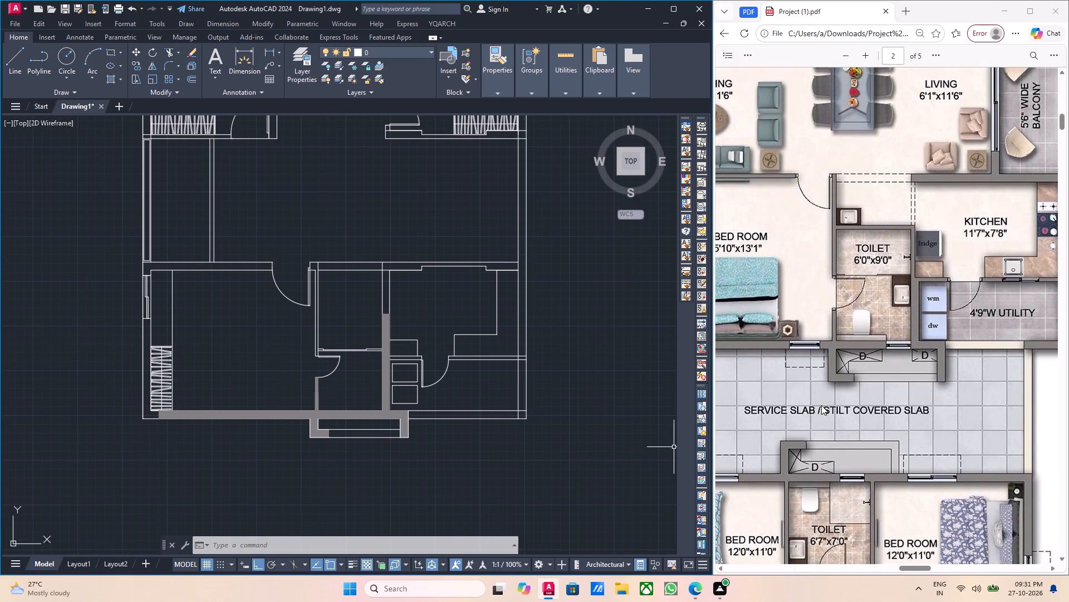
ctrl+scroll(820, 404, down, 4)
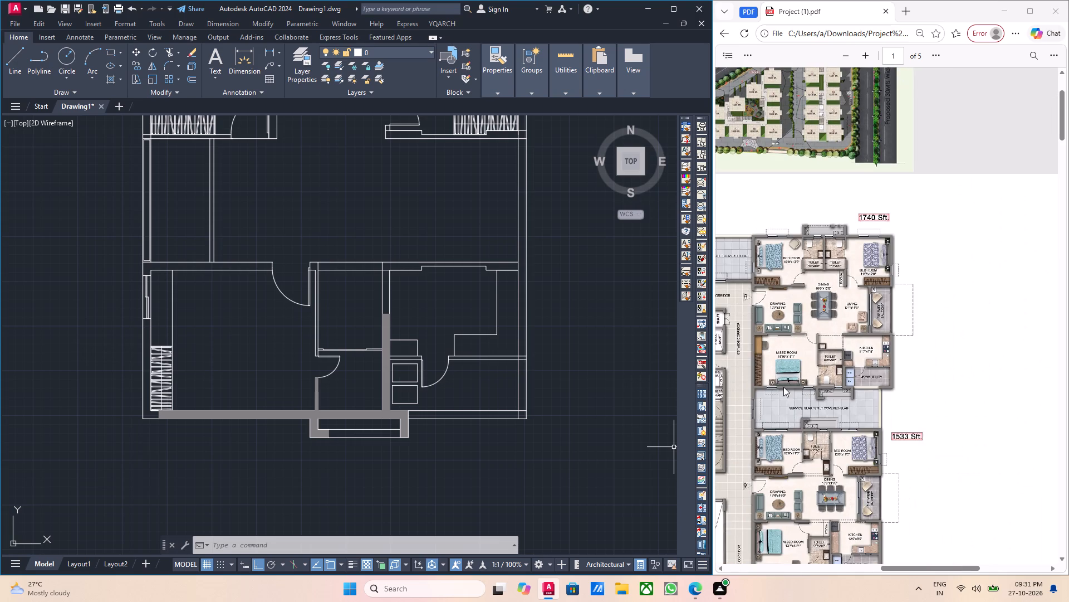
ctrl+scroll(750, 389, down, 2)
scroll(847, 388, up, 1)
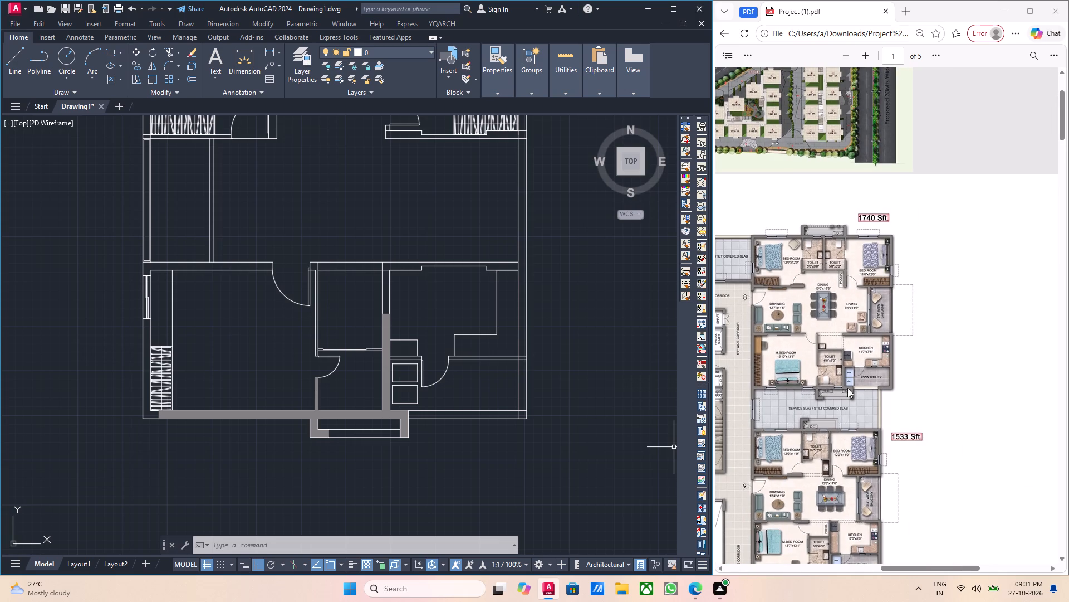
scroll(847, 388, up, 1)
scroll(291, 413, up, 1)
Inspect where the grey lower wall hatch ends at the bedroom wardrobe corner in both flats.
middle_drag(287, 425, 431, 425)
scroll(209, 426, up, 2)
click(266, 401)
scroll(245, 397, up, 1)
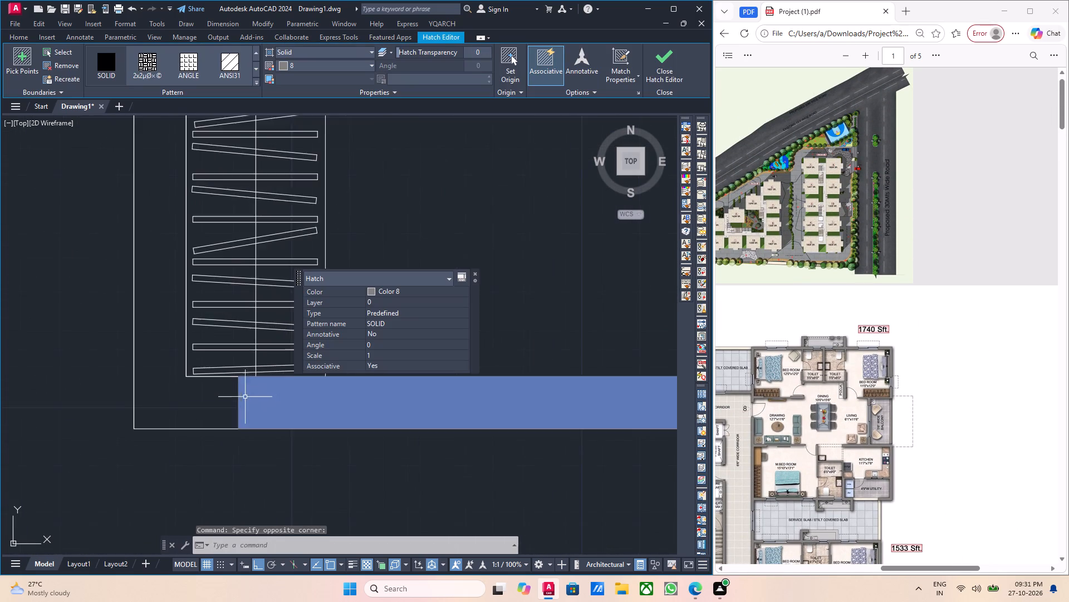
scroll(245, 397, up, 1)
click(238, 404)
click(237, 404)
scroll(238, 404, down, 3)
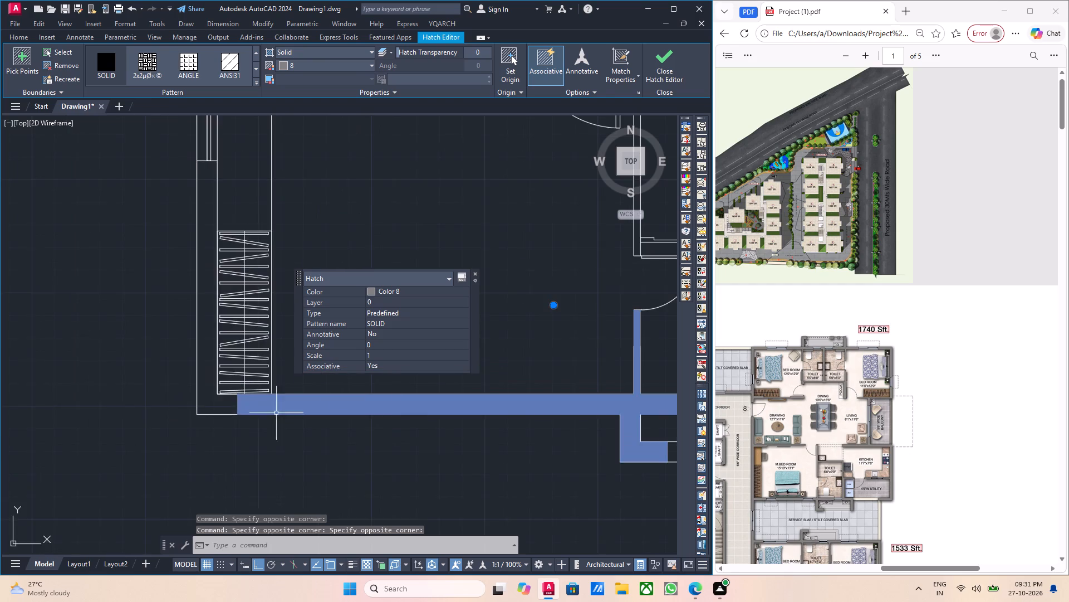
middle_drag(404, 418, 145, 496)
scroll(200, 498, down, 3)
middle_drag(273, 486, 296, 501)
middle_drag(381, 476, 345, 409)
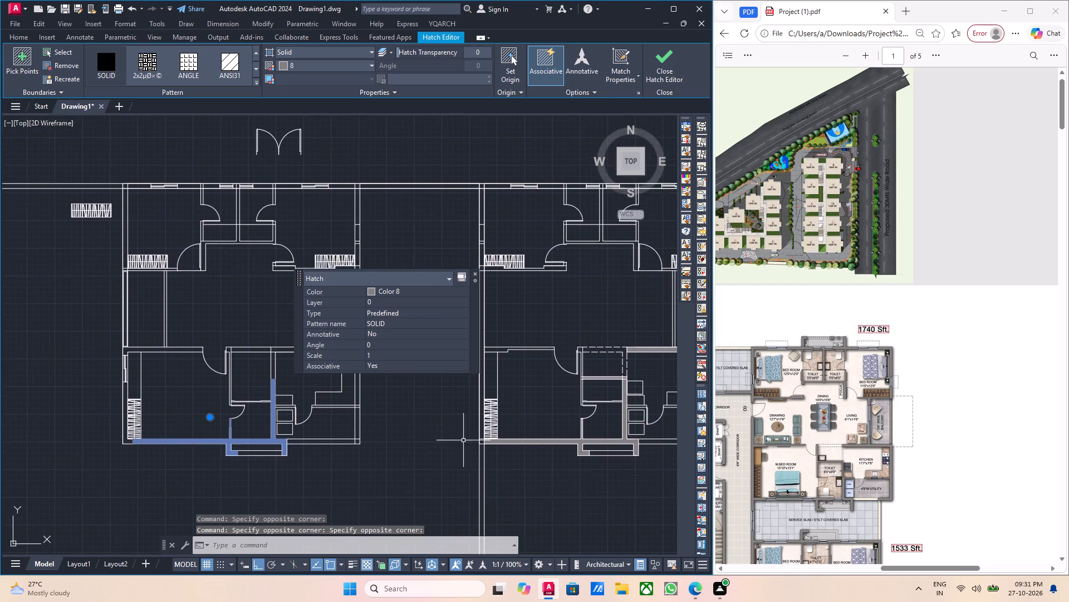
scroll(487, 445, up, 4)
key(Escape)
click(504, 428)
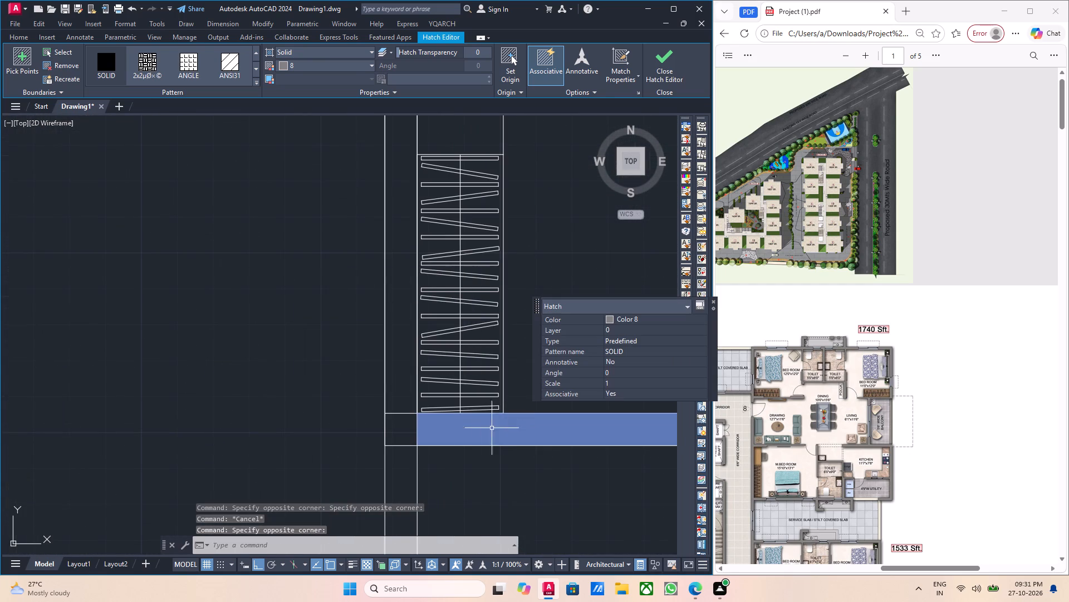
key(Escape)
scroll(415, 428, down, 4)
middle_drag(204, 453, 326, 452)
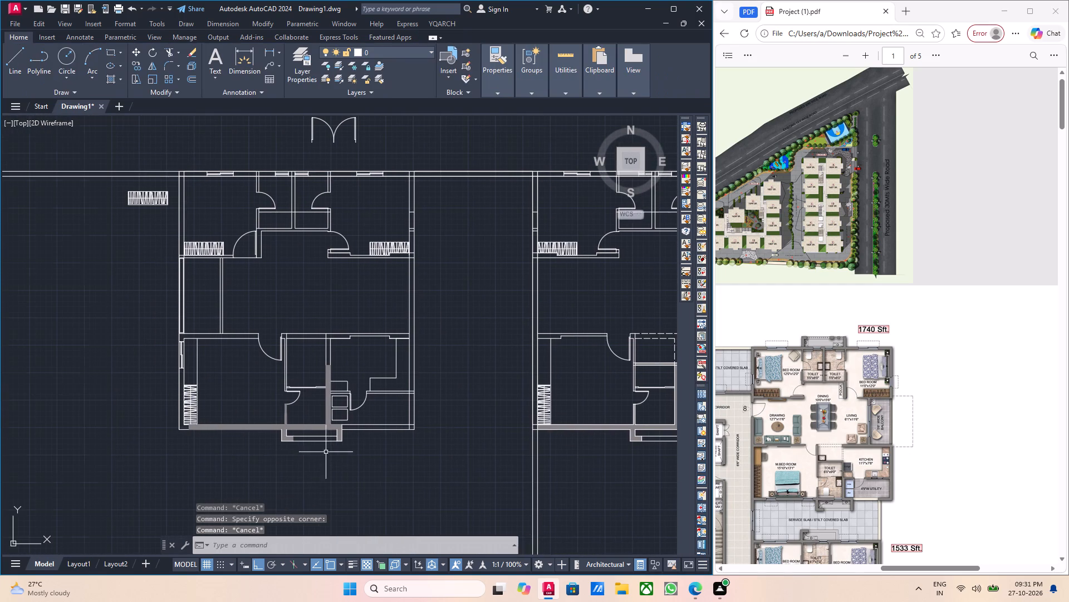
Look through the 1740, 1533 and 1262 Sft flats on the reference PDF's floor plan.
middle_drag(277, 463, 288, 471)
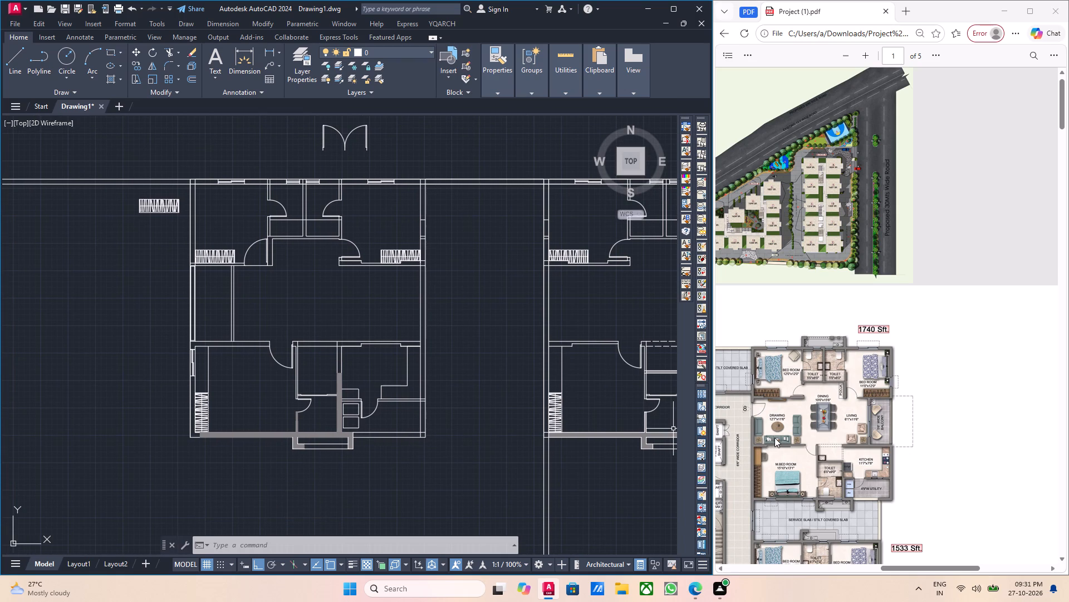
ctrl+middle_drag(774, 438, 733, 426)
scroll(853, 497, up, 2)
scroll(853, 497, down, 4)
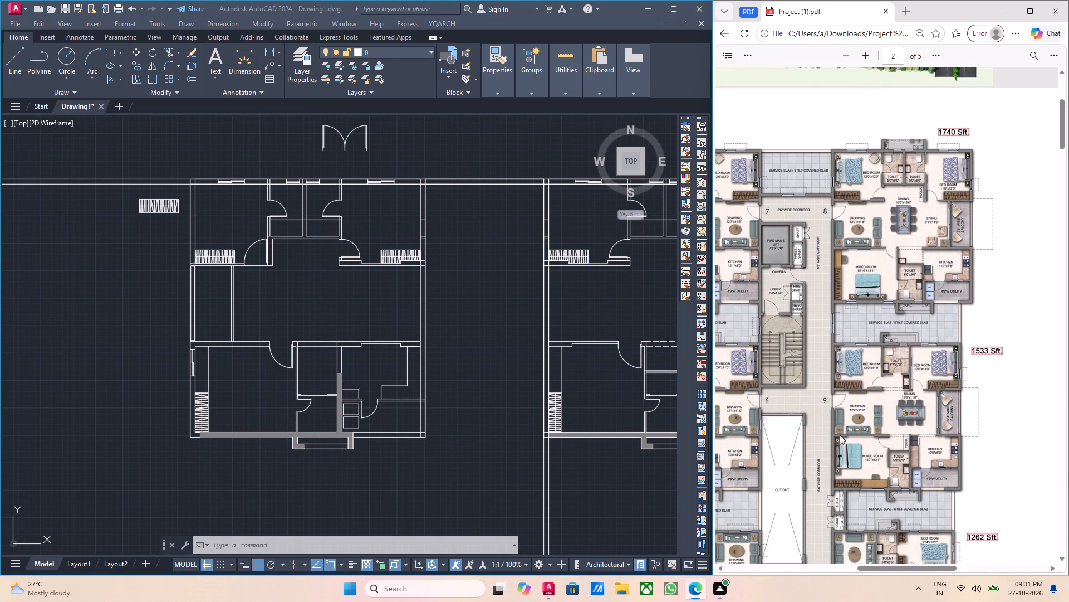
middle_drag(842, 428, 830, 383)
scroll(840, 391, down, 3)
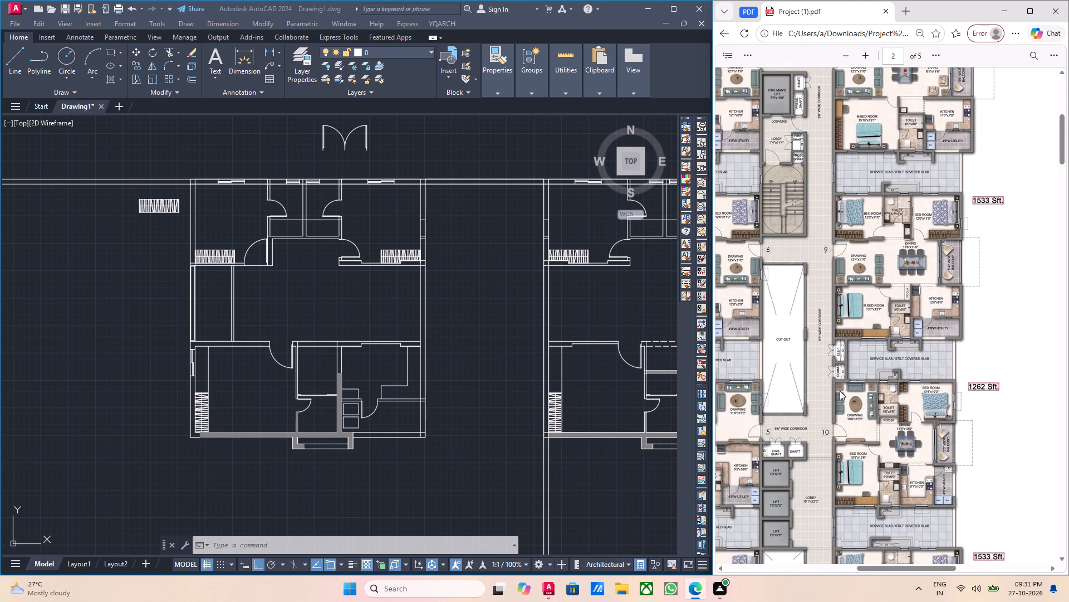
Hatch the inside of the left-hand flat's outer wall from below the bedroom window around the lower wardrobe corner.
scroll(258, 375, up, 4)
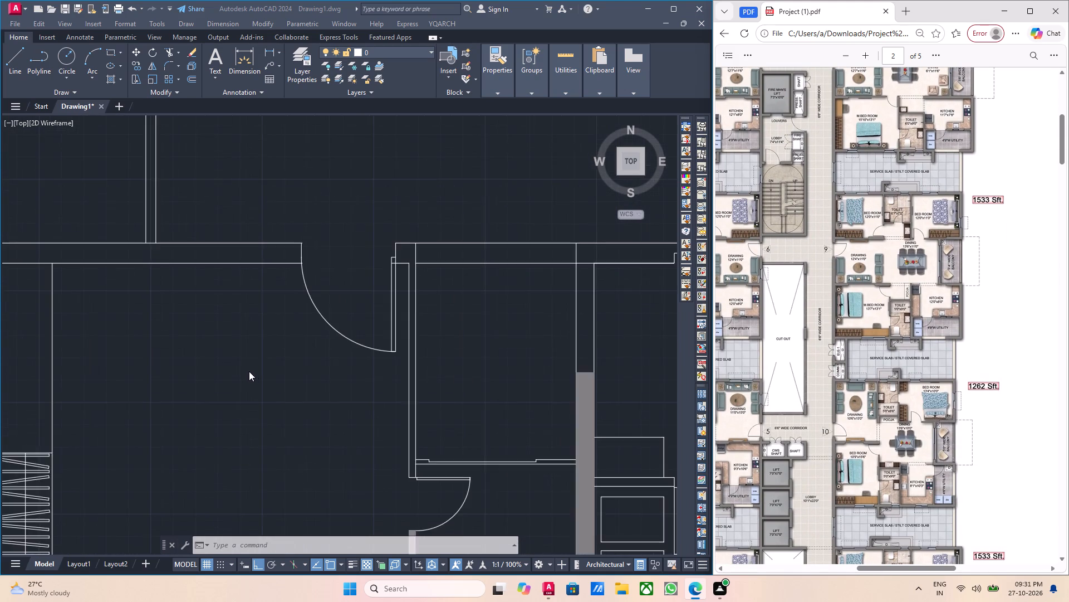
scroll(242, 371, down, 4)
middle_drag(215, 370, 271, 373)
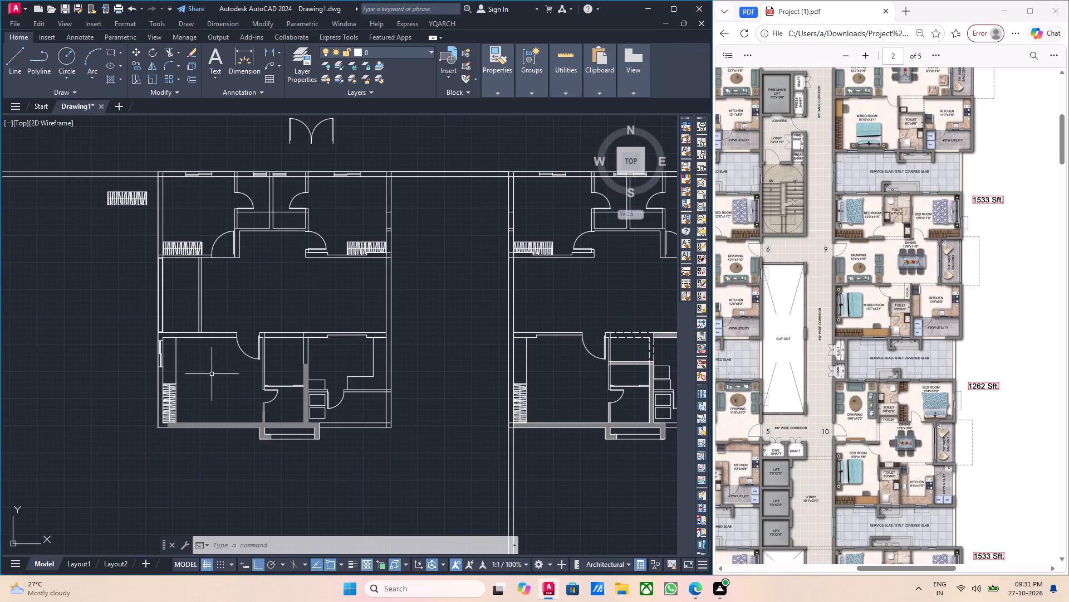
scroll(210, 374, up, 4)
scroll(238, 375, down, 3)
middle_drag(222, 365, 312, 348)
scroll(241, 366, up, 1)
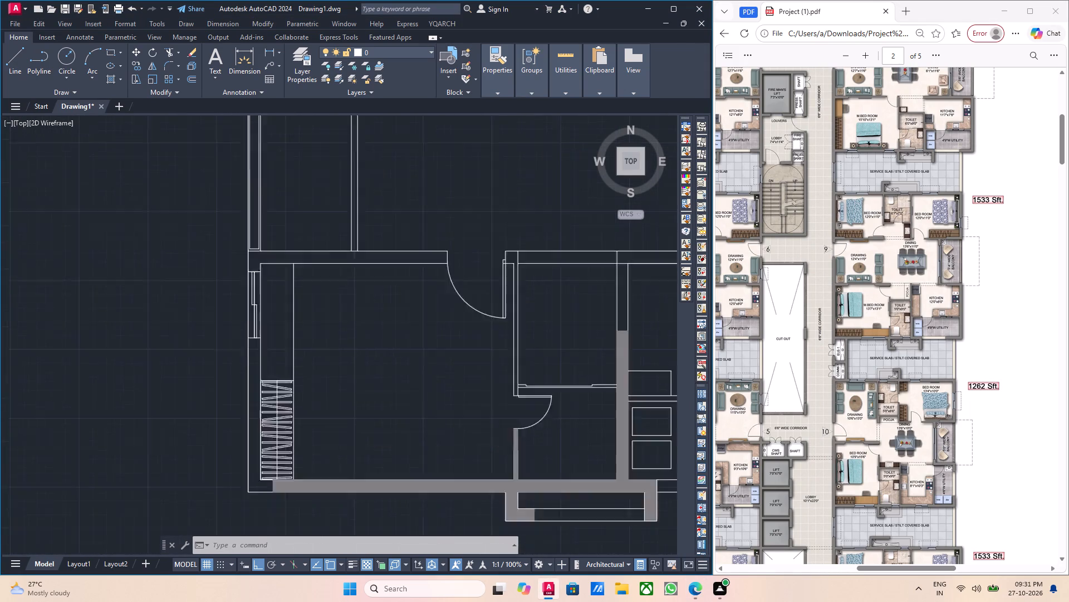
scroll(241, 366, up, 3)
scroll(253, 365, down, 5)
middle_drag(269, 383, 277, 346)
scroll(263, 360, up, 3)
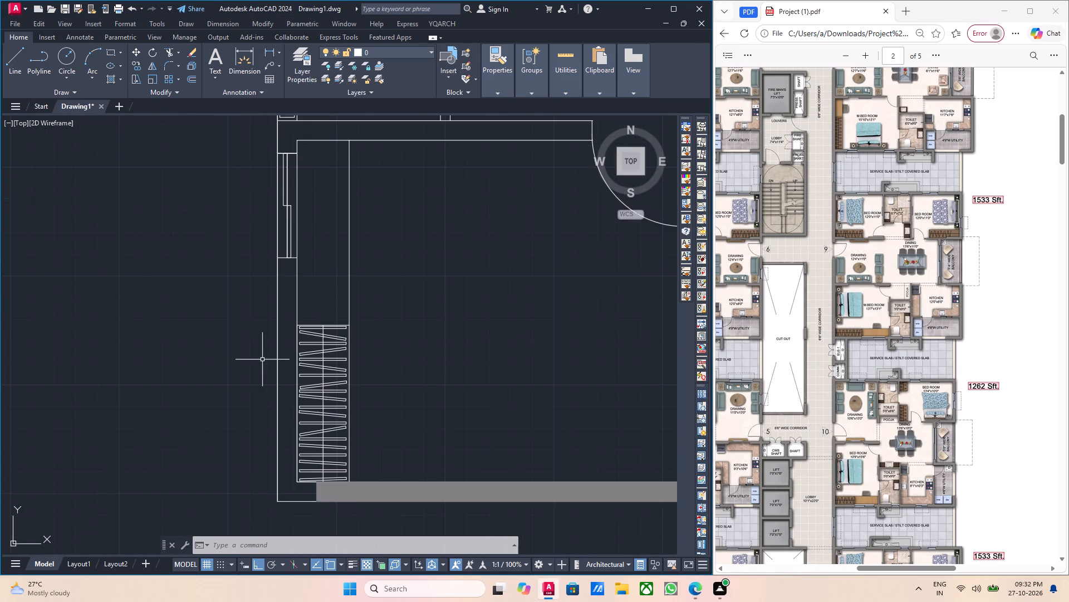
key(h)
key(Return)
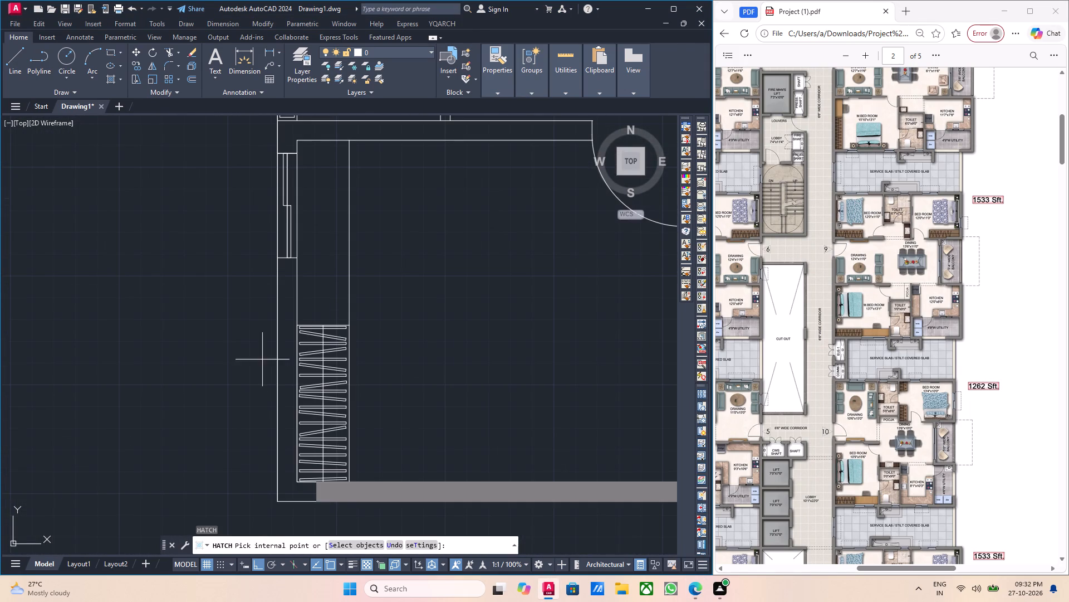
click(285, 346)
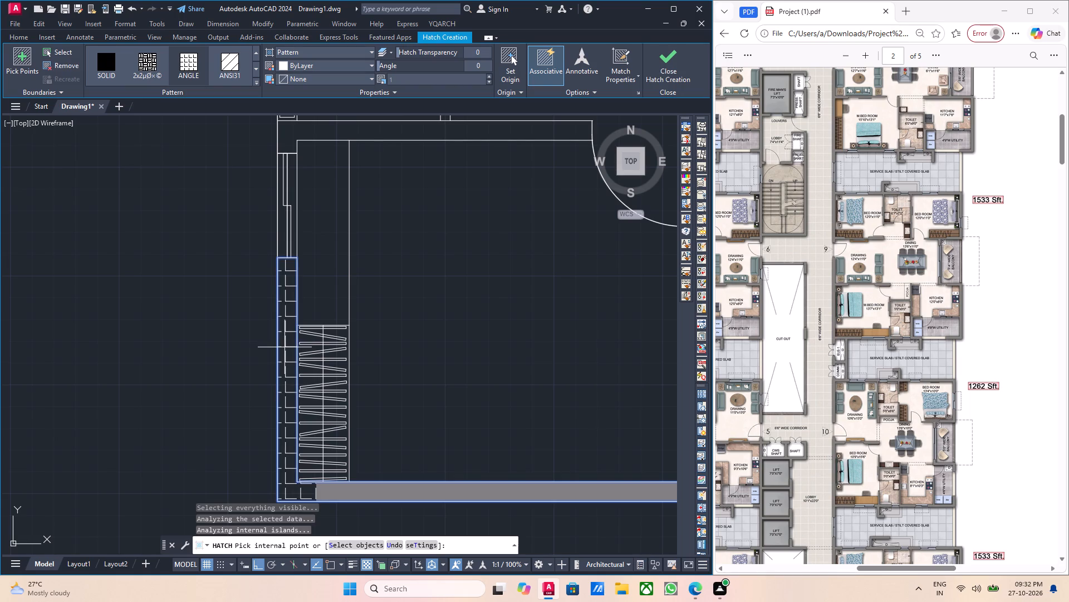
key(Escape)
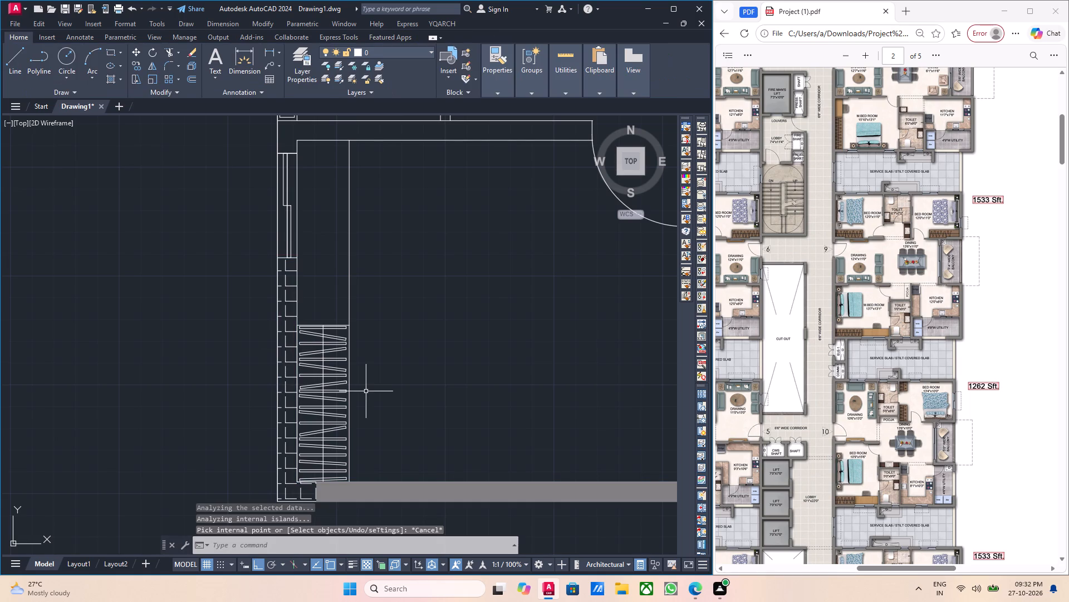
key(Escape)
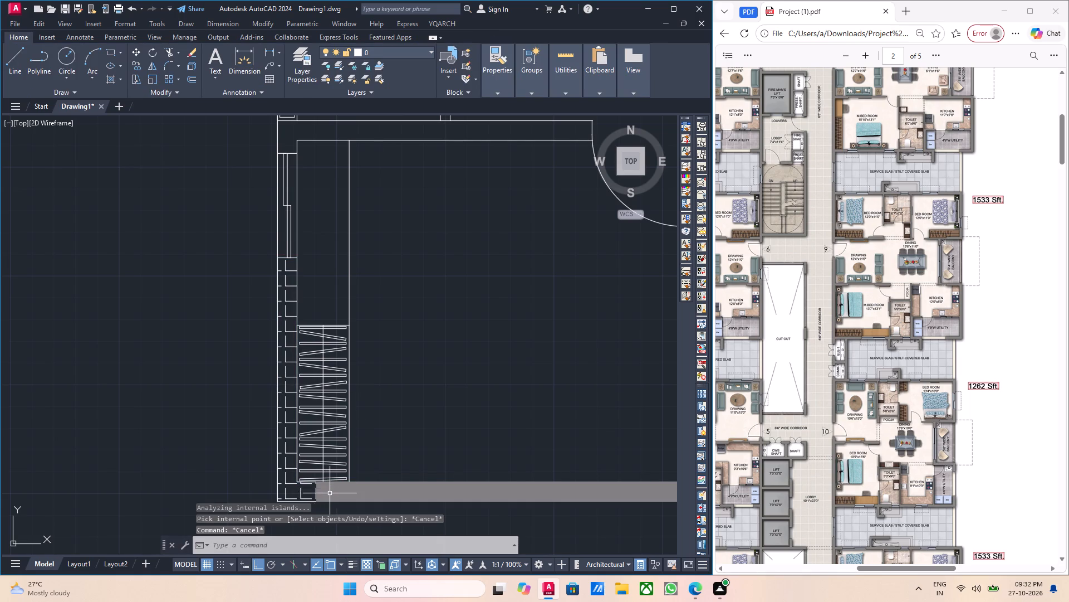
Delete the copied solid grey hatch along the left-hand flat's lower wall, toilet walls and duct.
scroll(330, 493, up, 2)
click(330, 493)
scroll(330, 493, down, 4)
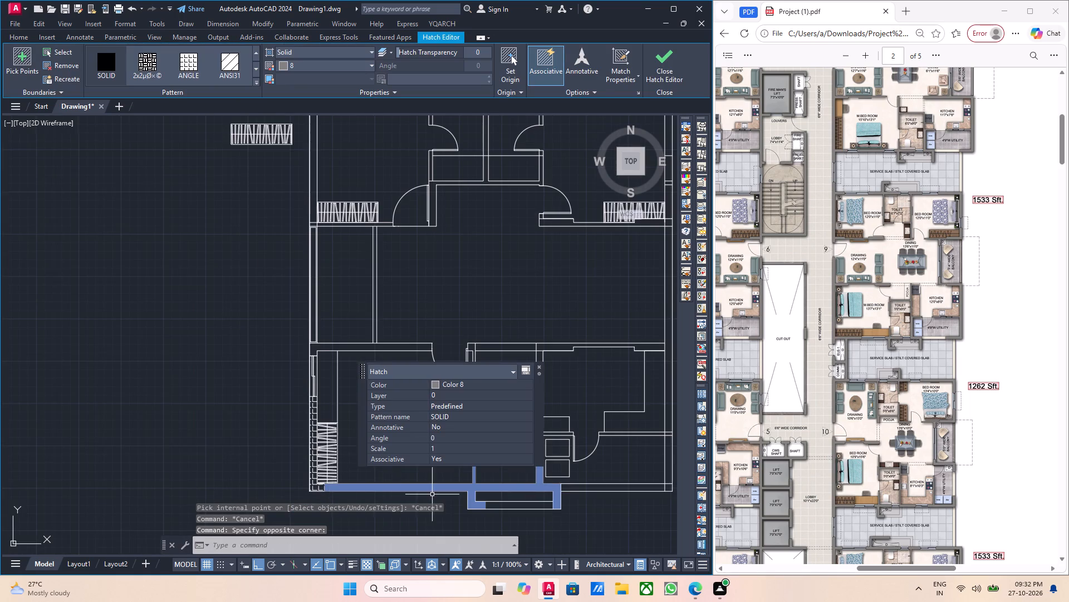
middle_drag(433, 494, 321, 490)
key(Delete)
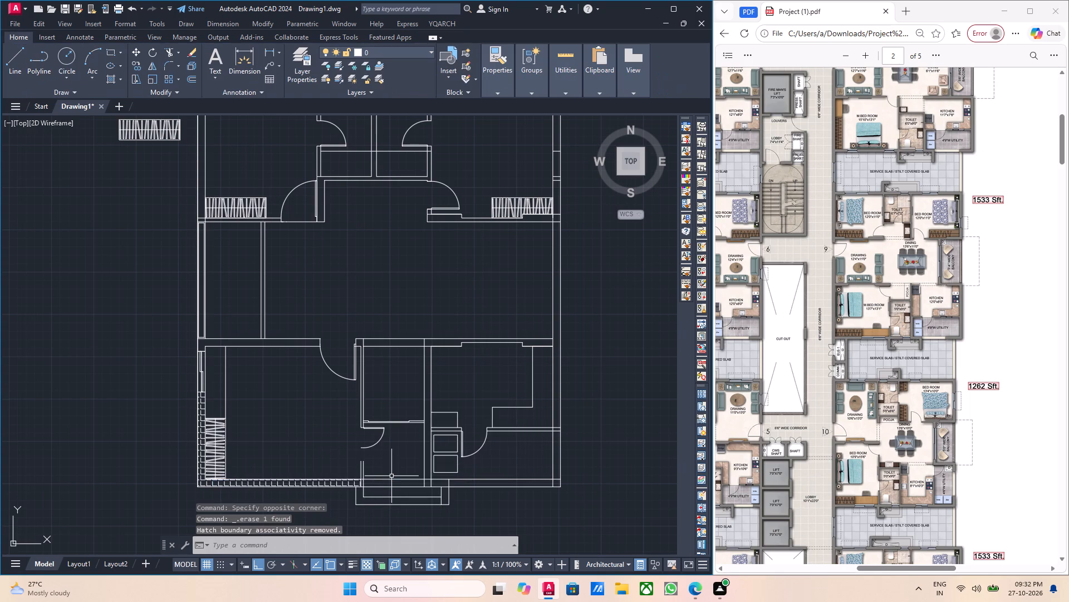
Extend both lines of the toilet wall stub up to the end of the scaled door's swing.
scroll(359, 484, up, 4)
middle_drag(379, 445, 383, 453)
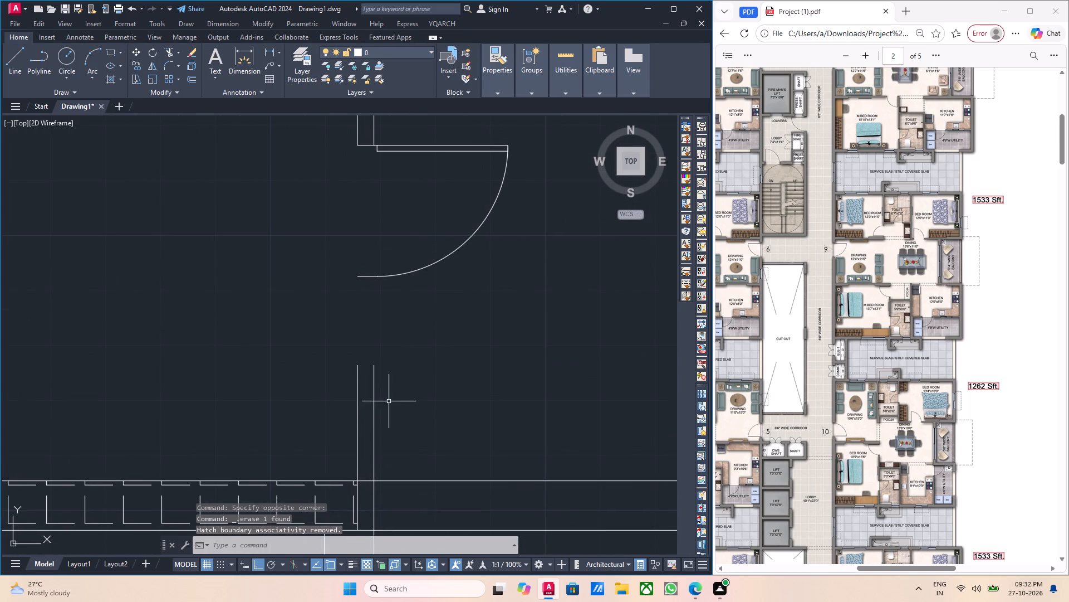
drag(398, 399, 373, 399)
click(326, 398)
click(371, 365)
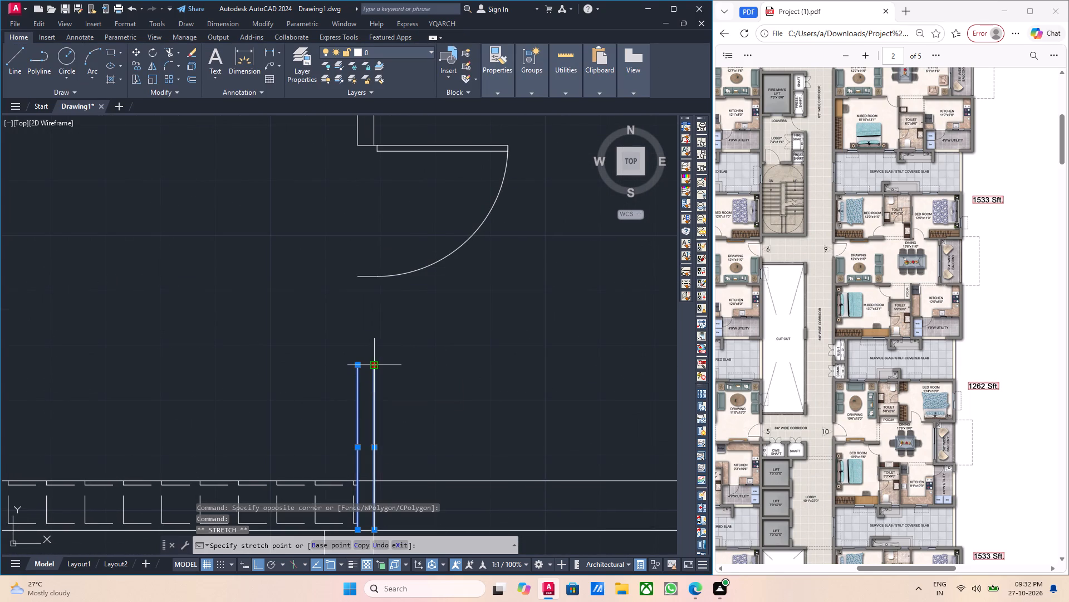
click(371, 278)
key(Escape)
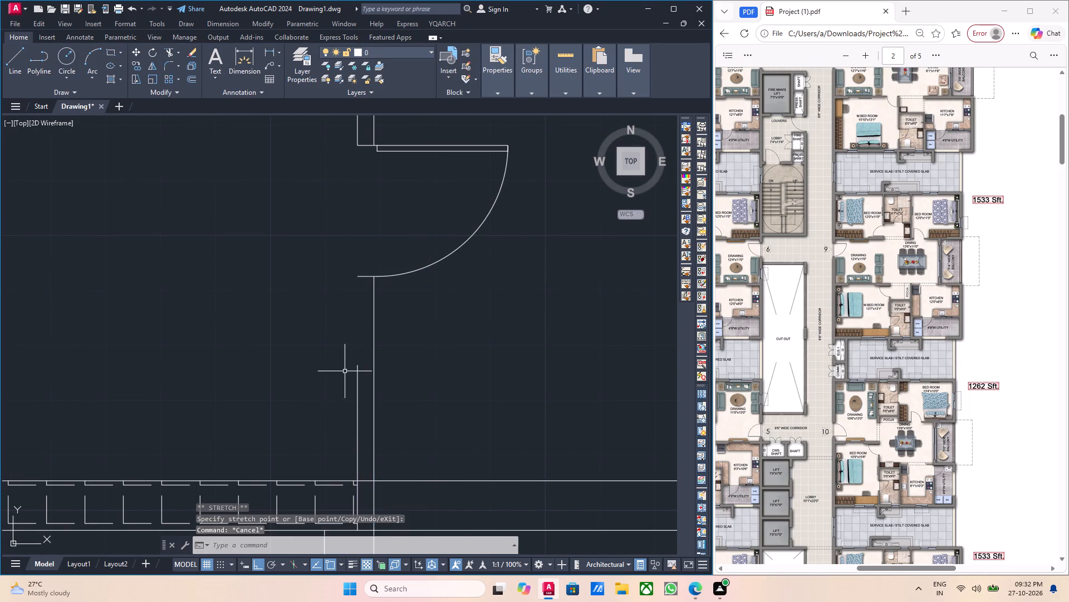
click(357, 372)
click(357, 364)
click(357, 276)
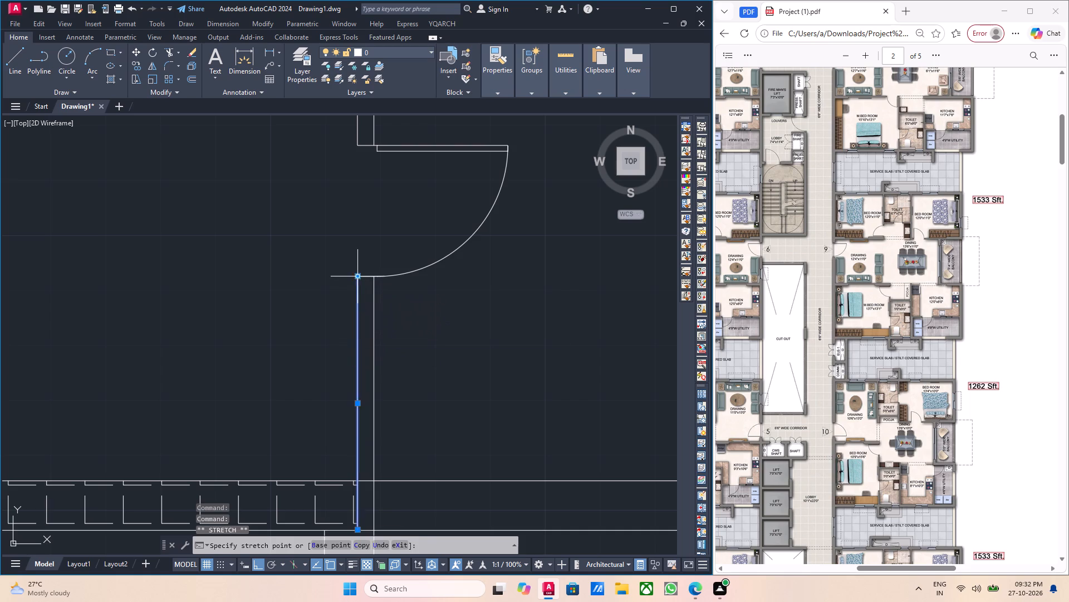
key(Escape)
Draw a line 2' along the left-hand flat's duct from its inner lower corner, continuing down to the duct's outer line.
scroll(357, 289, down, 2)
middle_drag(408, 361, 379, 318)
middle_drag(353, 336, 339, 316)
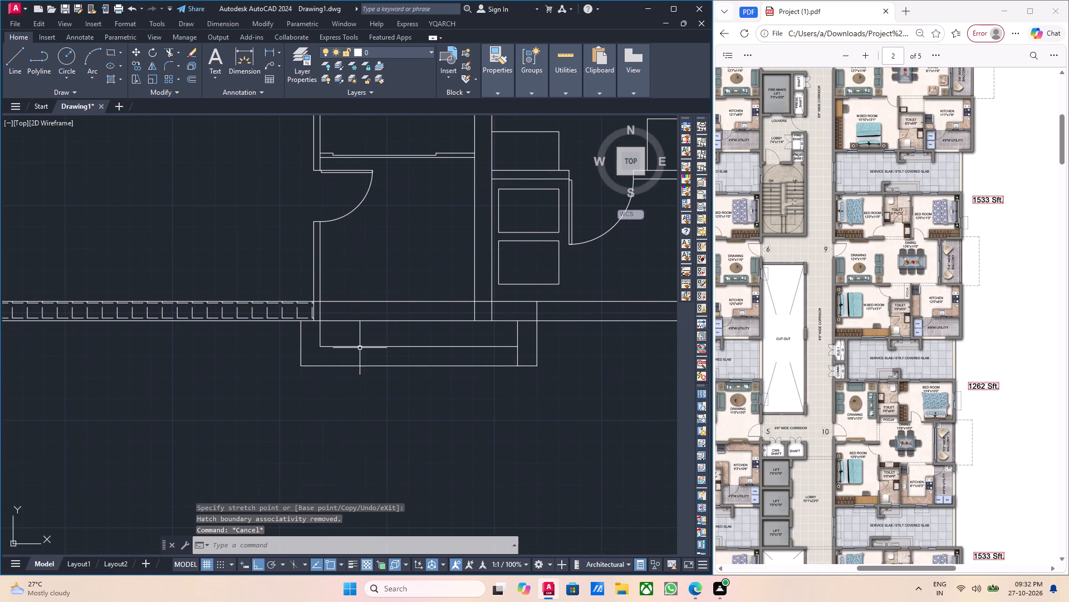
middle_drag(395, 352, 377, 353)
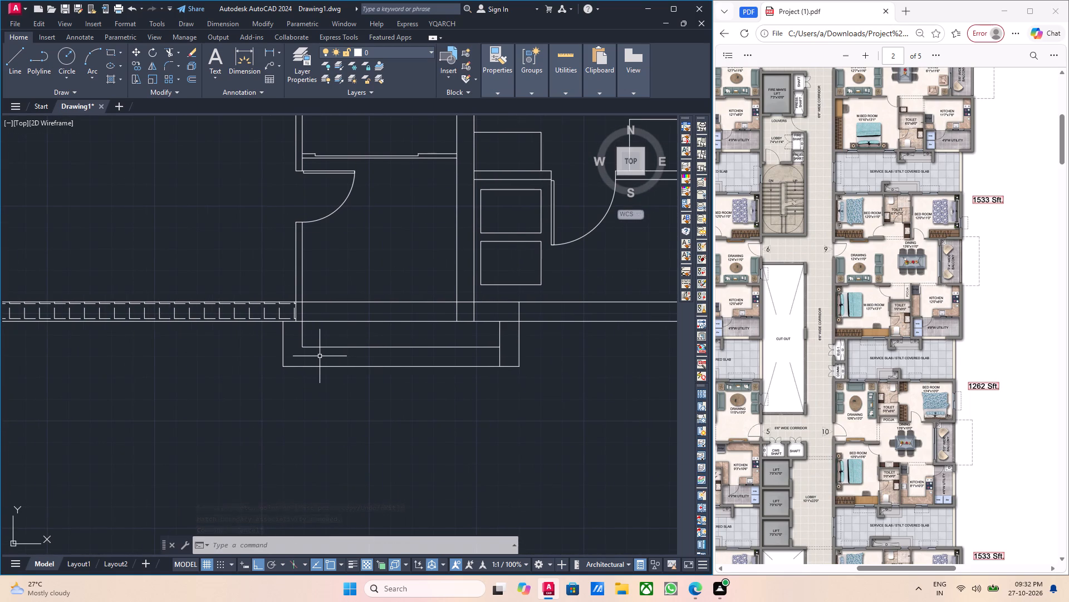
scroll(309, 357, up, 1)
key(l)
key(Return)
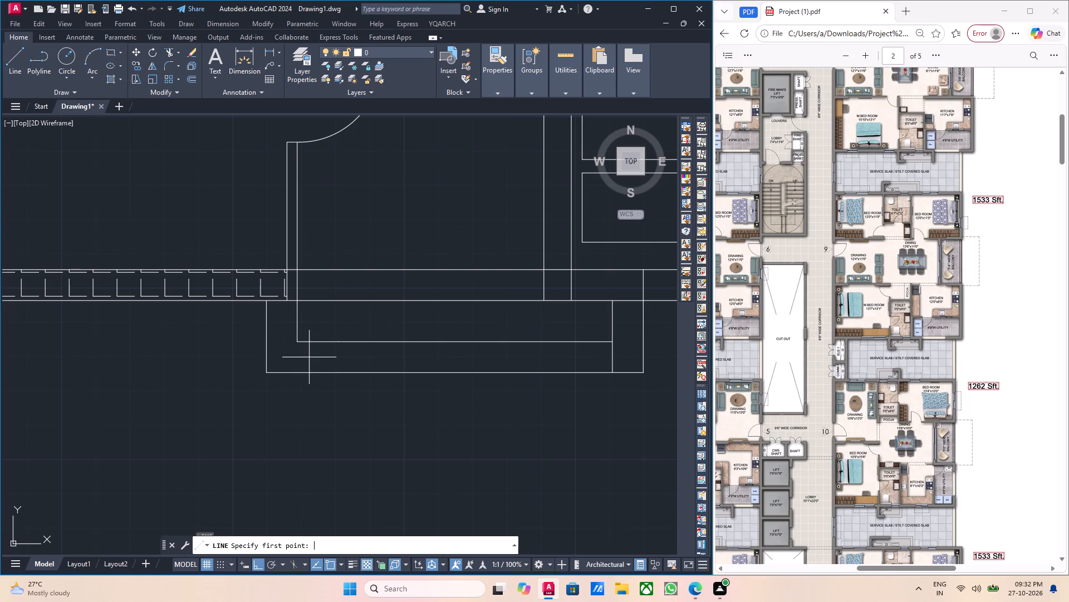
click(295, 341)
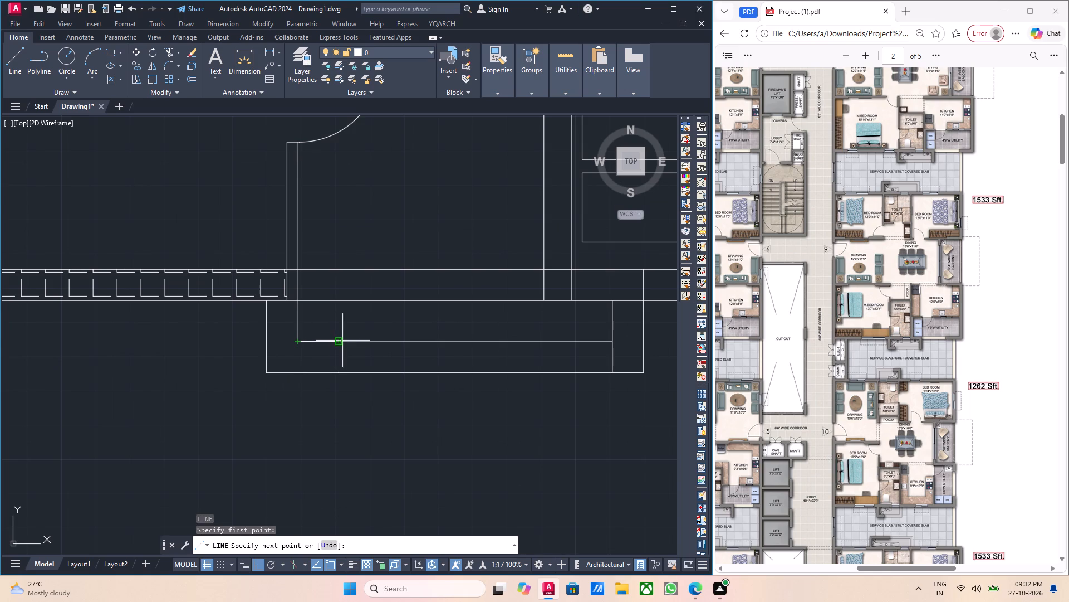
text(2')
key(Return)
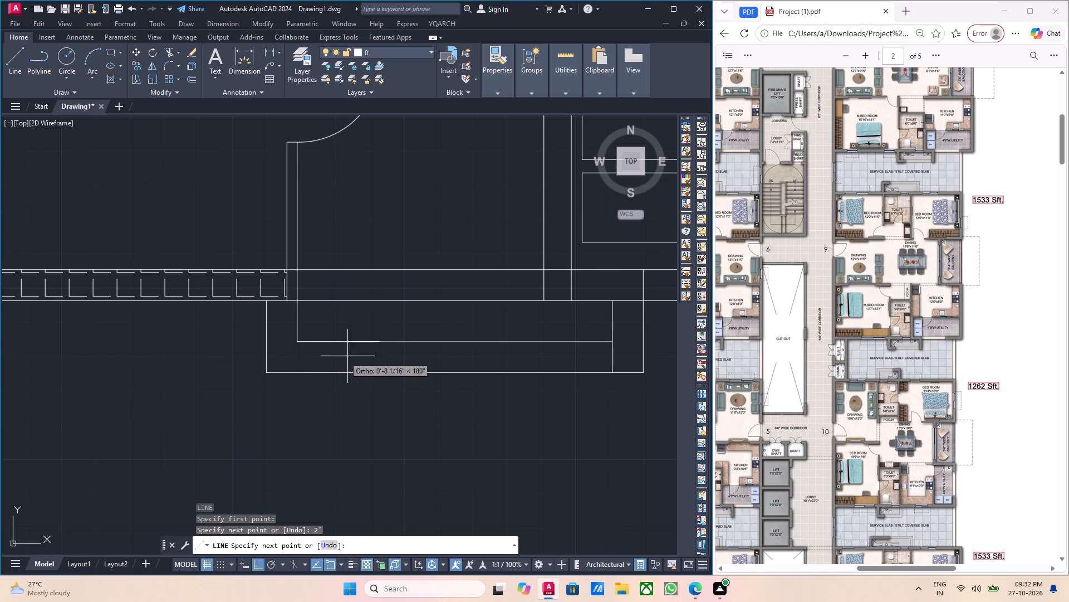
click(383, 372)
key(Escape)
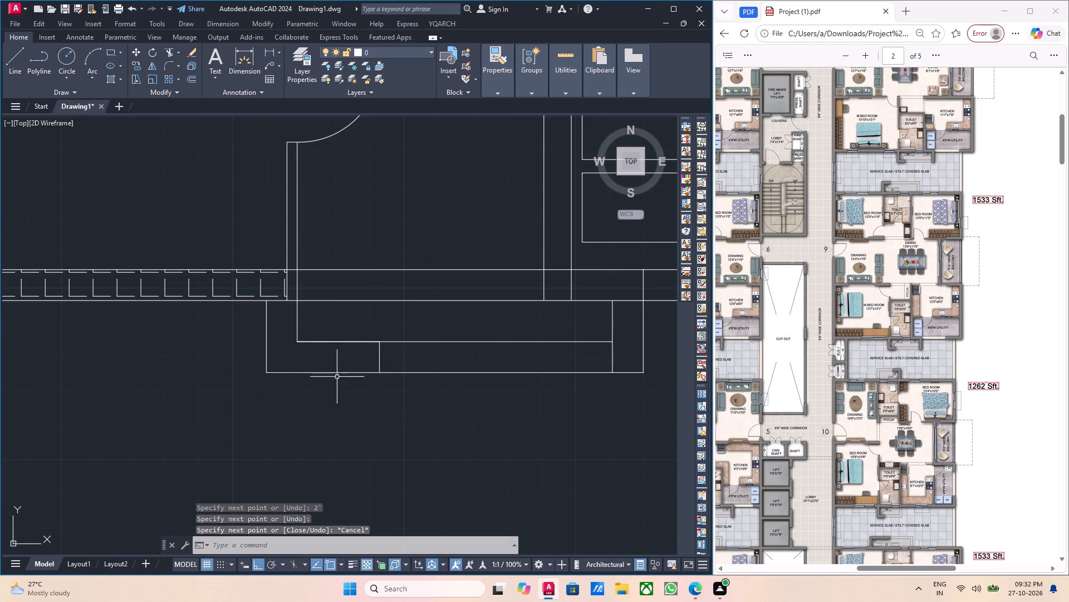
Delete the patterned hatch running along the left-hand flat's lower outer wall.
scroll(343, 376, down, 3)
middle_drag(375, 403, 387, 435)
scroll(343, 401, up, 3)
middle_drag(365, 414, 433, 449)
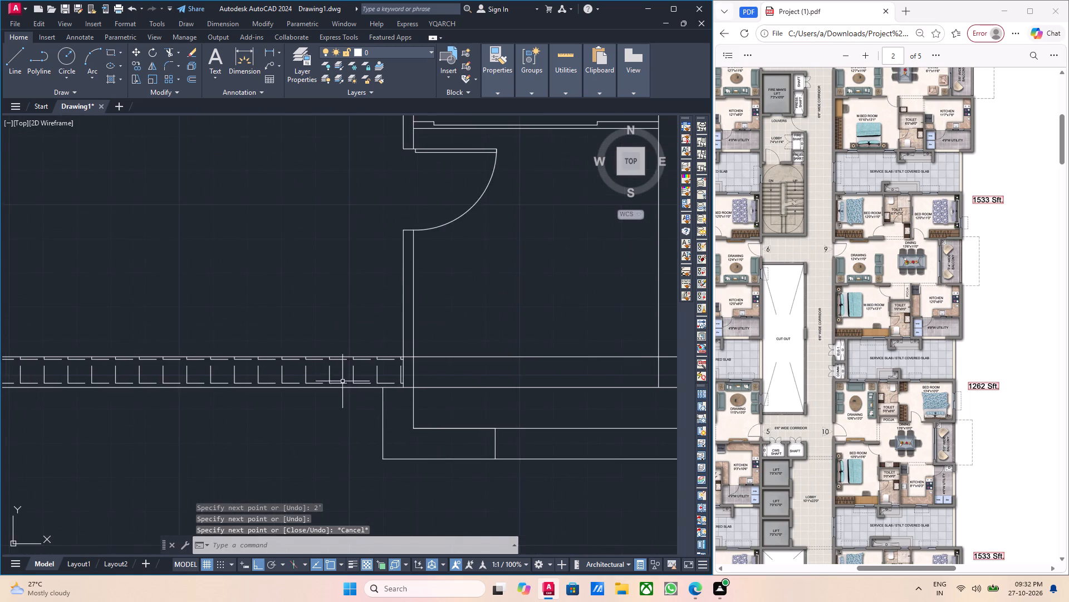
click(353, 385)
key(Delete)
Look over the left-hand flat and compare it with the right-hand flat's lower rooms, walls and duct.
scroll(341, 377, down, 3)
middle_drag(324, 412, 336, 450)
middle_drag(260, 439, 280, 447)
middle_drag(381, 420, 360, 436)
middle_drag(371, 389, 366, 409)
middle_drag(405, 387, 366, 412)
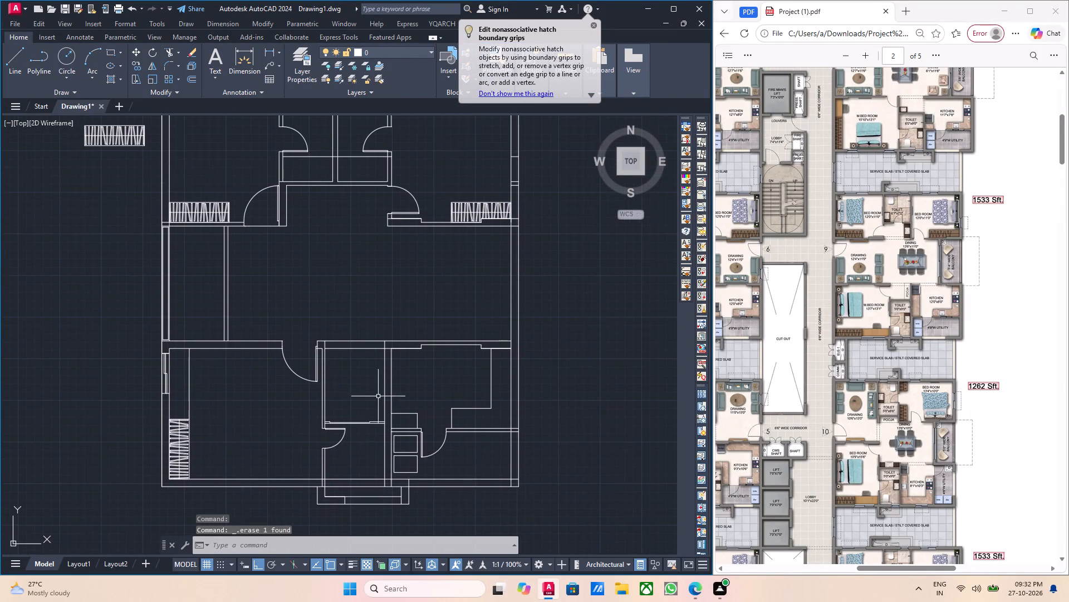
scroll(389, 414, down, 3)
middle_click(440, 388)
scroll(372, 383, up, 3)
scroll(372, 382, down, 2)
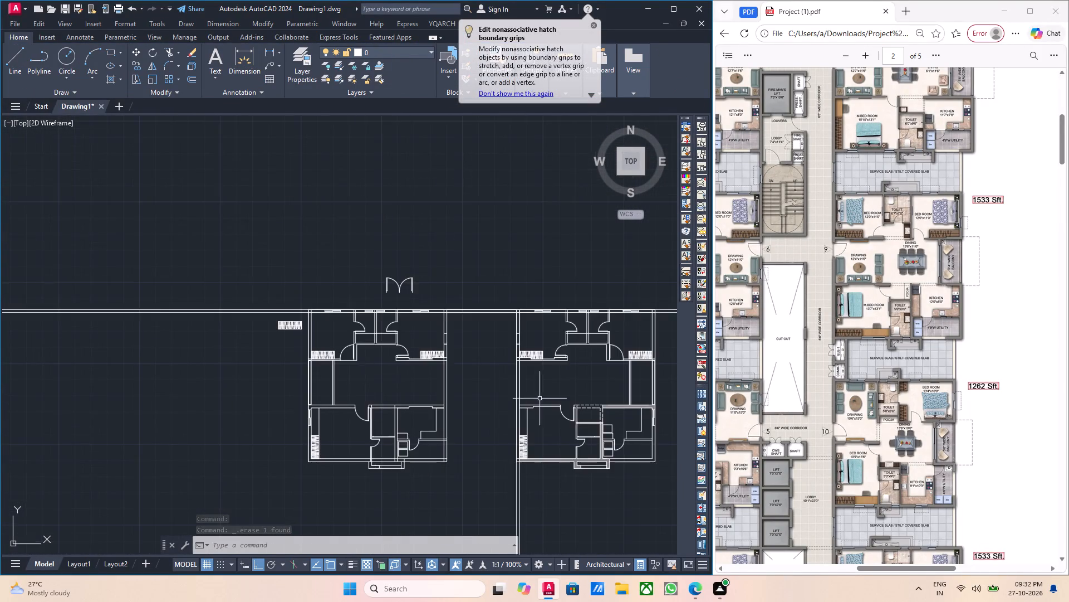
middle_drag(564, 399, 367, 397)
scroll(399, 470, up, 4)
scroll(396, 465, down, 2)
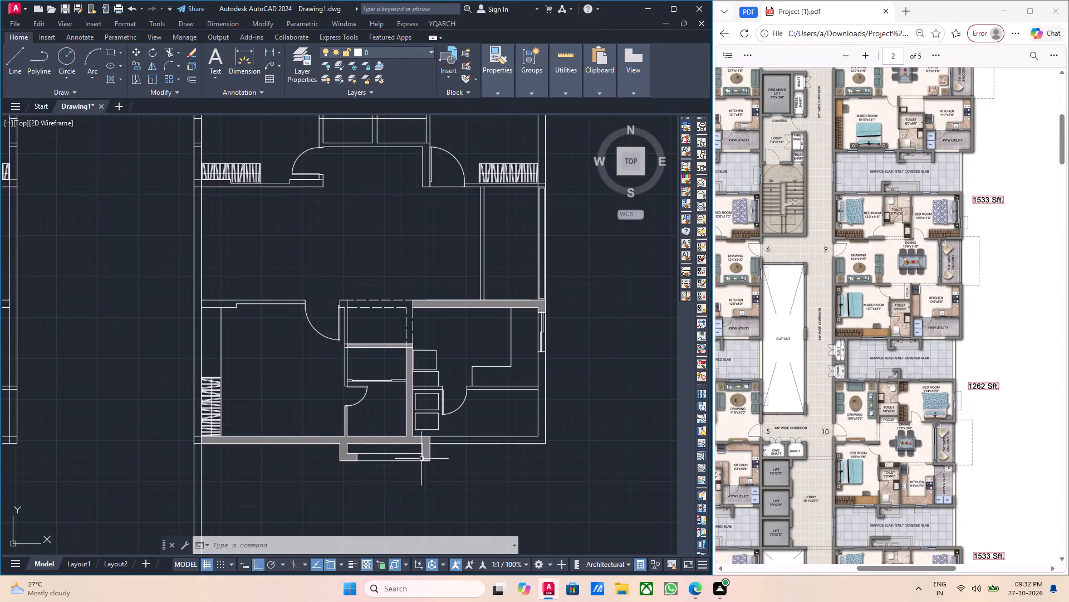
middle_drag(444, 455, 415, 464)
middle_drag(449, 455, 411, 445)
middle_drag(257, 435, 359, 437)
middle_drag(334, 426, 295, 430)
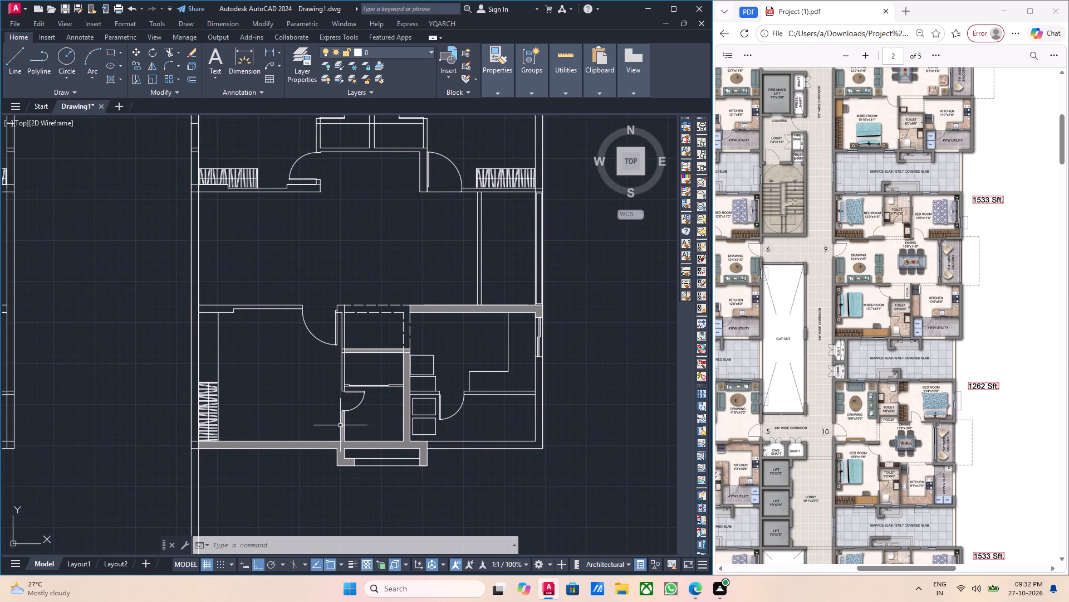
middle_drag(457, 420, 420, 420)
middle_drag(442, 420, 391, 420)
middle_drag(425, 421, 430, 465)
middle_drag(430, 412, 449, 440)
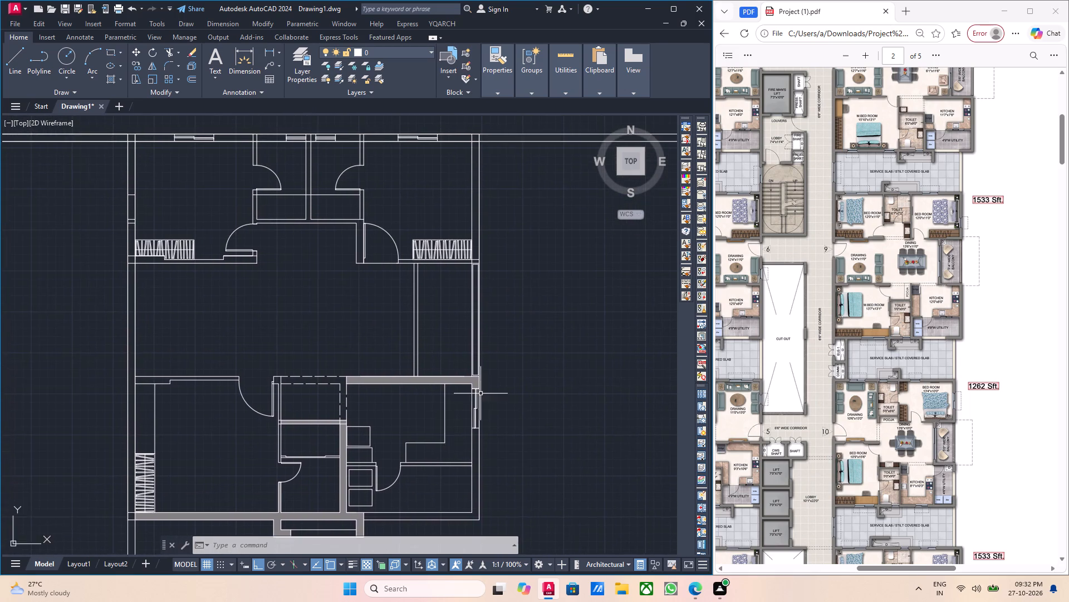
Stretch both long sides of the closed polyline in the right-hand flat's balcony outer wall by 0.5 each.
scroll(478, 361, up, 2)
scroll(477, 357, down, 3)
middle_drag(474, 351, 479, 390)
scroll(474, 357, up, 6)
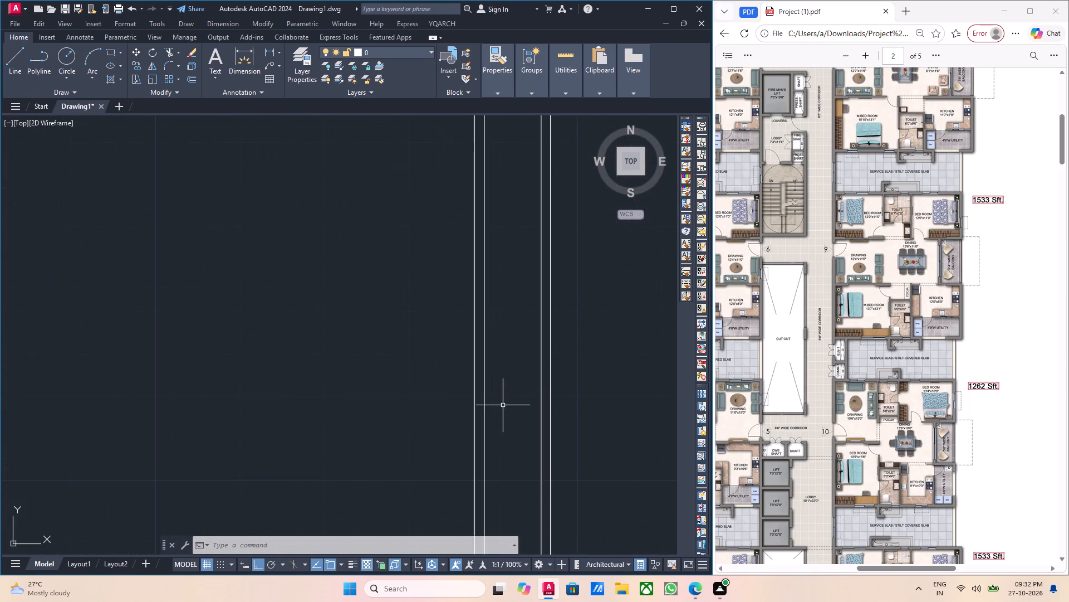
middle_drag(496, 402, 465, 351)
click(453, 368)
scroll(459, 354, down, 2)
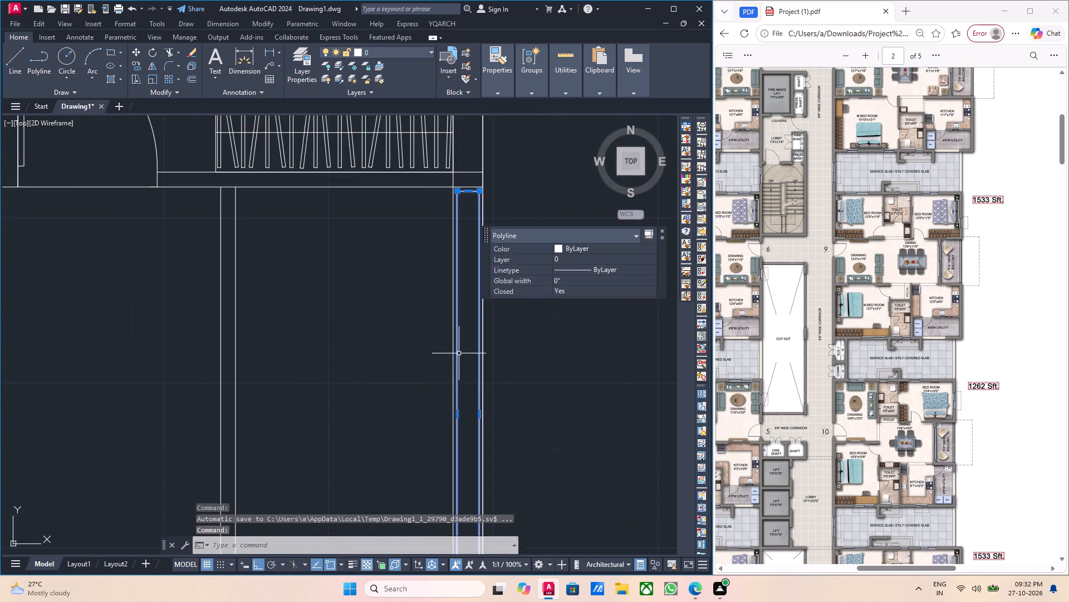
middle_drag(470, 392, 452, 360)
scroll(438, 381, up, 3)
click(438, 391)
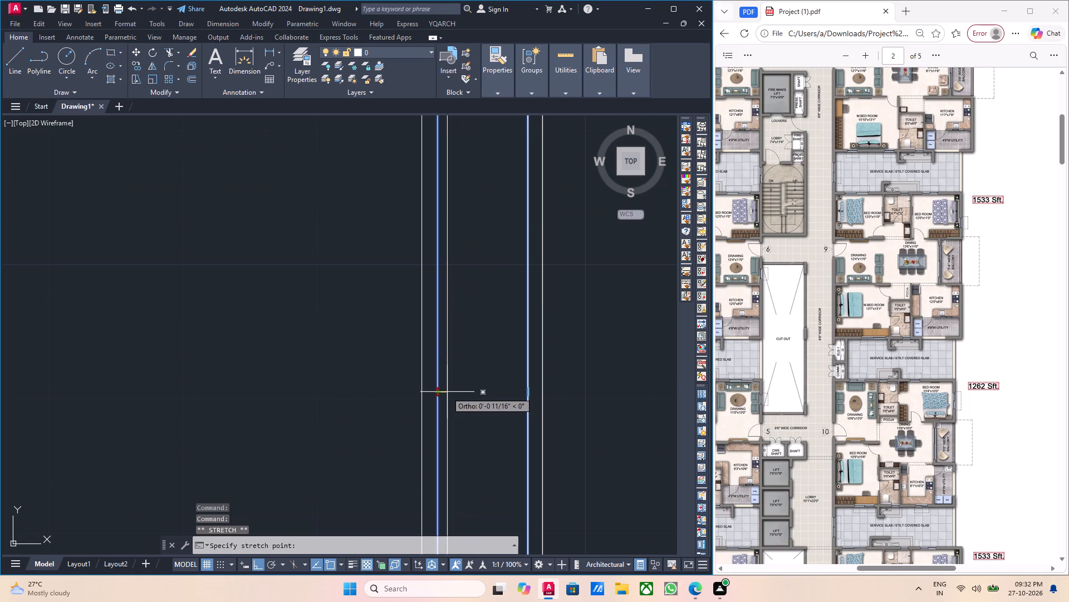
text(0.5)
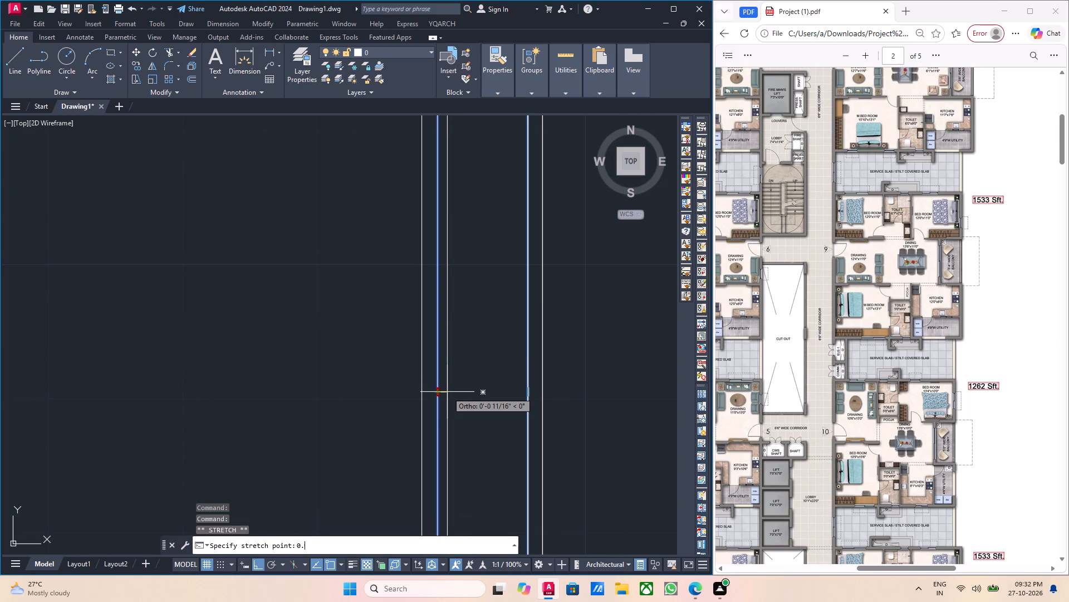
key(Return)
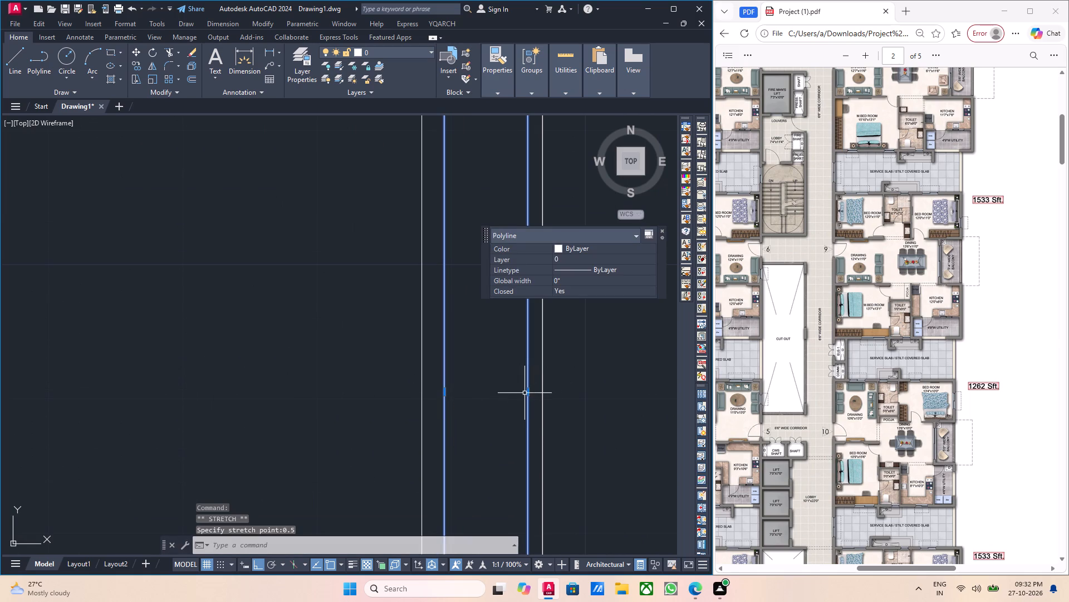
click(528, 391)
text(0.5)
key(Return)
scroll(512, 392, down, 2)
key(Escape)
scroll(509, 388, down, 3)
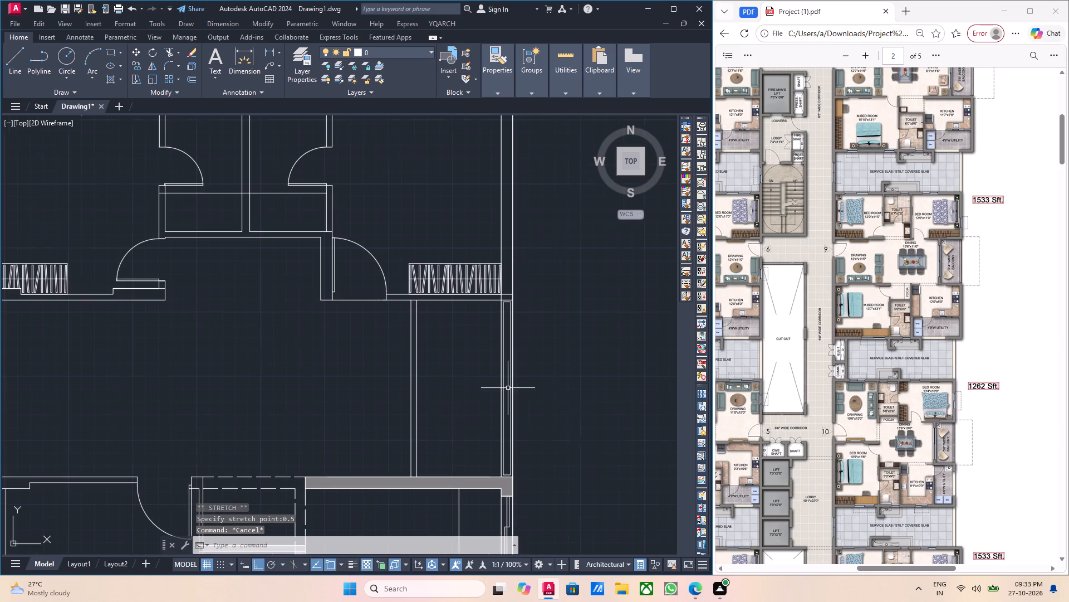
Examine the right-hand flat's bedroom wall and the 1740 Sft flat's drawing room and master bedroom on the reference PDF.
middle_drag(520, 423, 476, 368)
scroll(469, 374, down, 2)
scroll(465, 398, up, 1)
middle_drag(430, 402, 406, 378)
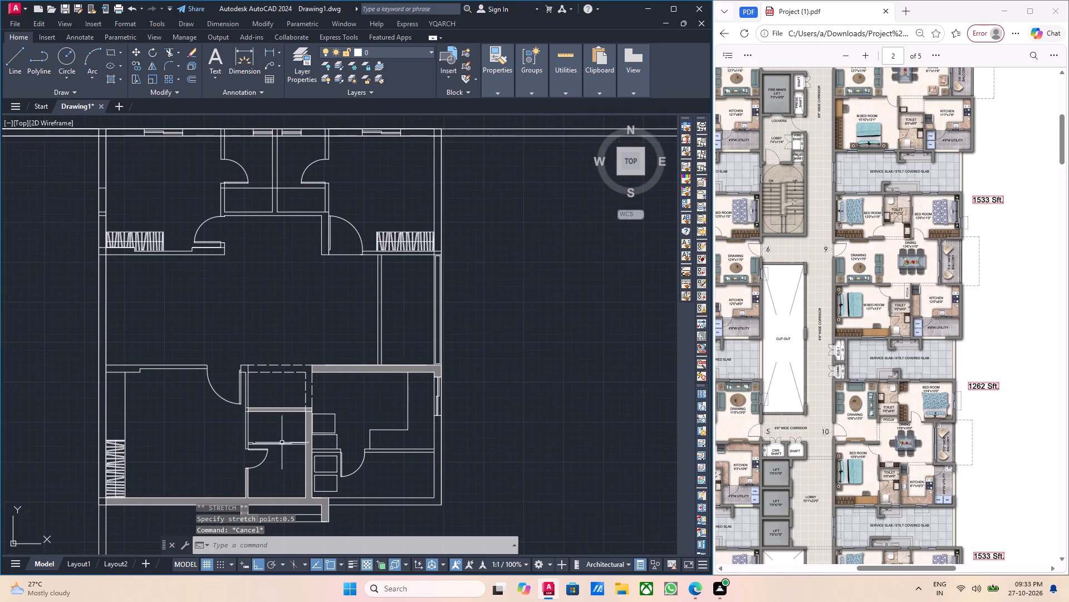
middle_drag(258, 445, 331, 410)
middle_drag(289, 370, 313, 366)
middle_drag(249, 367, 322, 368)
middle_drag(282, 350, 308, 372)
scroll(325, 371, up, 3)
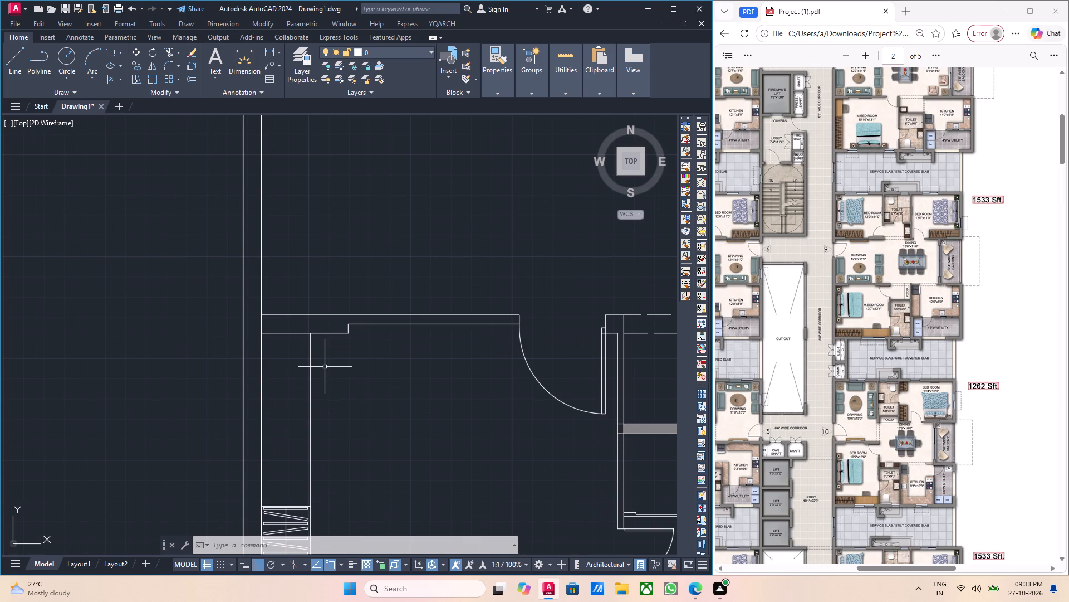
scroll(831, 178, up, 4)
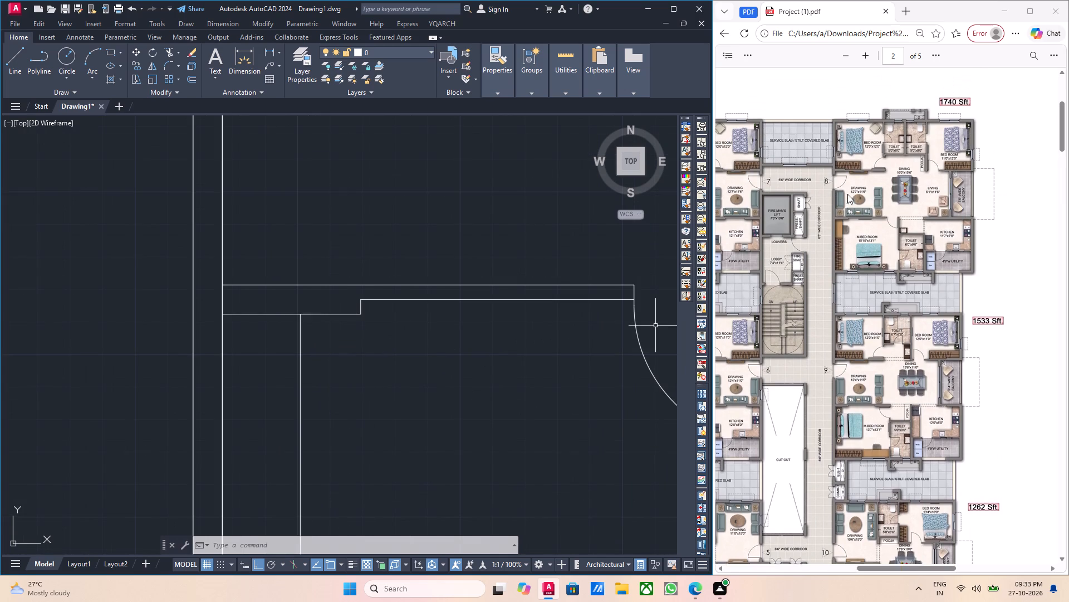
scroll(828, 229, up, 2)
scroll(820, 246, down, 2)
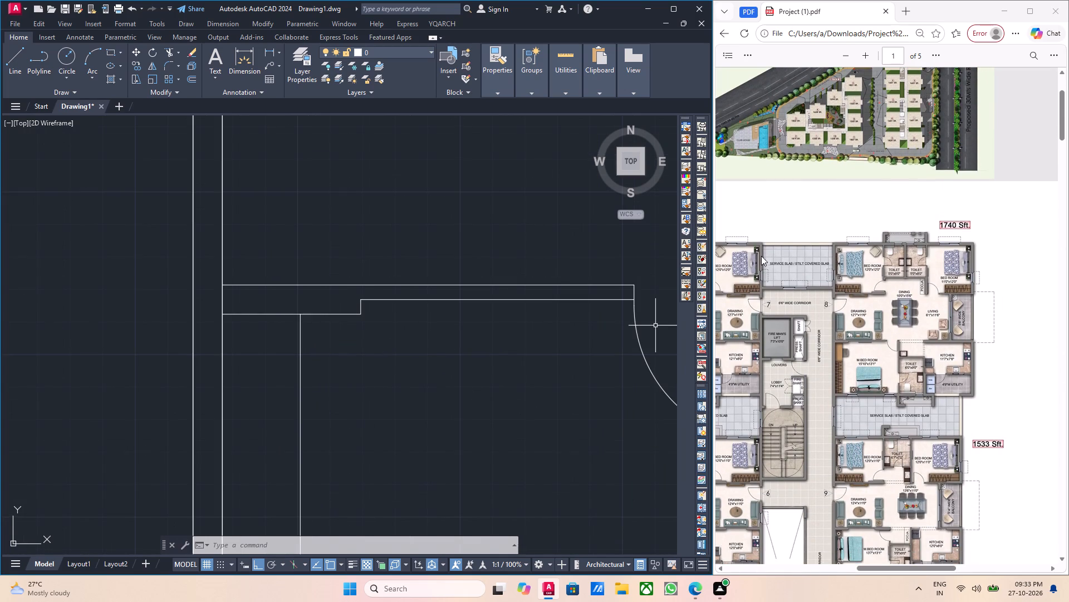
ctrl+scroll(840, 324, up, 6)
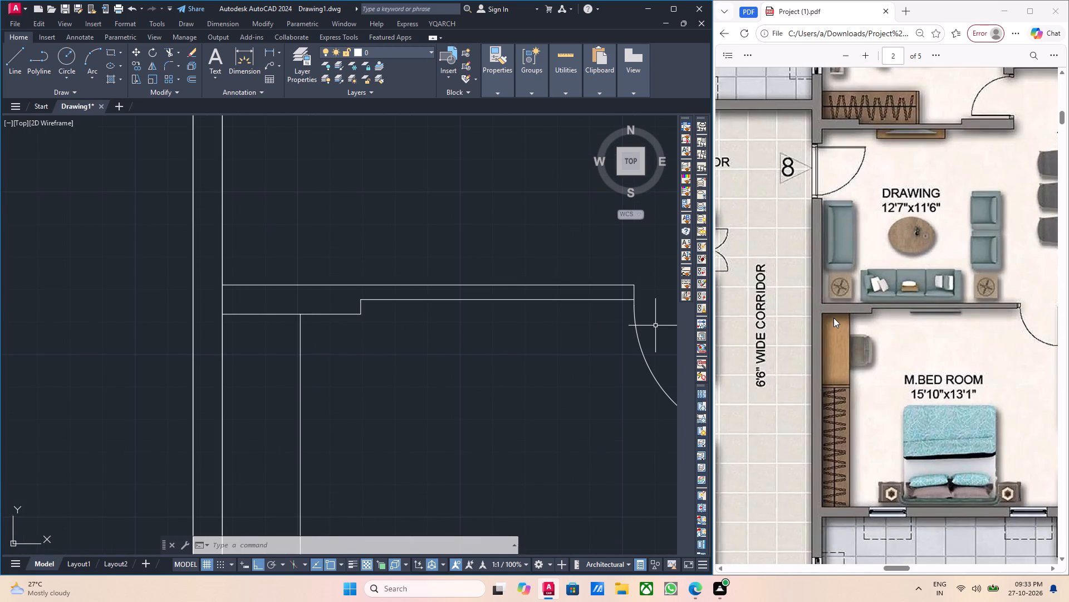
ctrl+scroll(833, 318, down, 1)
scroll(243, 309, up, 1)
Trim the outer wall's inner line where the right-hand flat's master bedroom upper wall joins it.
text(tr)
key(Return)
scroll(217, 304, up, 2)
click(217, 301)
click(185, 297)
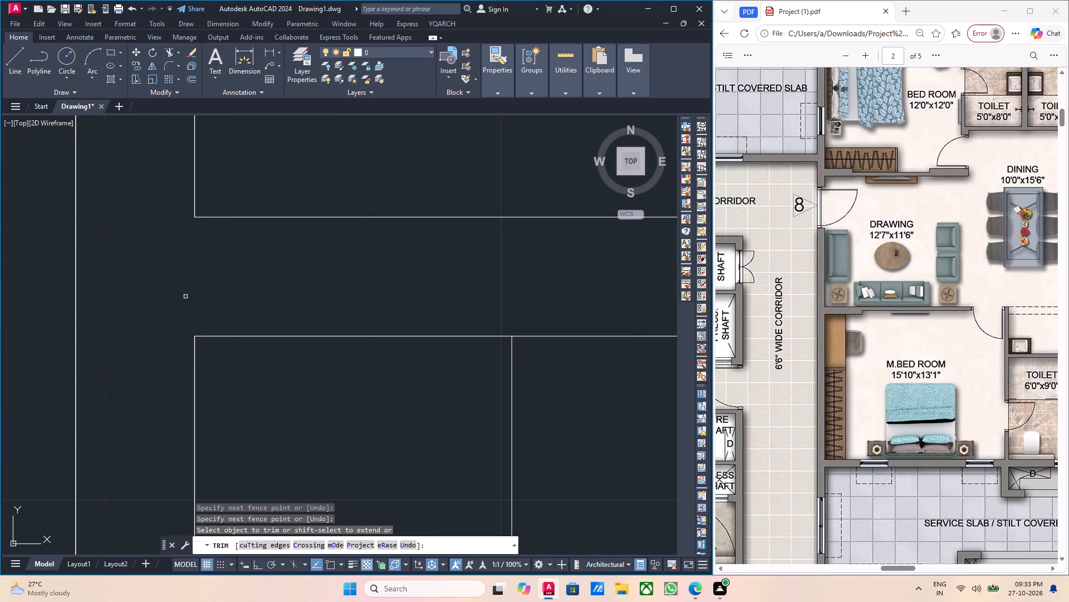
scroll(185, 297, down, 2)
key(Escape)
Delete the solid grey hatch along the right-hand flat's lower wall, toilet side wall and duct.
scroll(185, 298, down, 4)
middle_drag(237, 348, 266, 271)
middle_drag(252, 312, 276, 271)
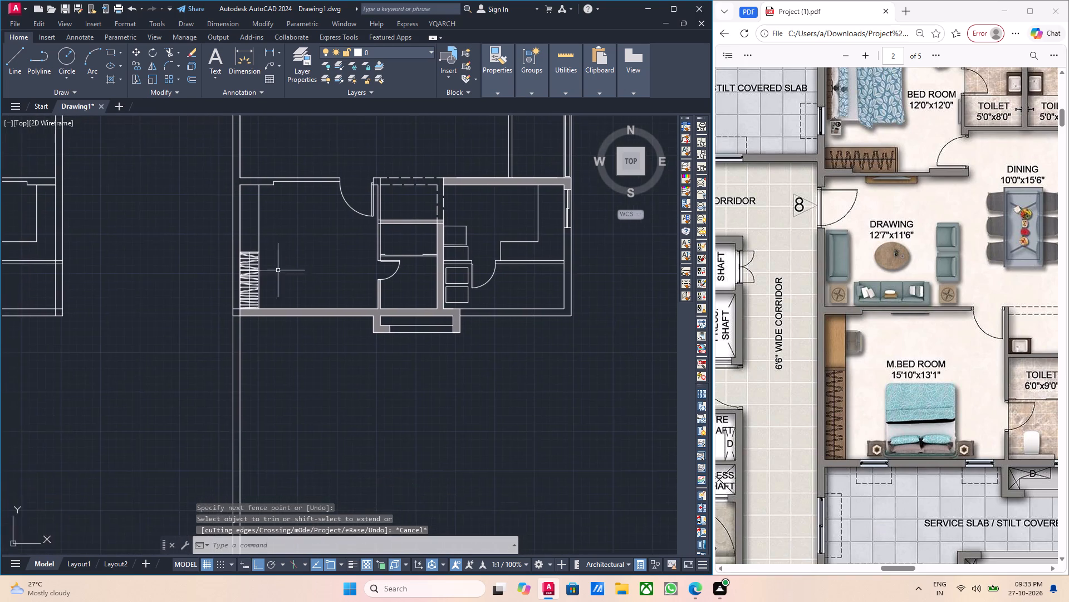
scroll(235, 313, up, 7)
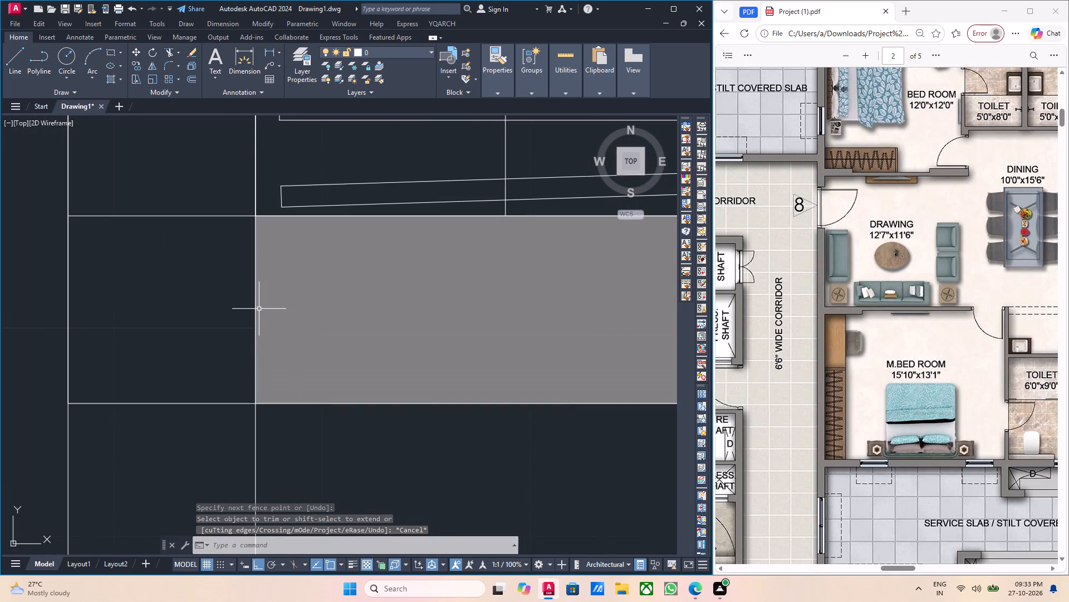
scroll(277, 310, down, 3)
click(322, 315)
middle_drag(347, 330, 328, 333)
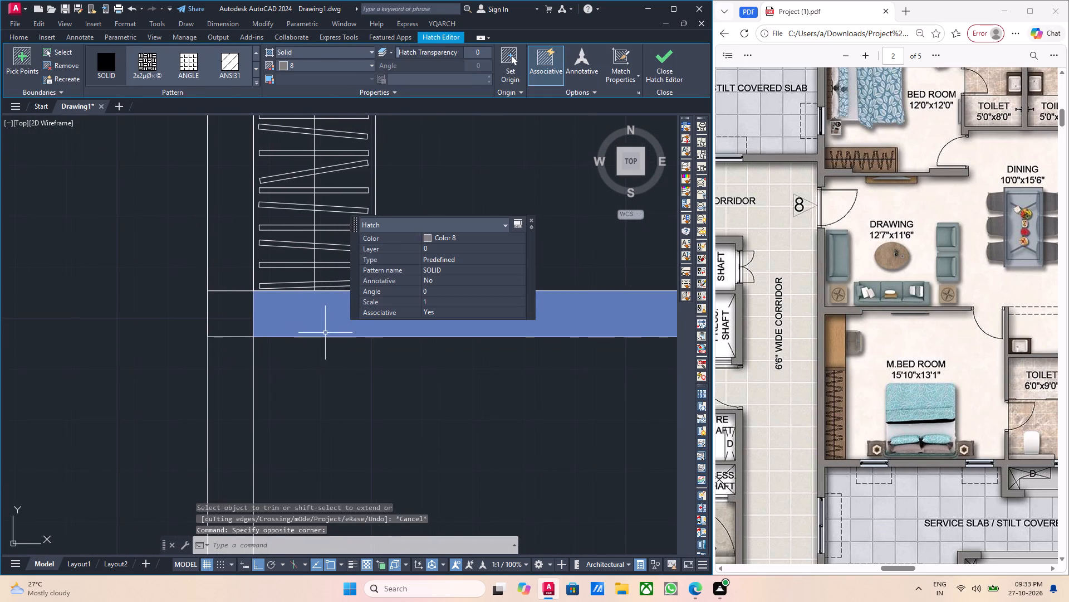
key(Delete)
Trim the wall lines crossing inside the right-hand flat's lower wall corner below the wardrobe.
scroll(272, 322, up, 2)
key(t)
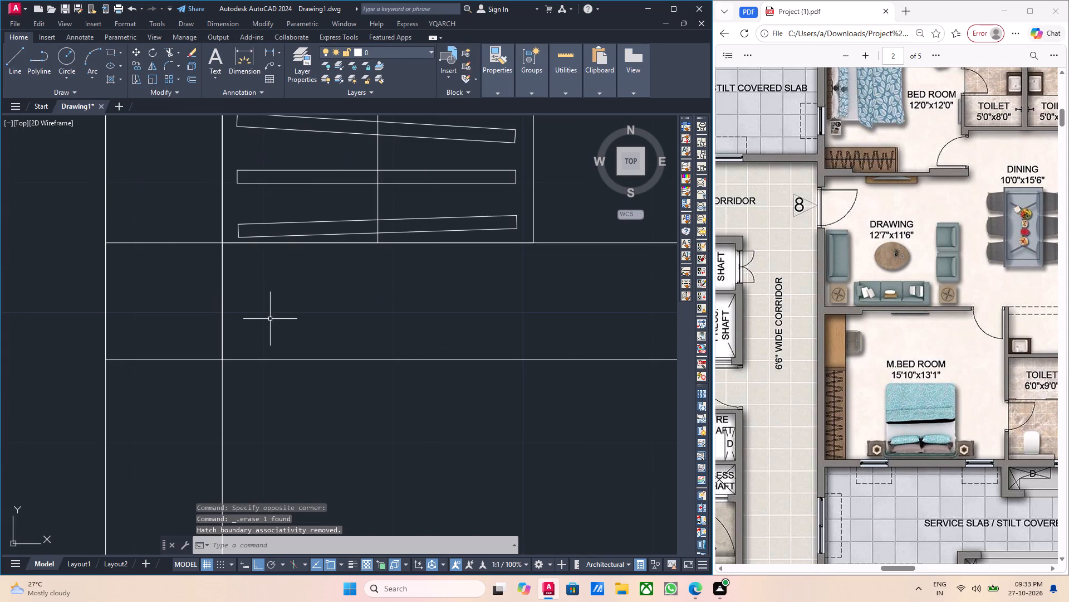
key(r)
key(Return)
scroll(249, 317, up, 2)
click(243, 321)
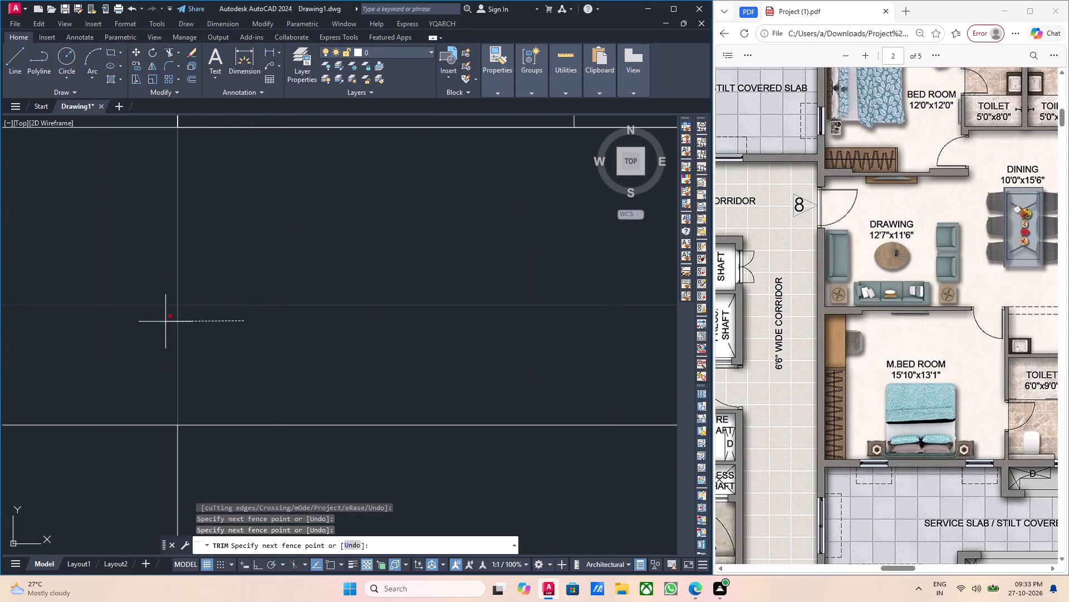
click(165, 322)
scroll(165, 322, down, 2)
middle_drag(145, 301, 174, 336)
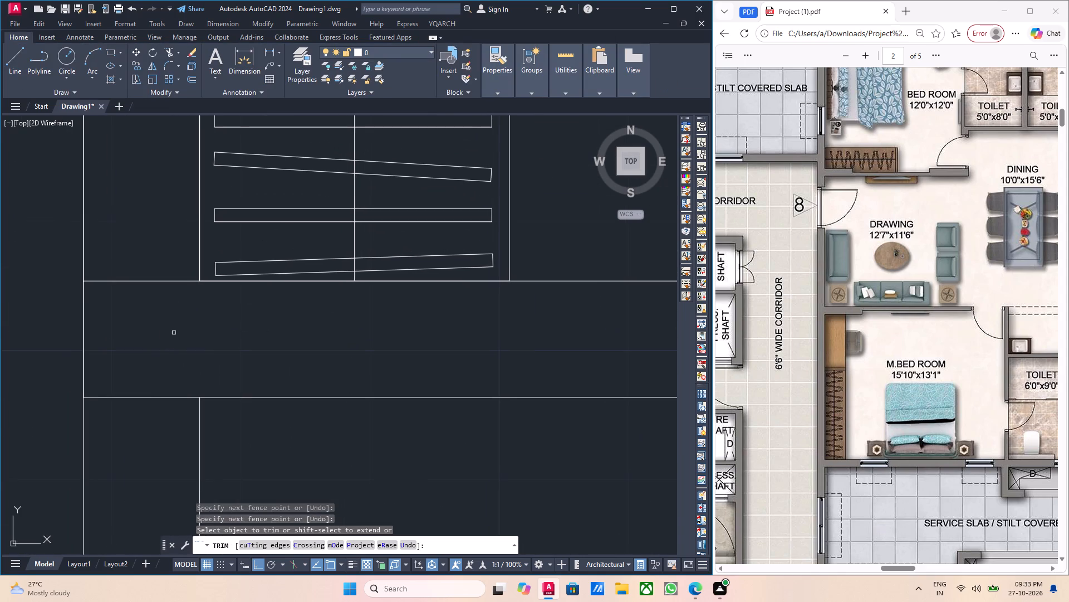
click(153, 303)
click(137, 272)
scroll(144, 294, down, 5)
key(Escape)
Delete the solid grey hatch in the wall between the right-hand flat's toilet and the dashed area above it.
middle_drag(332, 322, 283, 344)
scroll(309, 342, up, 2)
middle_drag(339, 340, 249, 356)
scroll(307, 360, down, 1)
middle_drag(334, 397, 336, 458)
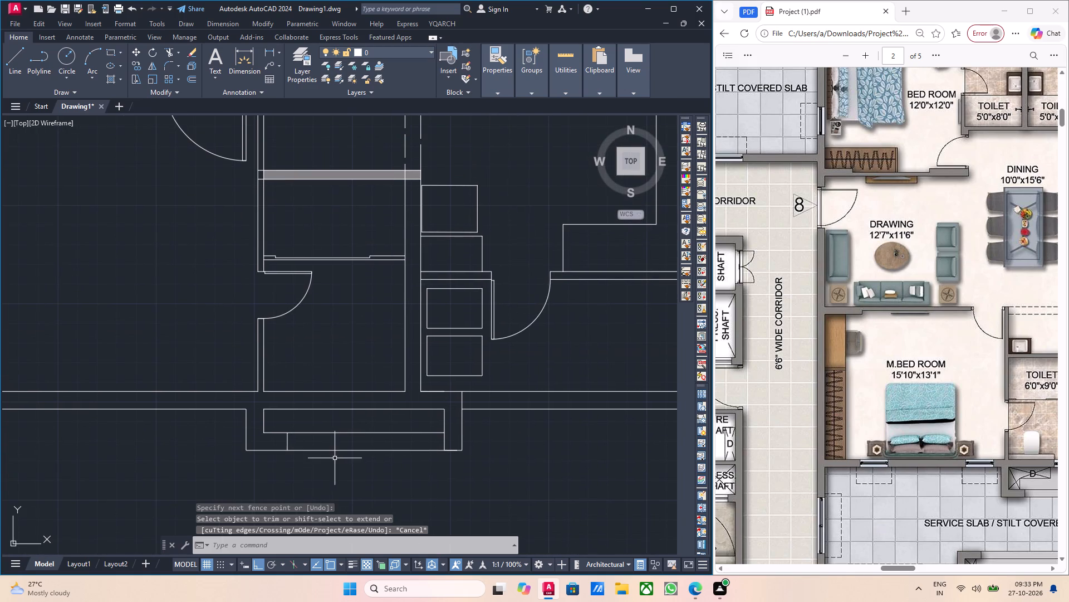
middle_drag(439, 422, 432, 457)
middle_drag(351, 415, 354, 437)
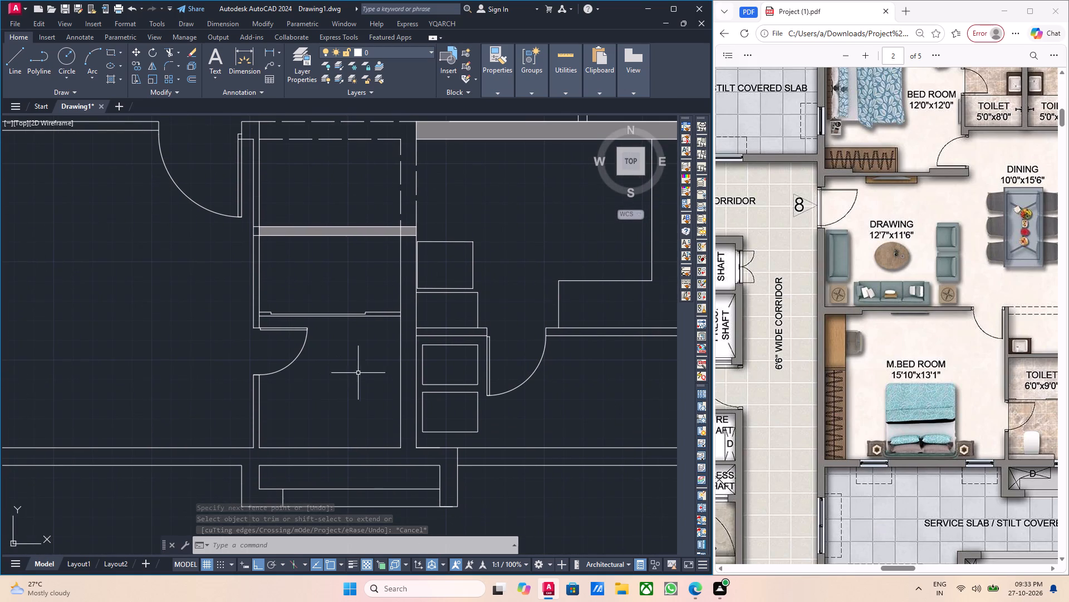
scroll(371, 258, up, 2)
middle_drag(430, 266, 408, 324)
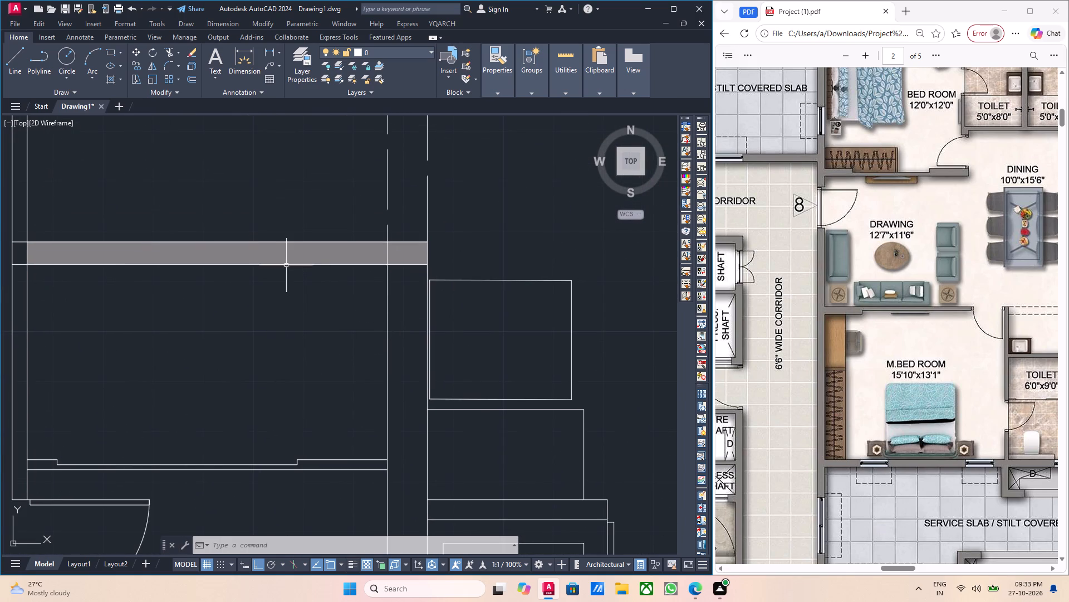
click(281, 254)
key(Delete)
Trim the crossing wall lines where the wall between the right-hand flat's toilet and dashed area meets the kitchen-side wall.
middle_drag(341, 273, 349, 290)
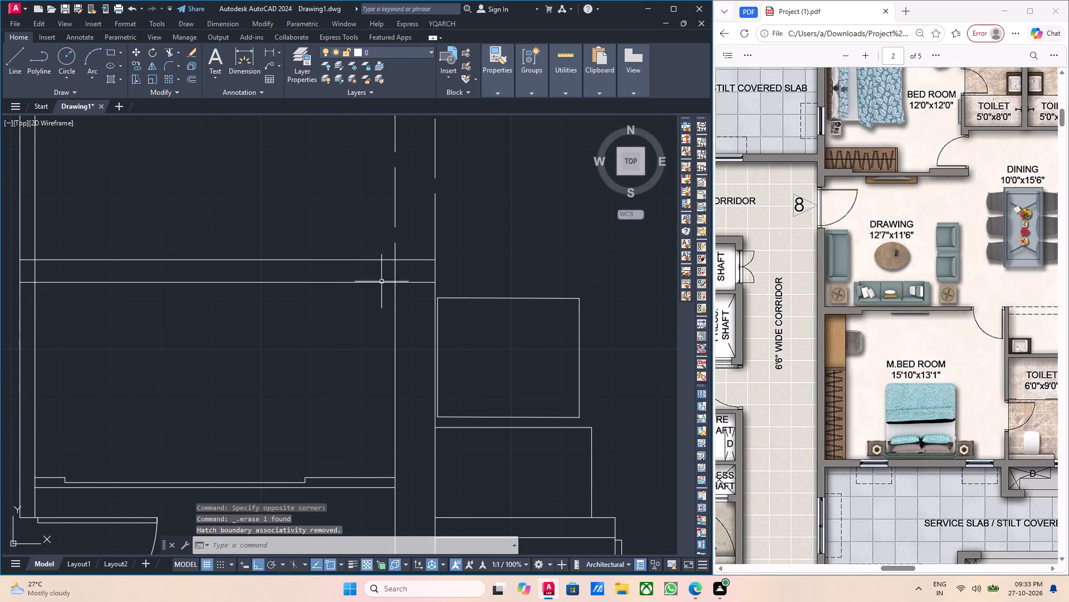
text(tr)
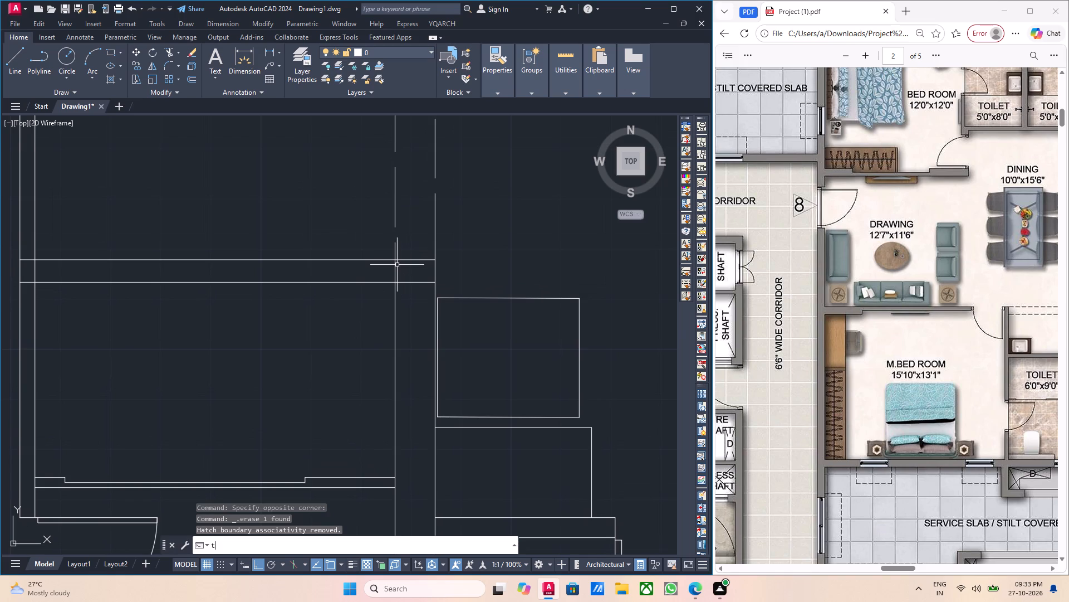
key(Return)
scroll(415, 281, up, 2)
click(413, 306)
click(401, 277)
drag(376, 272, 366, 270)
click(333, 264)
Trim the crossing lines where the wall between the toilet and dashed area meets the master bedroom side wall.
scroll(333, 264, down, 4)
scroll(301, 260, up, 1)
middle_drag(305, 264, 389, 271)
scroll(206, 275, up, 2)
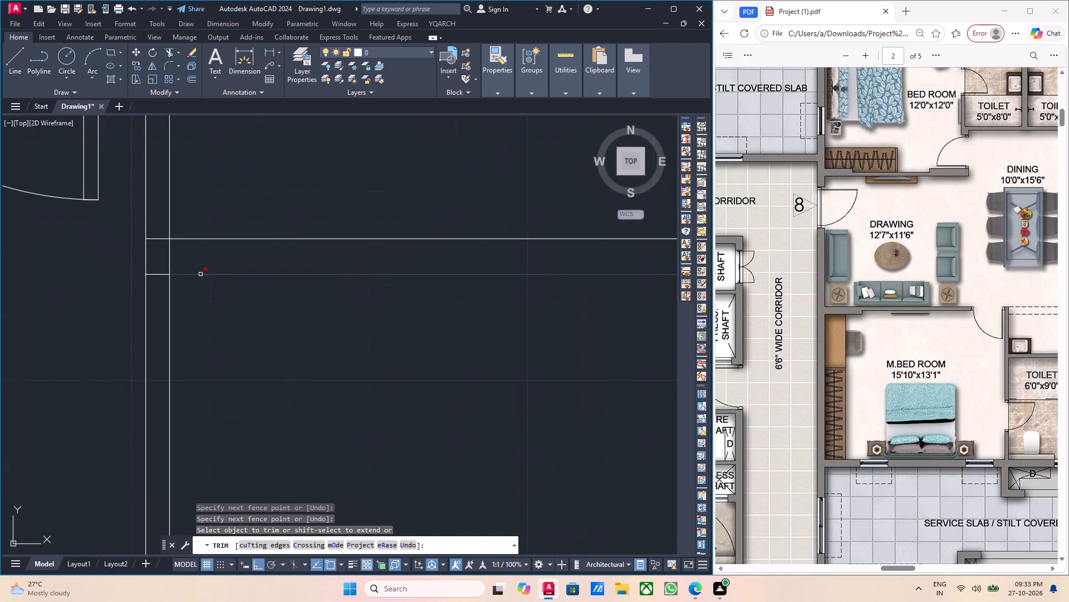
middle_drag(233, 283, 357, 285)
scroll(301, 266, up, 2)
drag(298, 261, 283, 261)
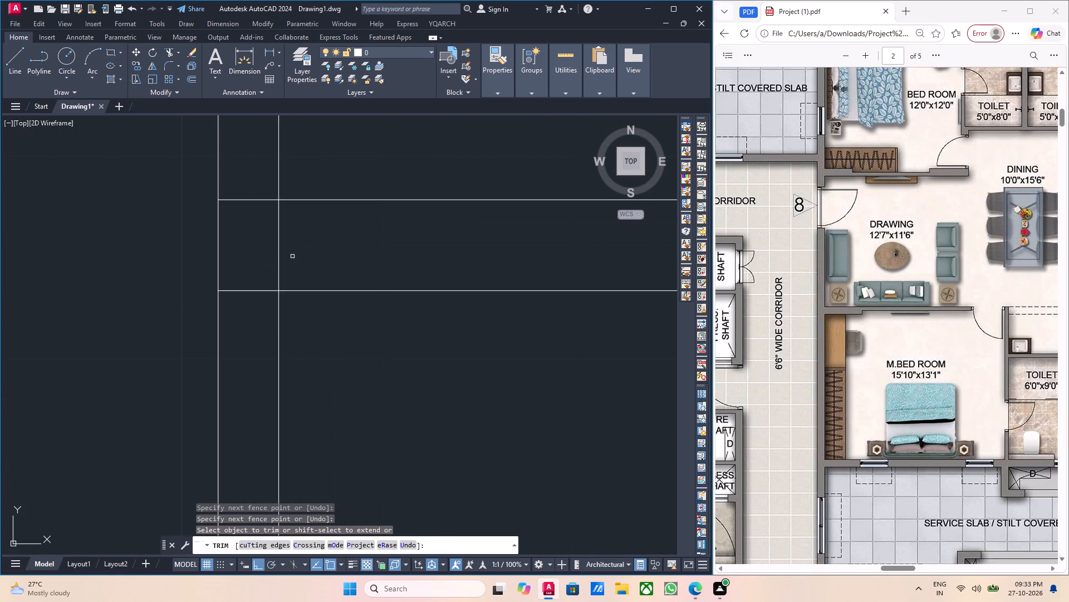
drag(292, 256, 271, 256)
drag(253, 280, 255, 327)
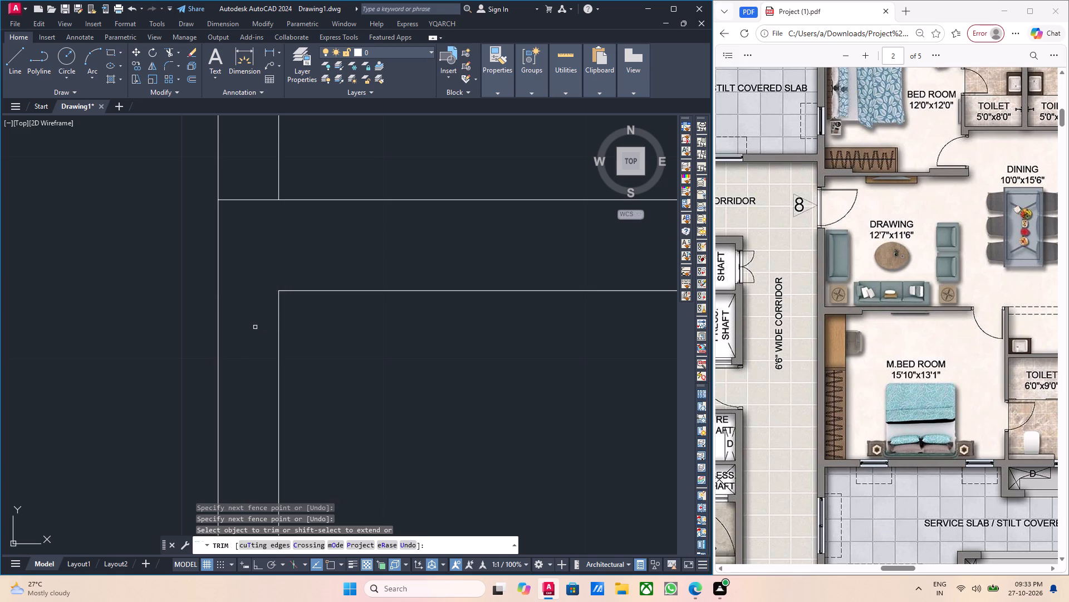
scroll(253, 322, down, 2)
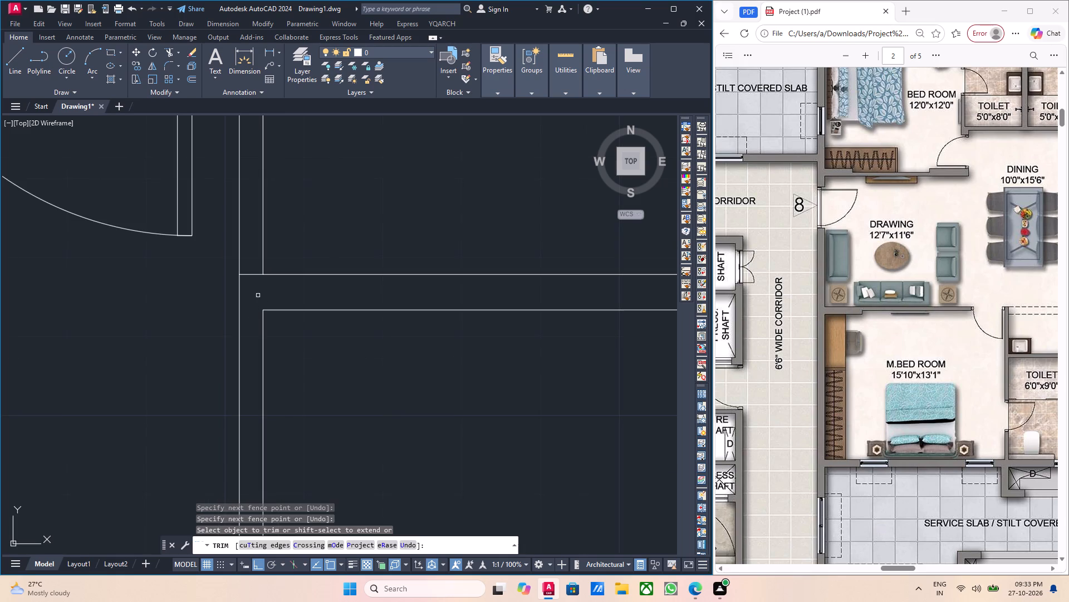
scroll(258, 294, down, 3)
middle_drag(260, 297, 268, 337)
scroll(260, 324, up, 3)
drag(276, 347, 276, 342)
click(273, 332)
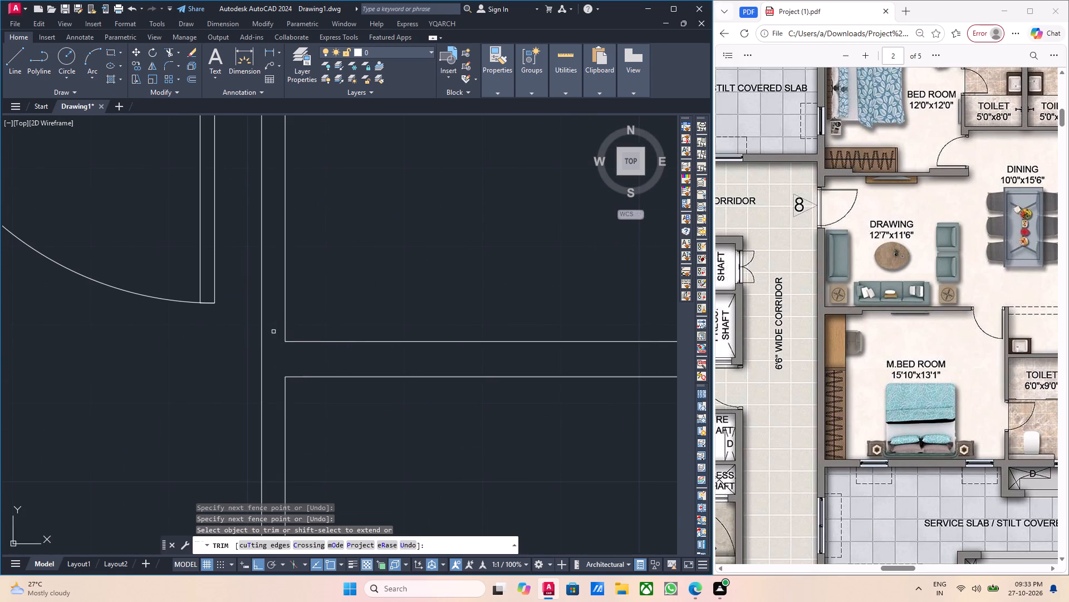
Compare the right-hand flat's lower wall and duct junctions near the utility with the reference PDF plan.
scroll(273, 332, down, 2)
scroll(460, 391, down, 2)
middle_drag(449, 415, 374, 332)
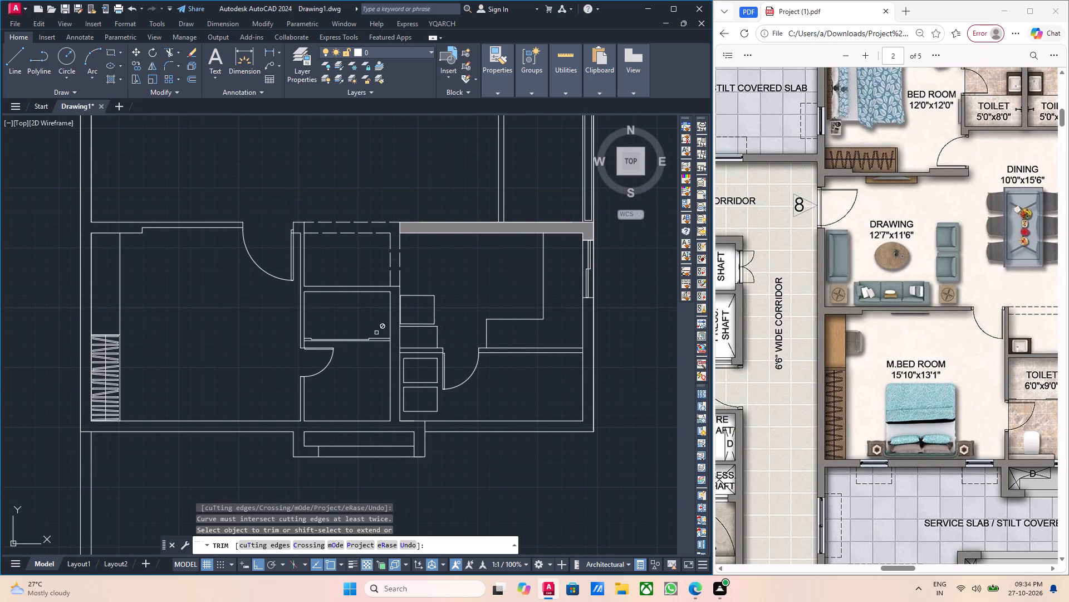
scroll(307, 241, up, 1)
scroll(311, 255, down, 1)
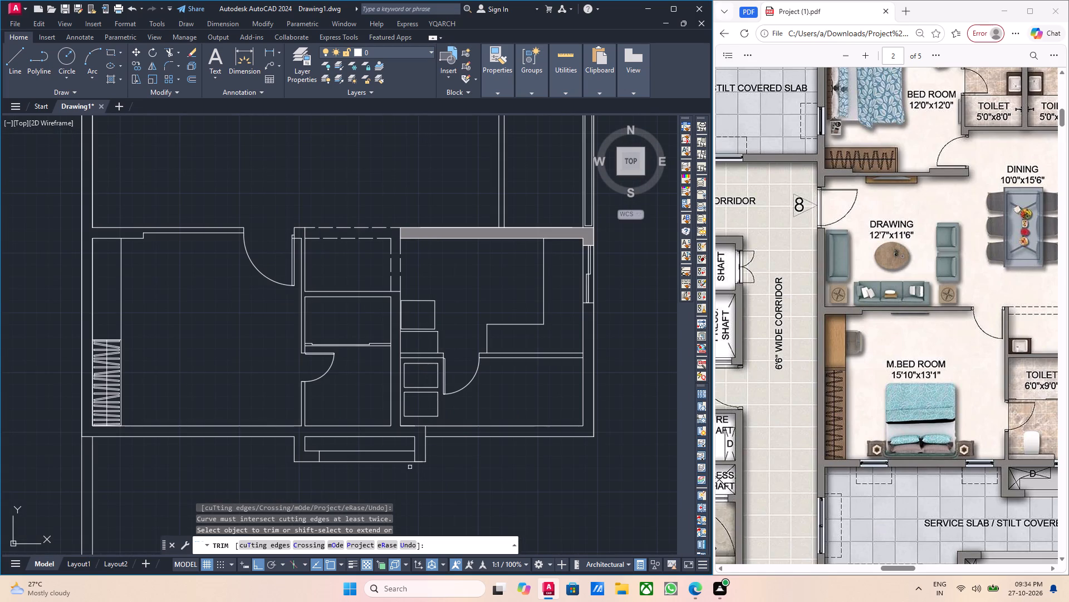
scroll(434, 434, up, 2)
scroll(434, 432, down, 1)
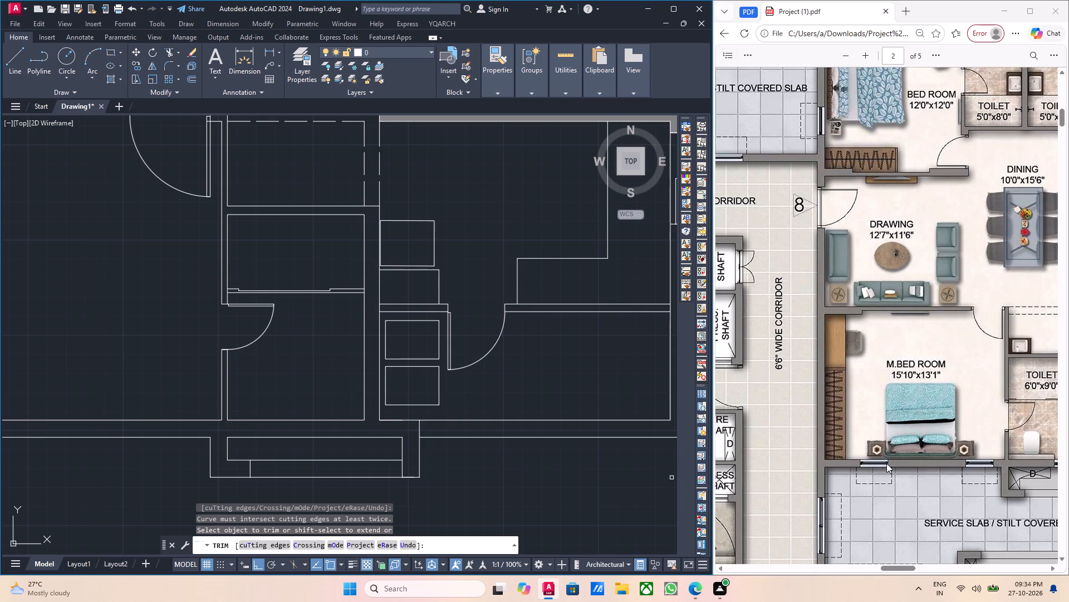
scroll(446, 436, up, 2)
click(388, 425)
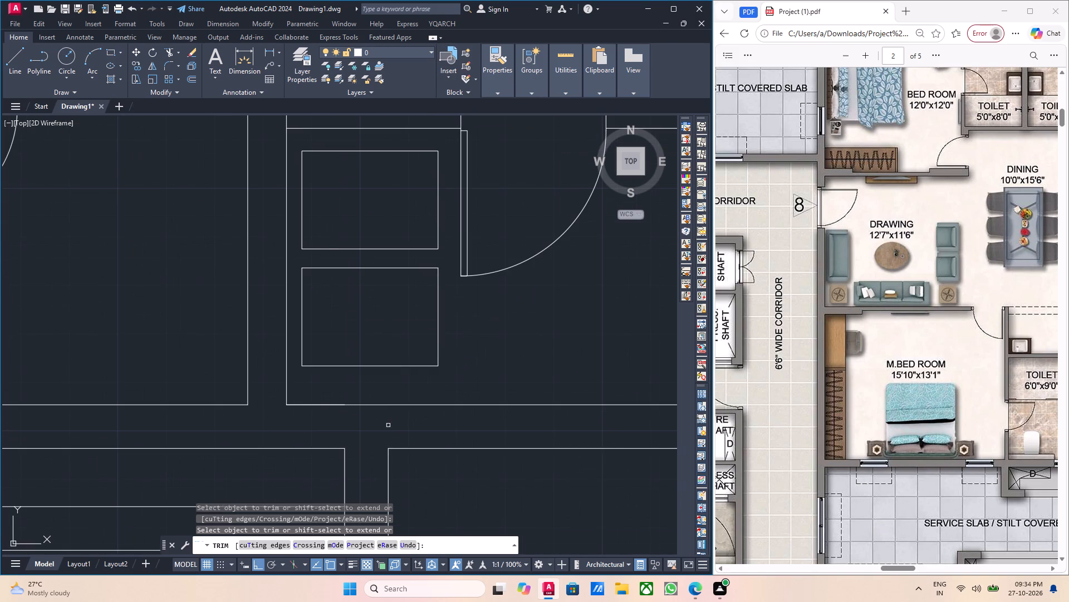
scroll(388, 426, down, 1)
ctrl+middle_drag(883, 427, 931, 419)
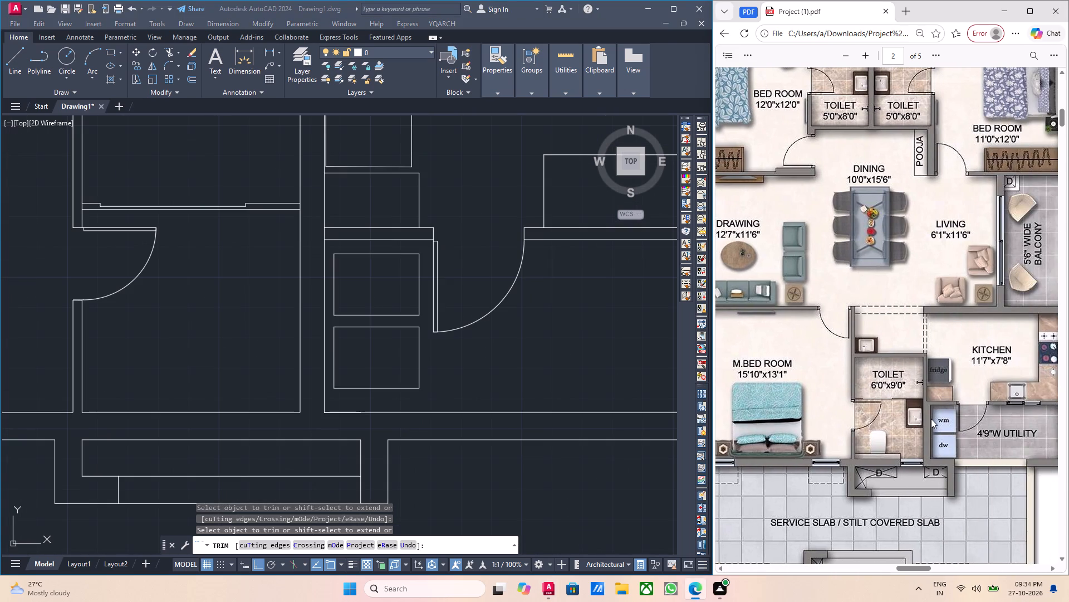
ctrl+middle_drag(900, 421, 926, 423)
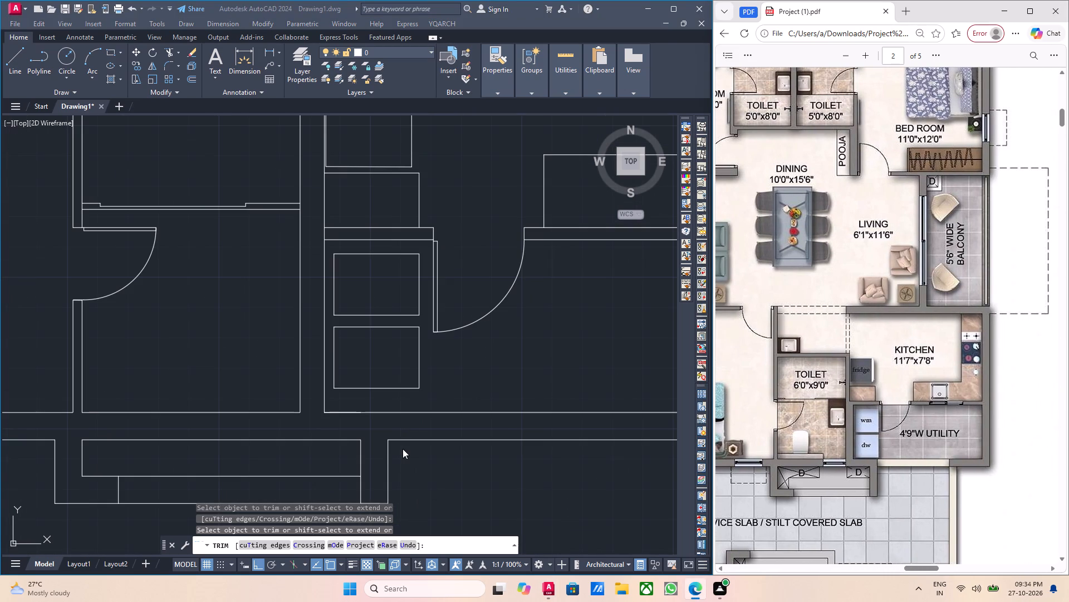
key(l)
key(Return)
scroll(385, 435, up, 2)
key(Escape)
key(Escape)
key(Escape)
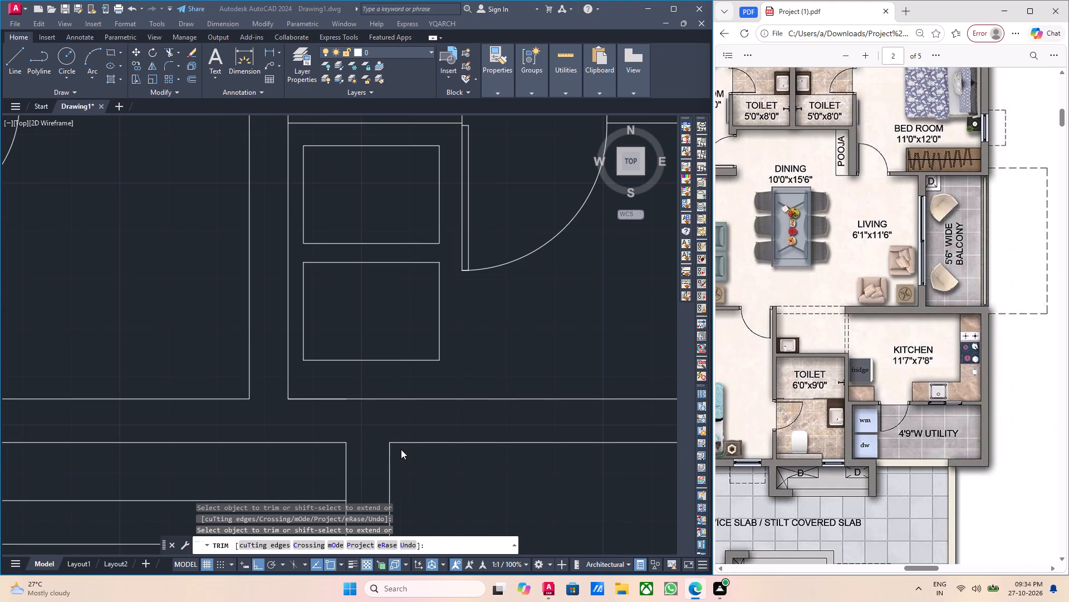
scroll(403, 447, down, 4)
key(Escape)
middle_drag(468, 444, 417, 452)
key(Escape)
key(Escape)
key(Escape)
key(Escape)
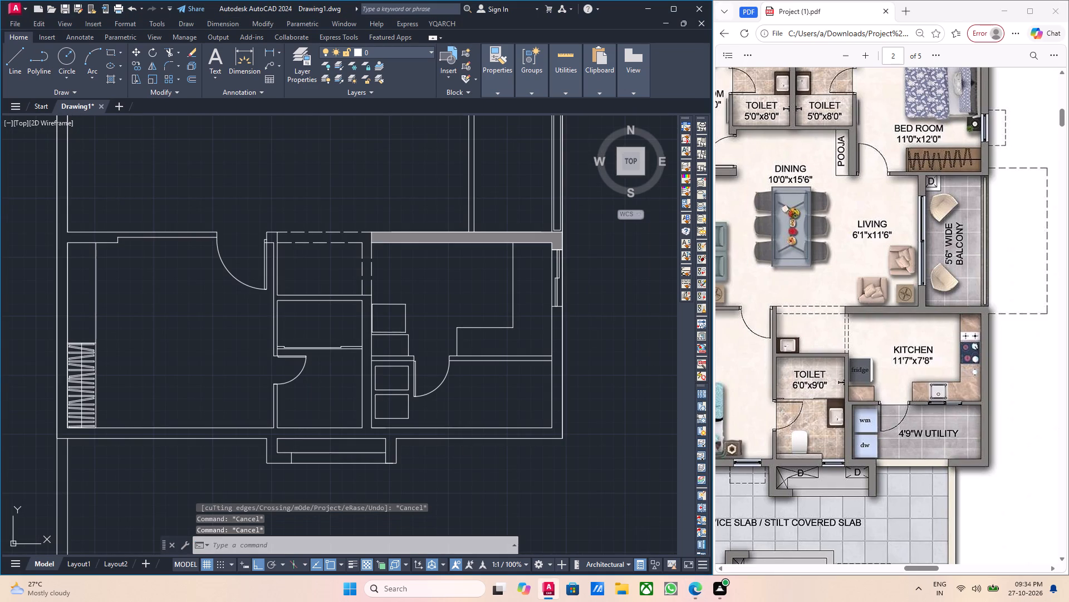
Draw a line across the lower wall from the duct's outer corner to the utility's inner wall line.
key(l)
key(Return)
scroll(396, 448, up, 3)
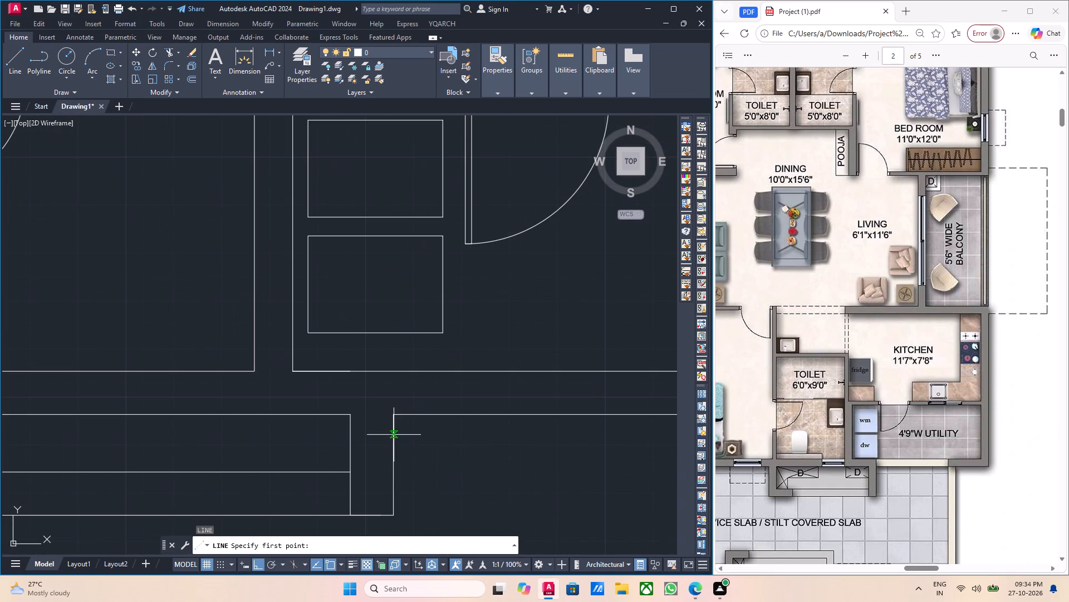
click(393, 413)
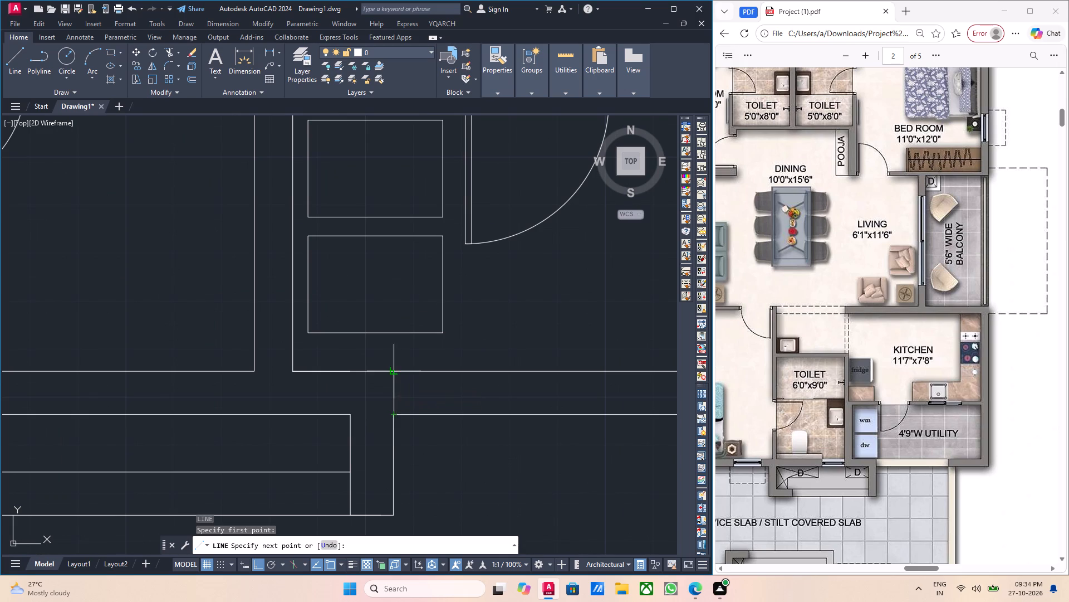
click(396, 373)
key(Escape)
Examine the master bedroom toilet's lower wall, window and ducts in the reference PDF plan.
scroll(411, 411, down, 5)
middle_drag(330, 391, 424, 406)
middle_drag(348, 386, 352, 390)
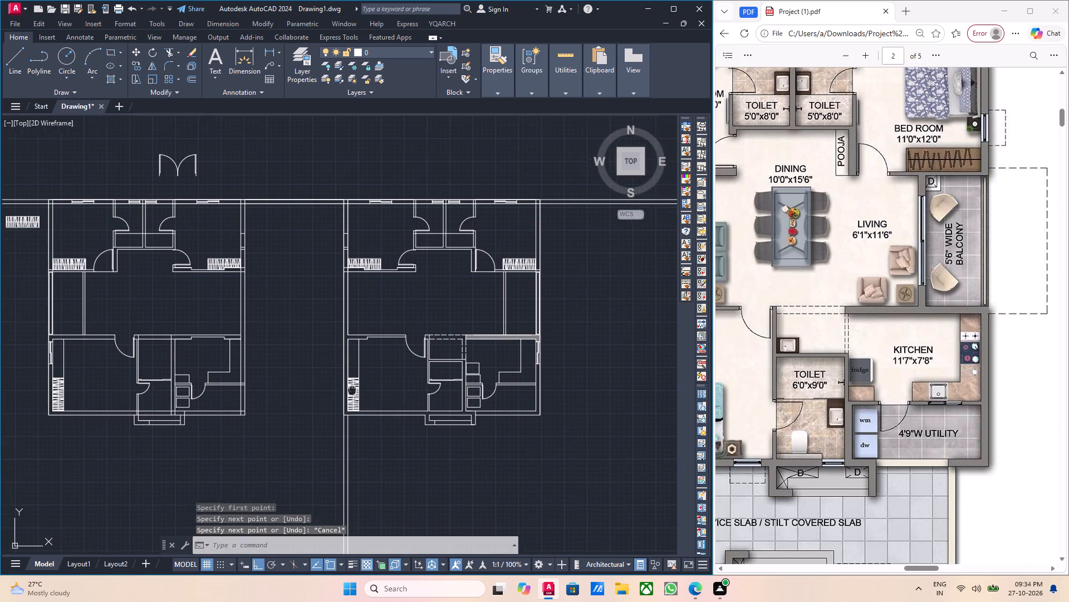
middle_drag(352, 390, 362, 417)
scroll(361, 362, up, 2)
scroll(360, 358, down, 2)
middle_drag(375, 395, 360, 361)
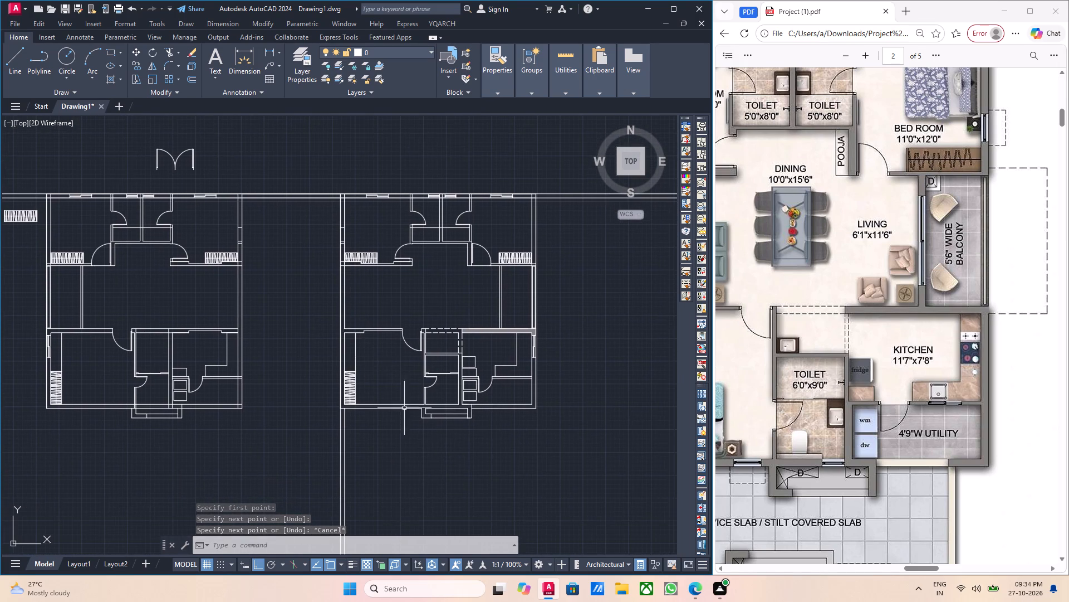
scroll(471, 410, down, 1)
scroll(235, 406, up, 3)
scroll(235, 402, down, 2)
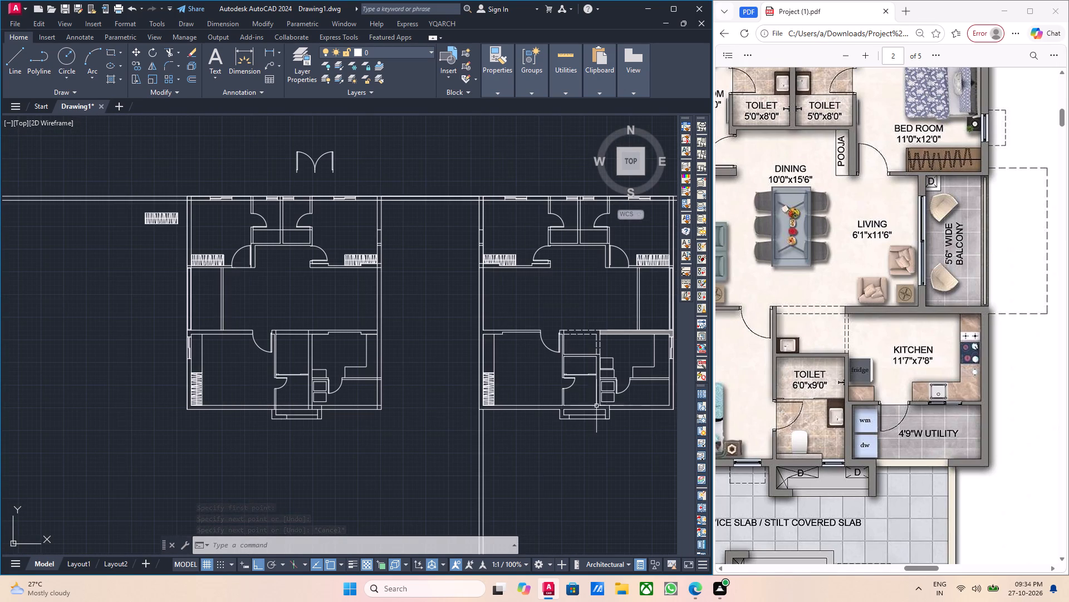
ctrl+scroll(744, 413, down, 2)
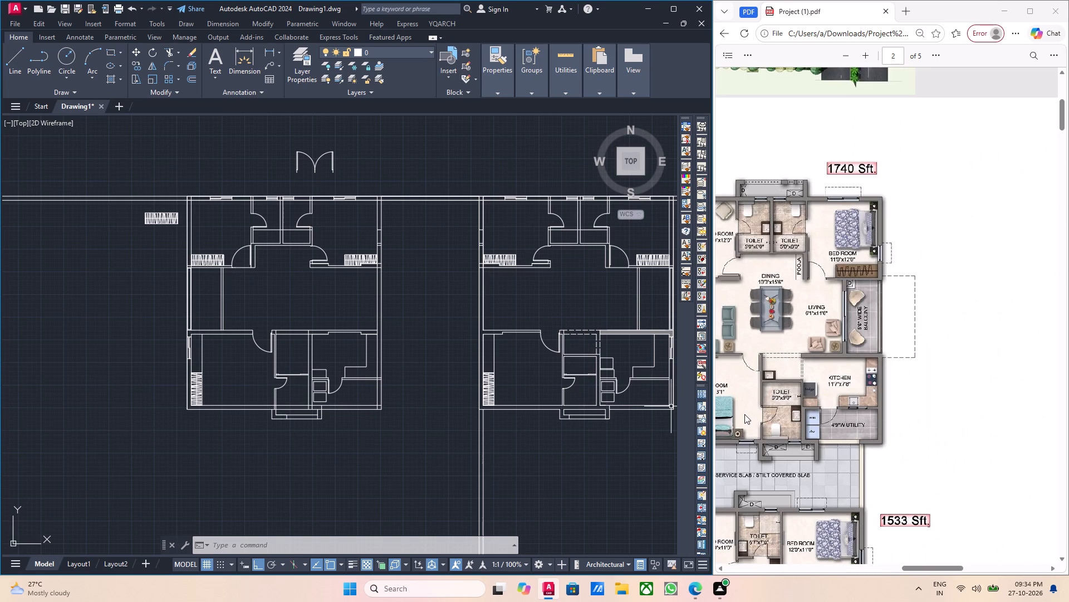
ctrl+scroll(752, 465, up, 3)
middle_drag(730, 430, 803, 428)
middle_drag(802, 426, 768, 425)
scroll(925, 400, up, 1)
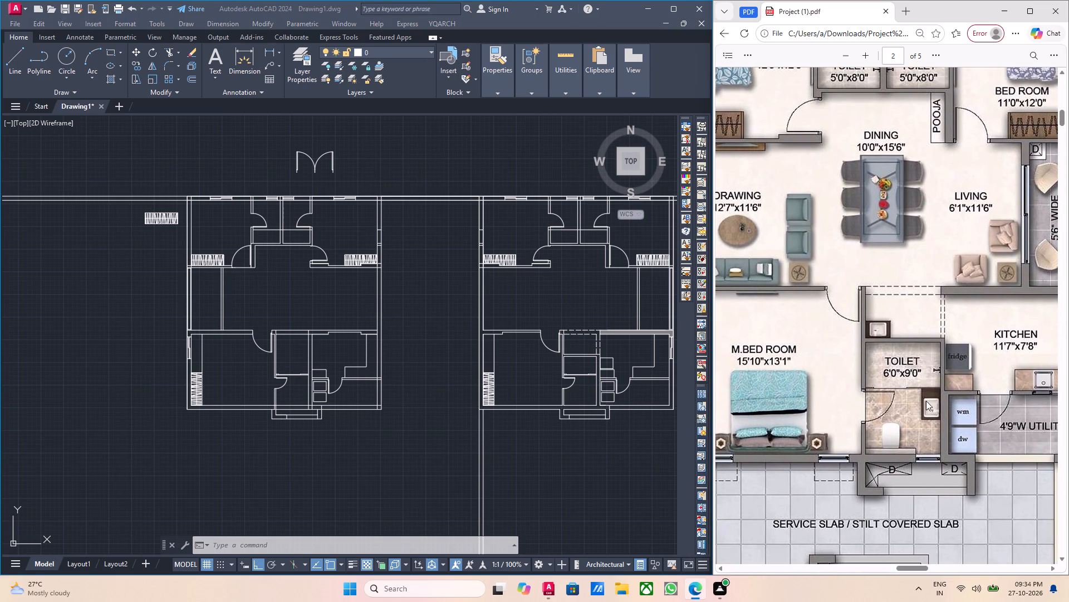
scroll(931, 406, up, 1)
ctrl+scroll(928, 413, down, 2)
ctrl+scroll(924, 466, up, 4)
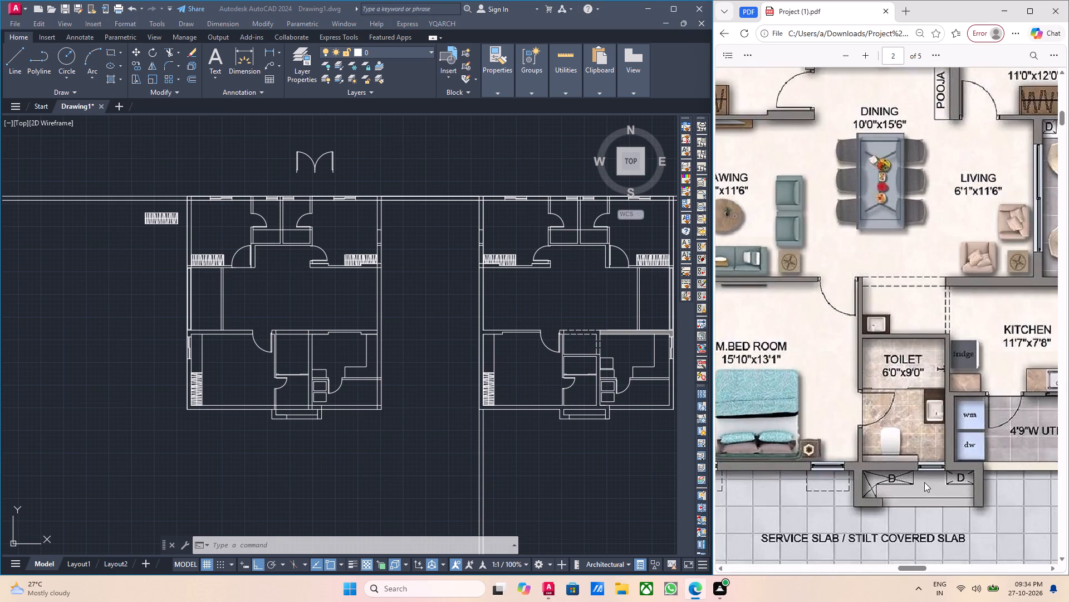
ctrl+scroll(924, 482, up, 3)
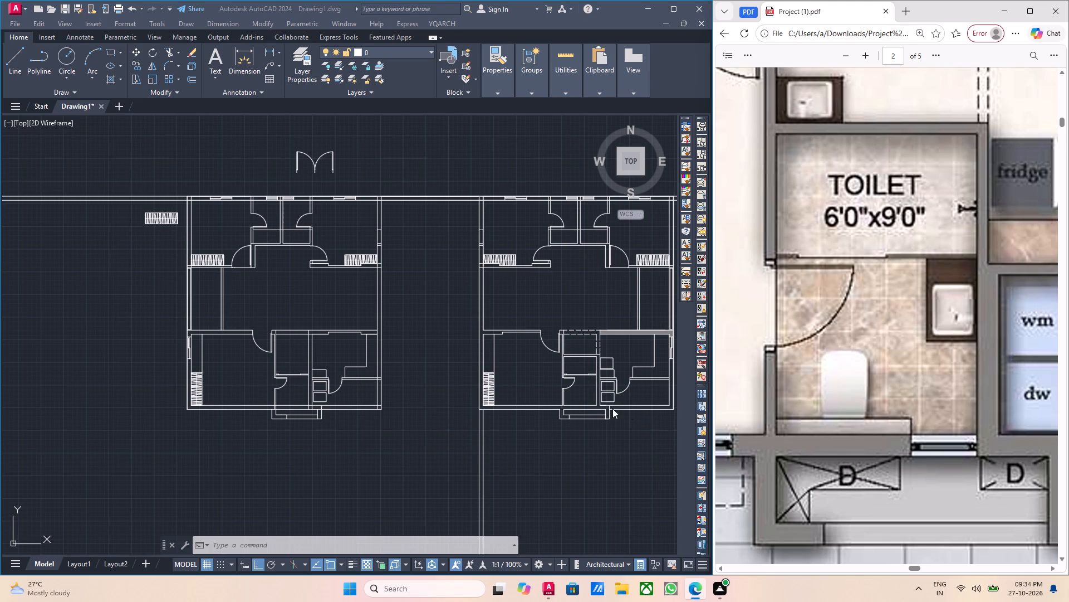
Draw a line about 9" long across the lower wall at the right-hand flat's toilet corner nearest the utility.
scroll(582, 406, up, 4)
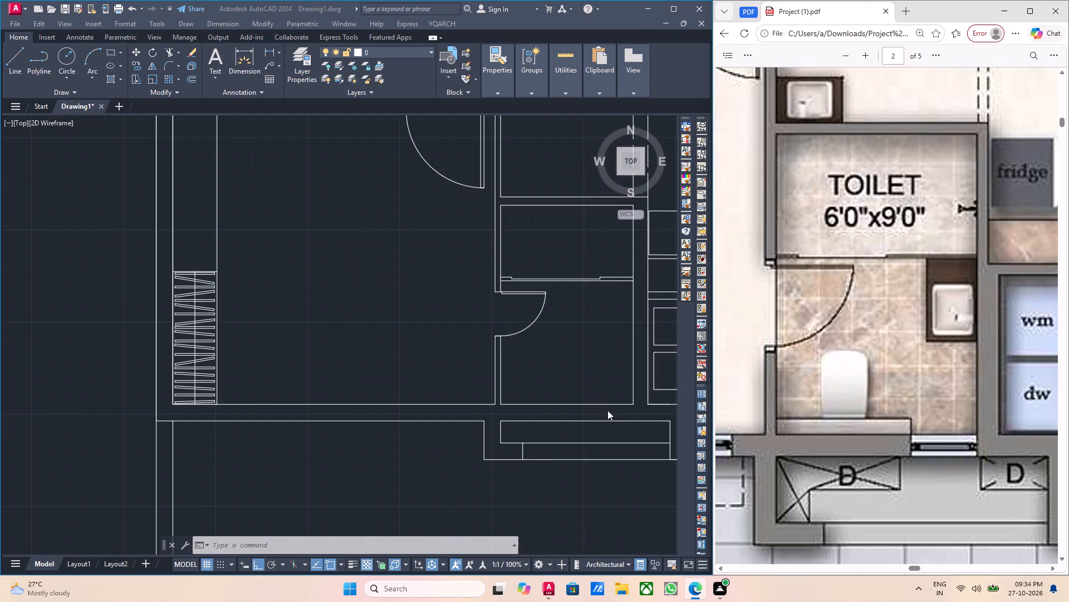
middle_drag(585, 416, 543, 419)
scroll(540, 419, up, 2)
scroll(549, 420, down, 2)
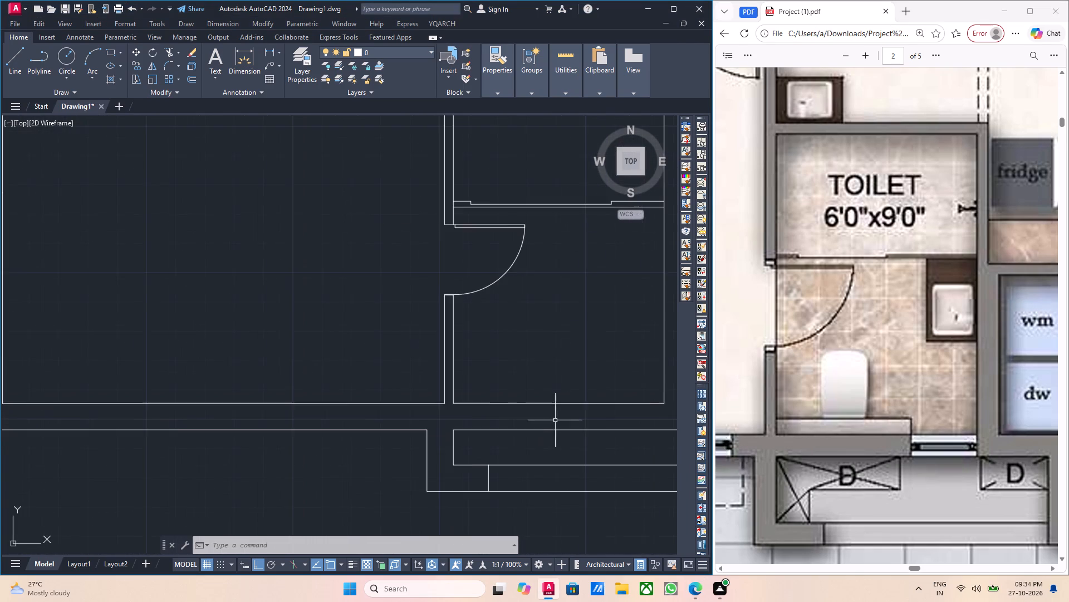
scroll(571, 423, down, 1)
middle_drag(608, 423, 542, 426)
scroll(517, 426, up, 2)
middle_drag(542, 428, 450, 417)
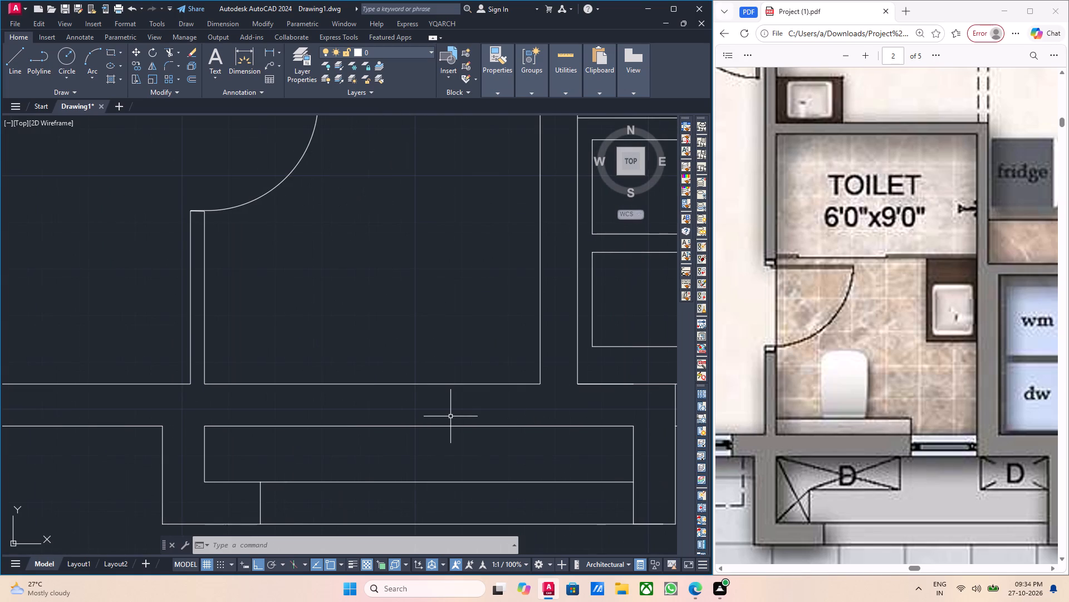
key(l)
key(Return)
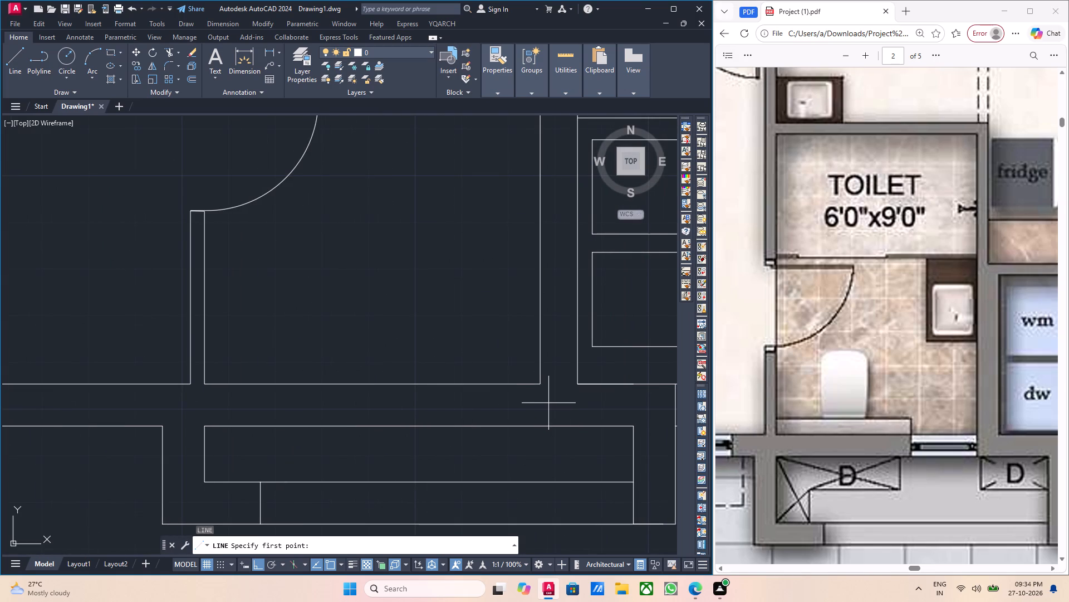
click(540, 383)
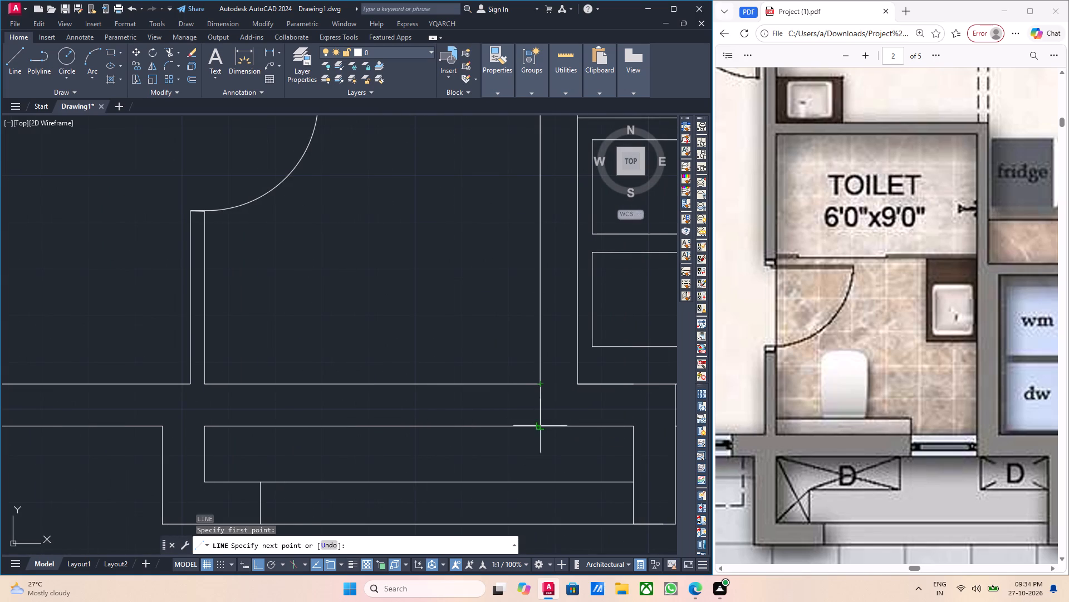
click(541, 429)
key(Escape)
Offset the 9" line across the toilet's lower wall 2' towards the toilet's door side to mark the window's other end.
middle_drag(544, 427, 528, 423)
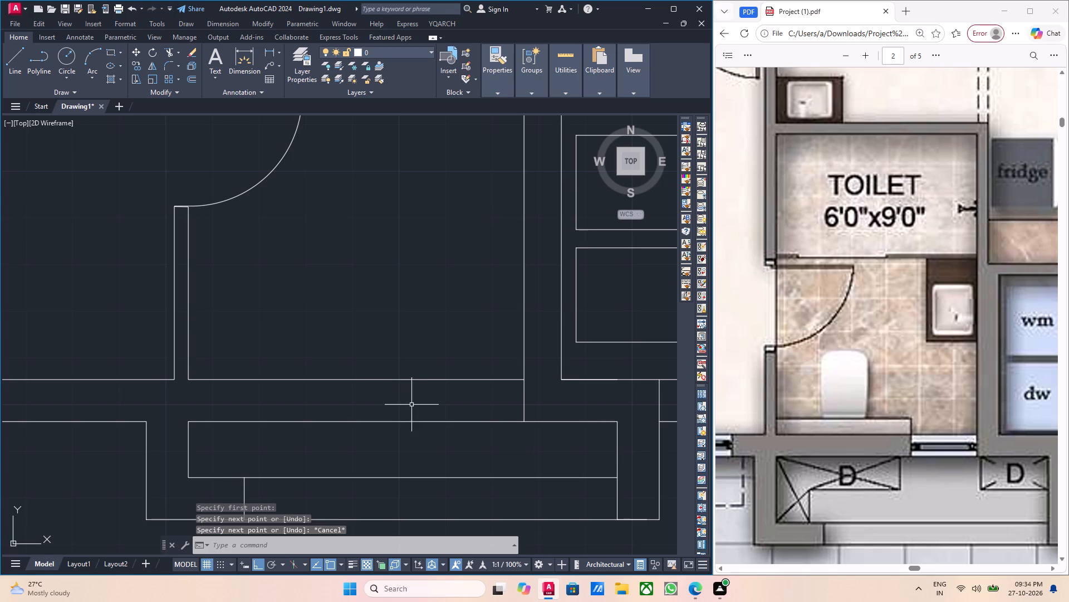
click(528, 402)
click(517, 402)
key(o)
key(Return)
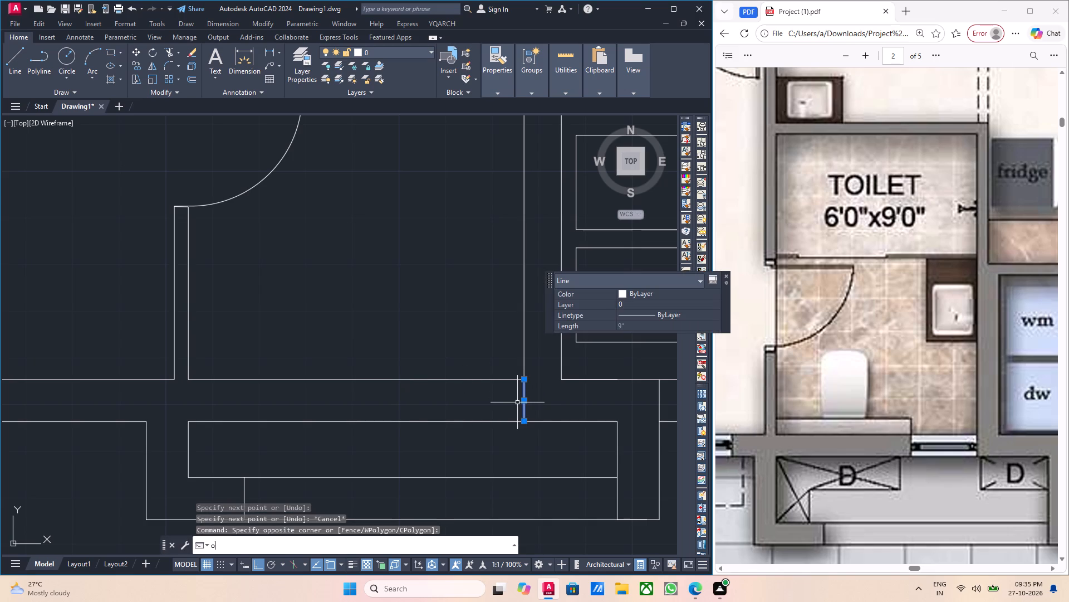
click(521, 419)
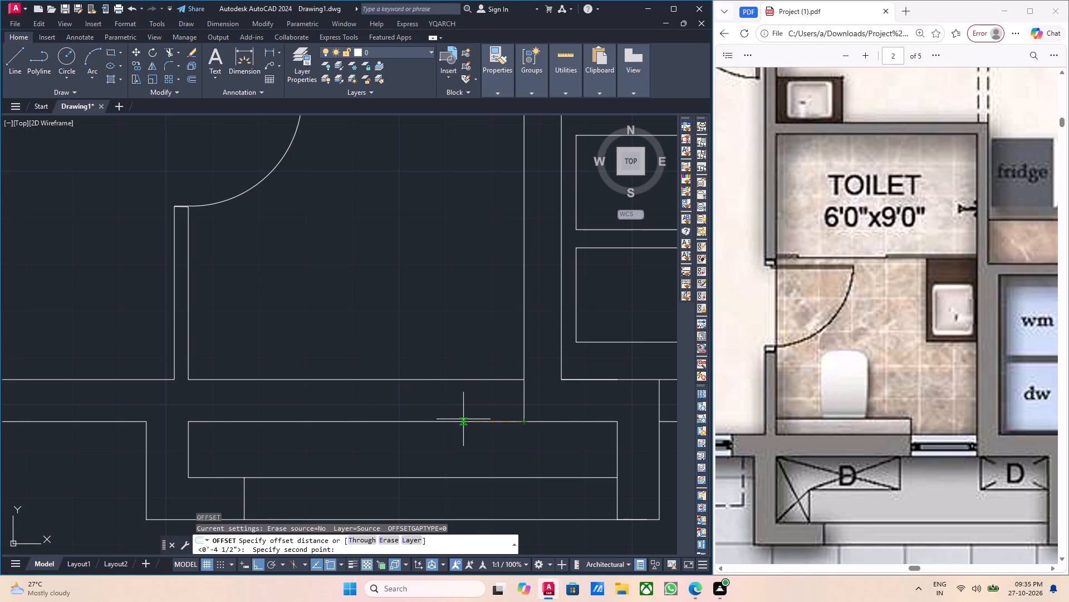
text(2')
key(Return)
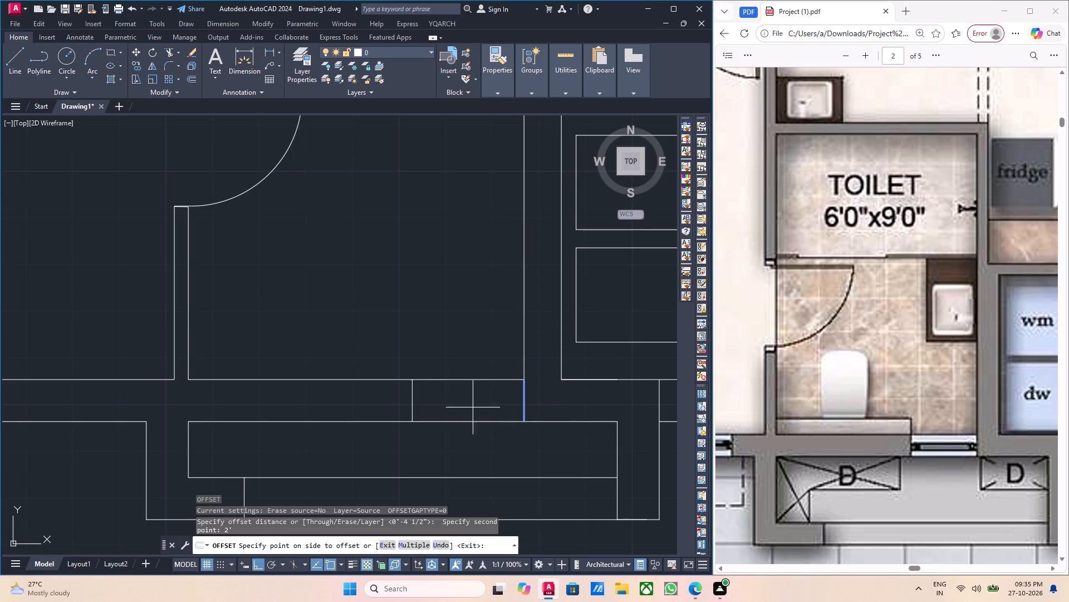
click(480, 387)
key(Escape)
Draw a 2' line along the middle of the toilet's lower wall, joining the midpoints of the two window end lines.
scroll(464, 387, up, 1)
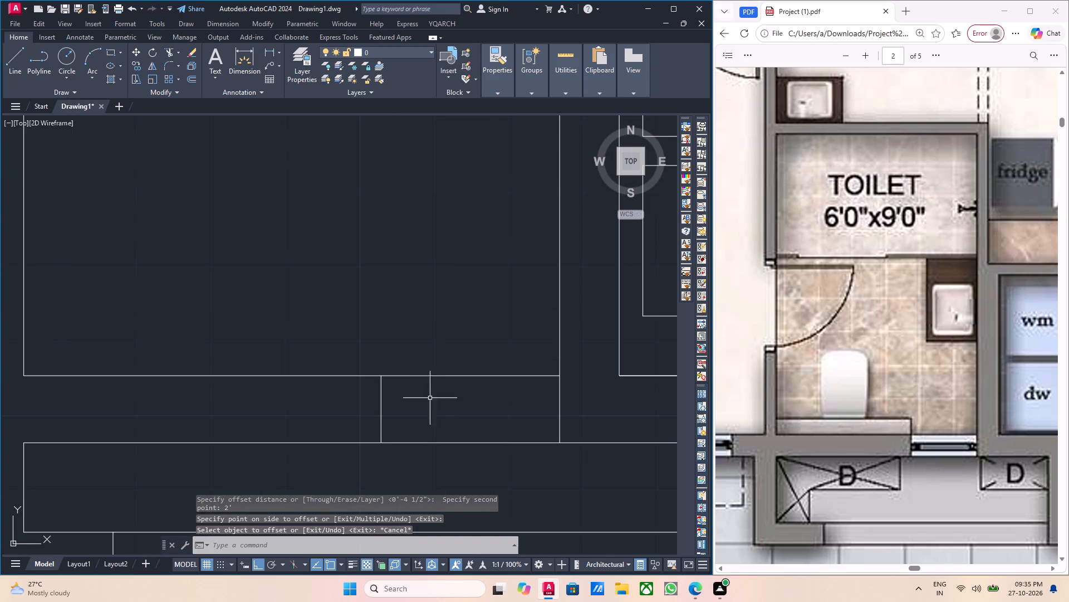
key(l)
key(Return)
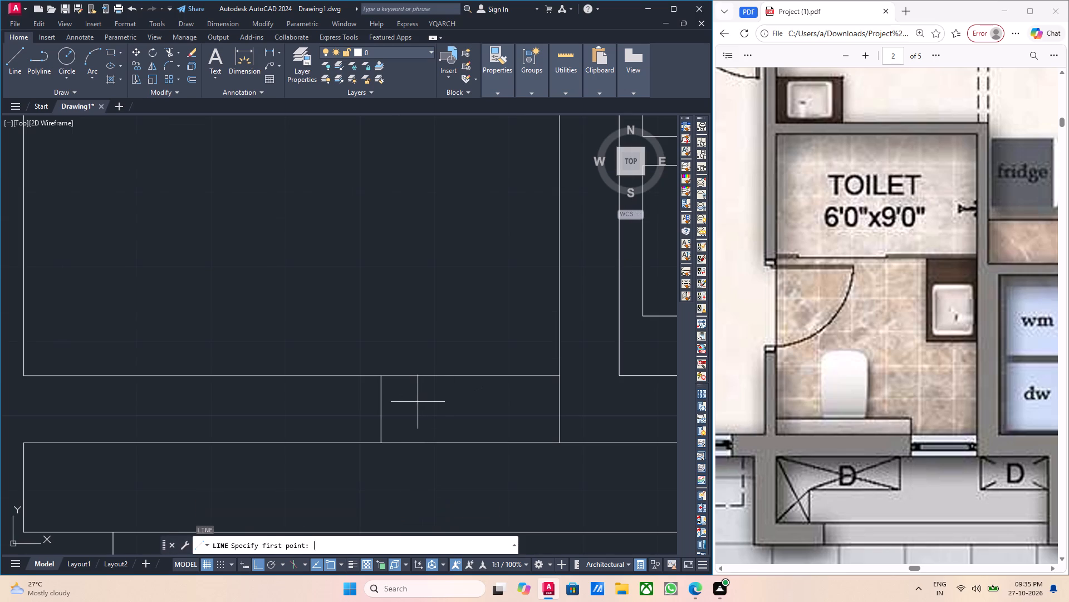
drag(382, 411, 395, 411)
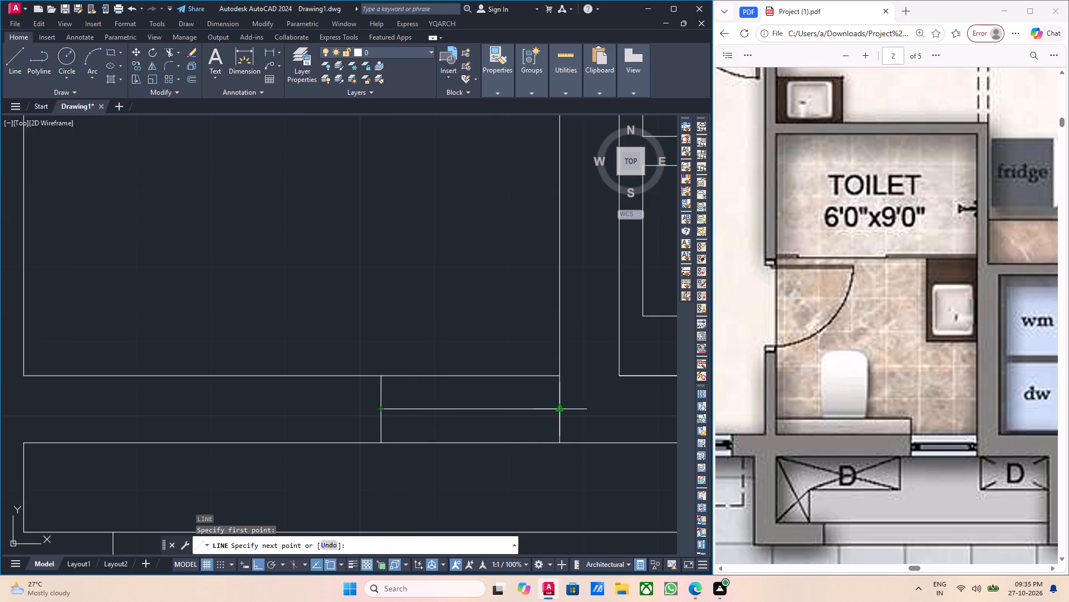
click(561, 406)
key(grave)
scroll(512, 414, up, 2)
drag(512, 419, 504, 412)
click(468, 396)
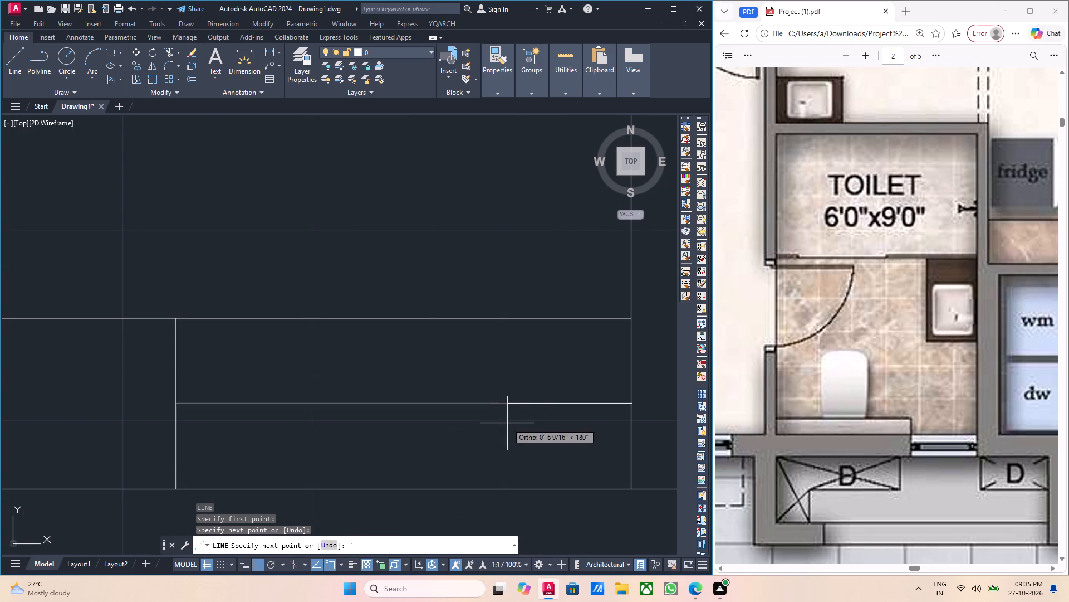
key(Escape)
key(Escape)
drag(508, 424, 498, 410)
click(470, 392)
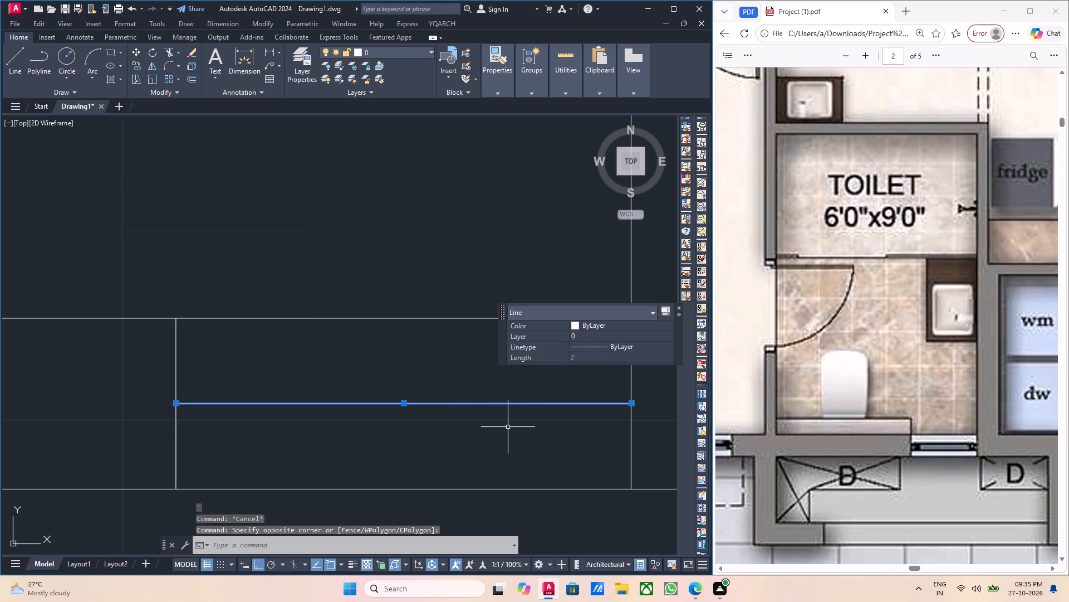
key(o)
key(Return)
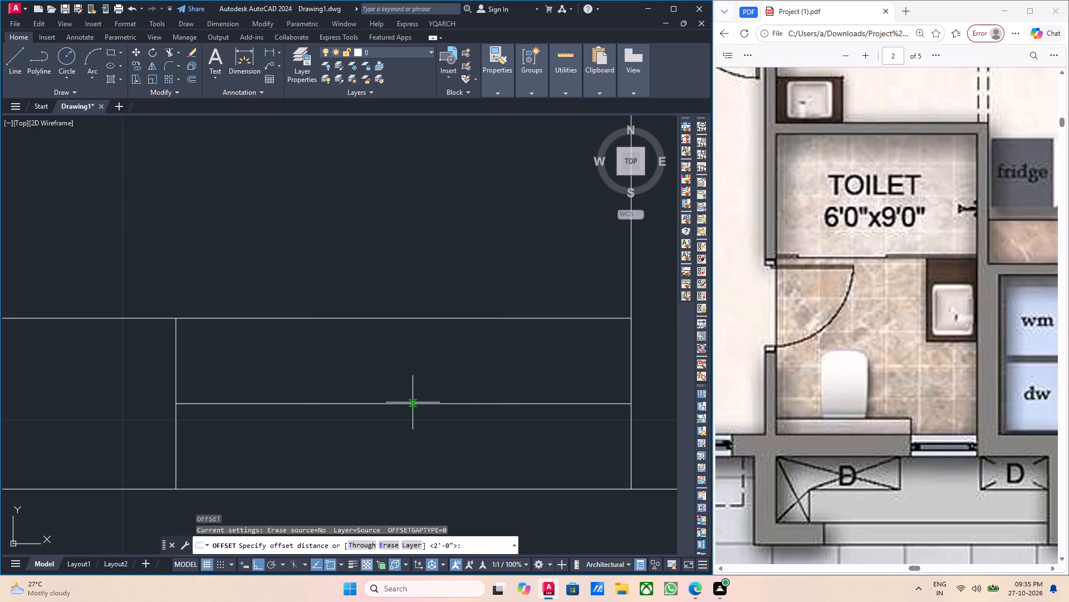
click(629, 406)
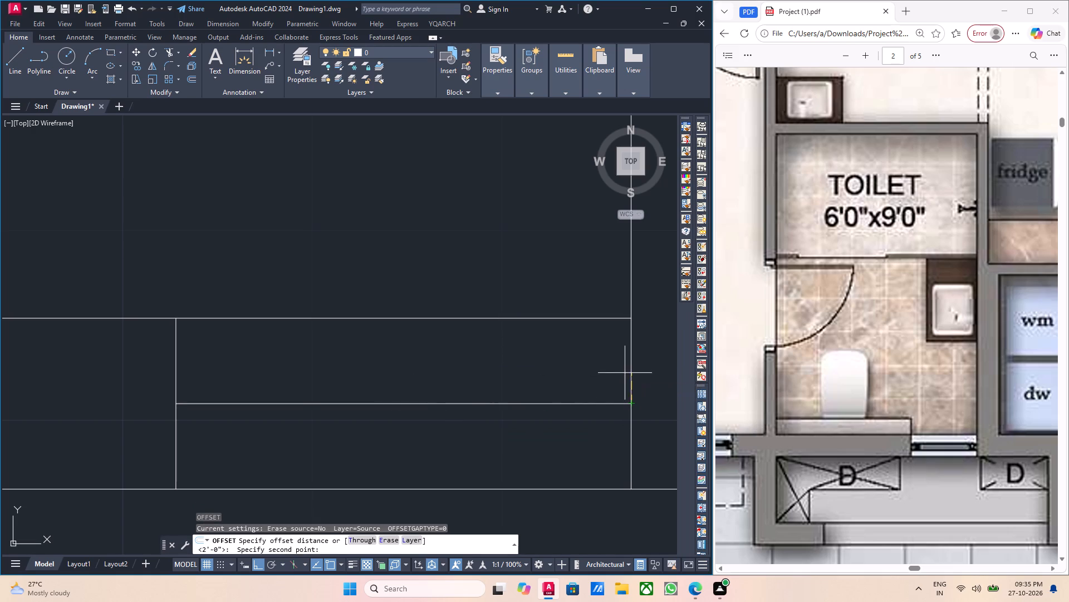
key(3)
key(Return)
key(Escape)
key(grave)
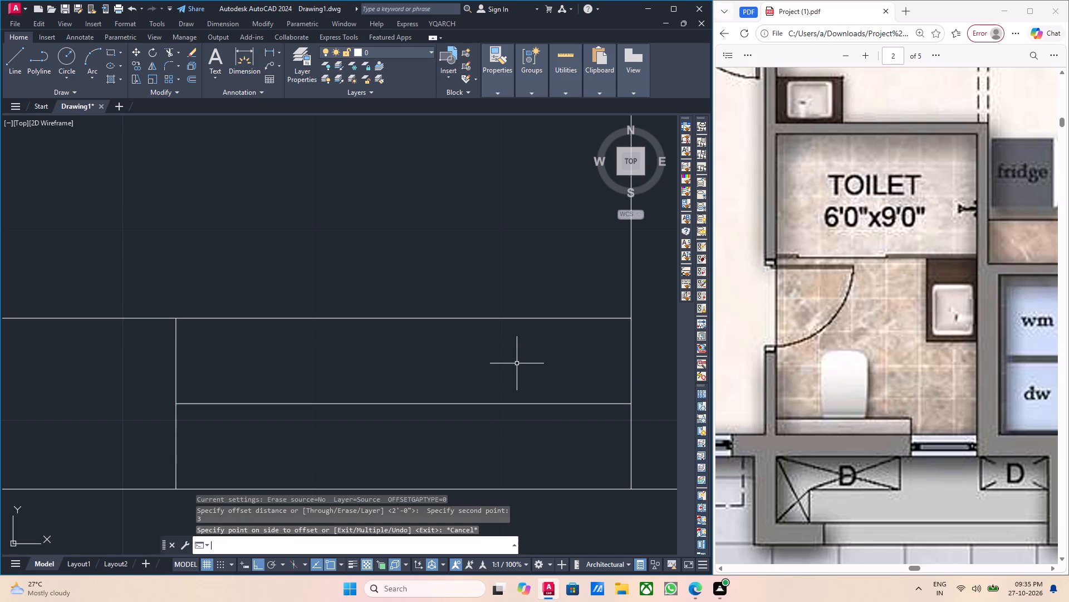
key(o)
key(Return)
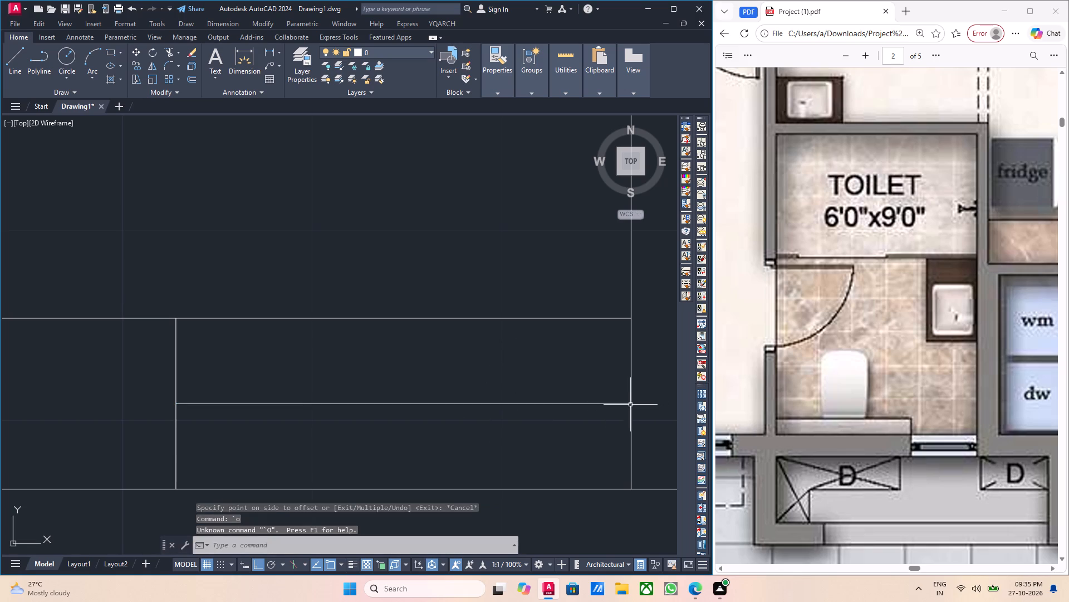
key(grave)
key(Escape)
Offset the toilet window's centre line 2" to each side.
key(o)
key(Return)
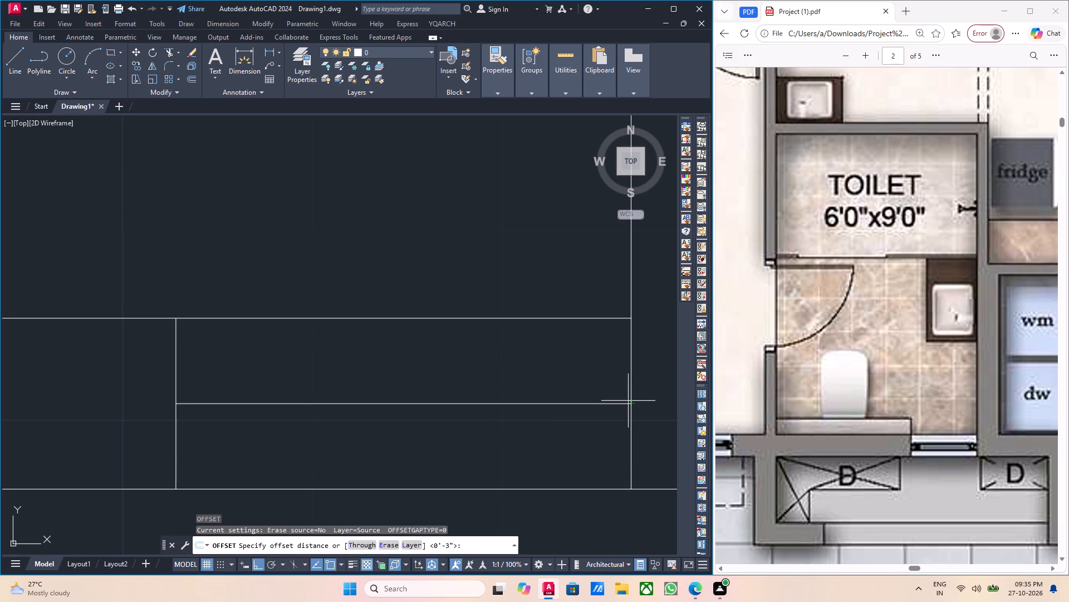
click(629, 403)
key(2)
key(Return)
scroll(620, 378, up, 1)
click(596, 420)
click(568, 401)
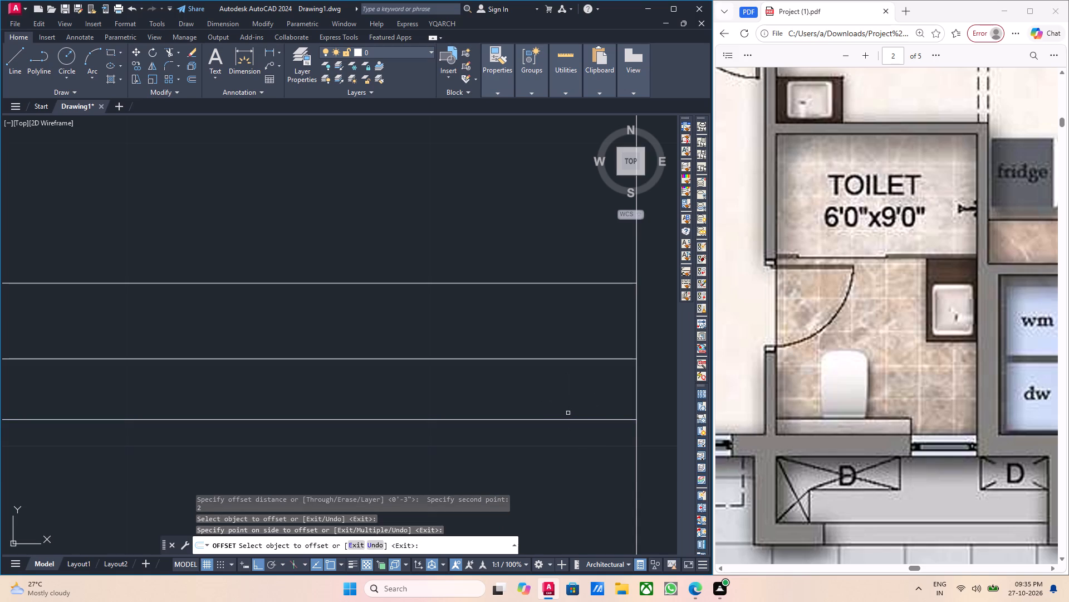
click(562, 419)
click(548, 452)
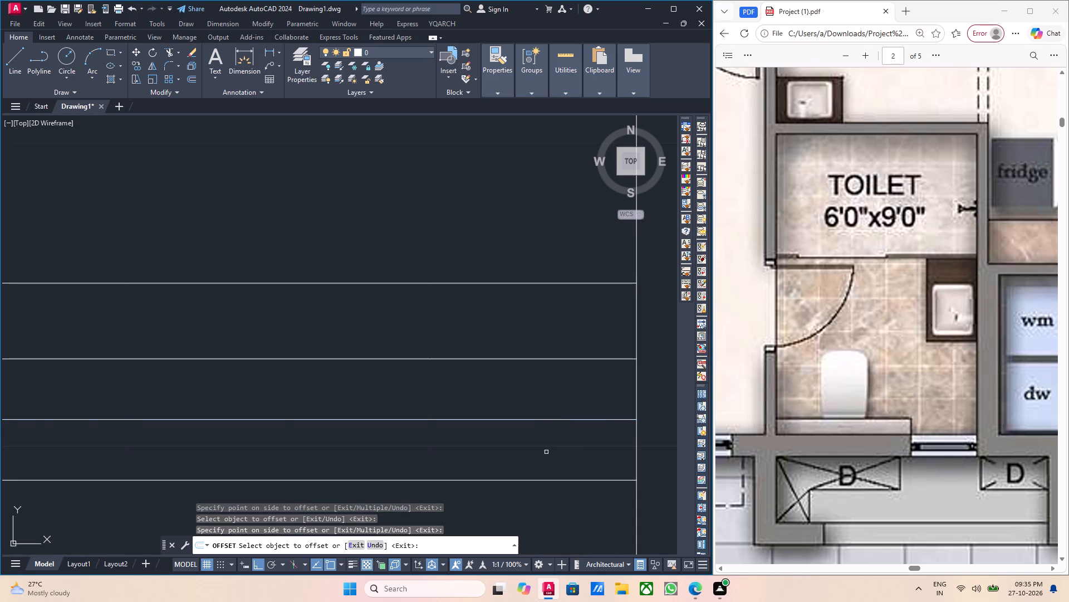
scroll(546, 452, down, 3)
scroll(462, 473, up, 1)
middle_drag(462, 468, 473, 421)
key(Escape)
Delete the centre line of the toilet window, keeping the two offset lines.
scroll(458, 387, up, 2)
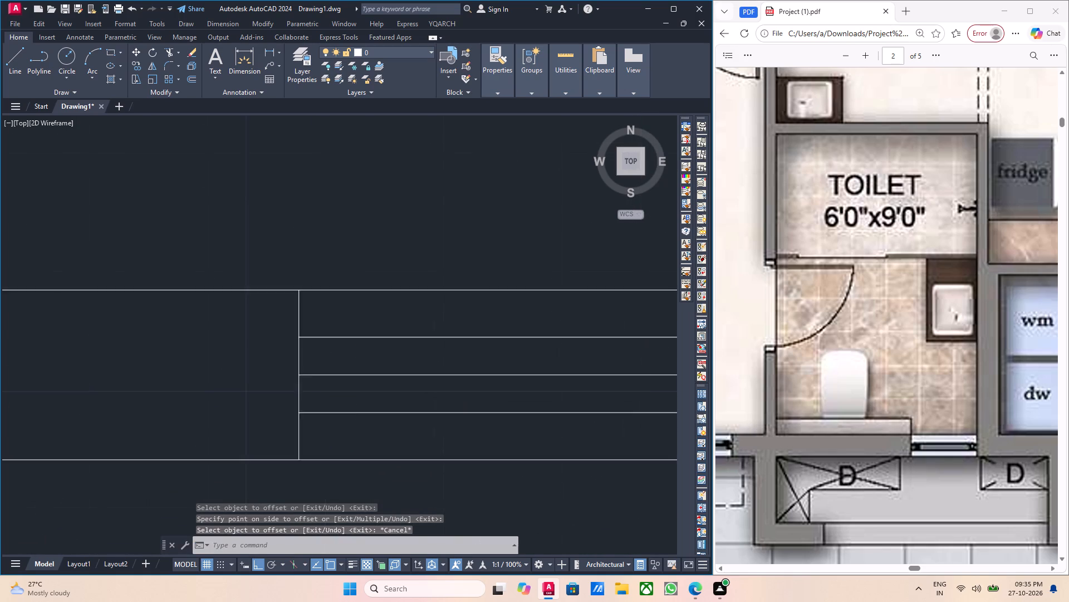
click(462, 386)
click(431, 363)
scroll(448, 383, down, 2)
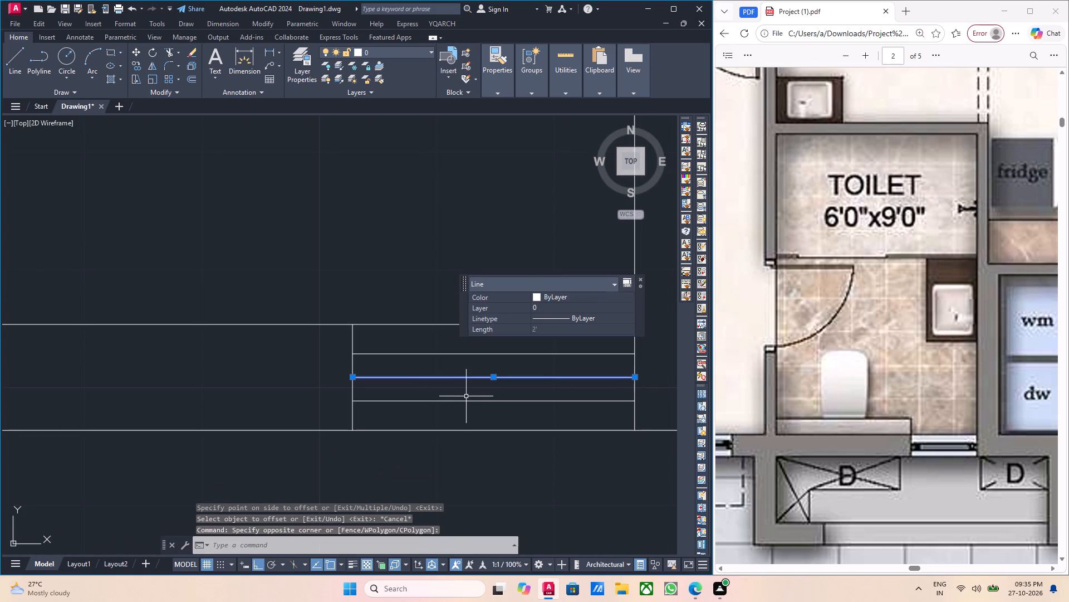
key(Delete)
Examine the toilet window together with the surrounding lower wall and duct junctions in the drawing.
scroll(468, 397, down, 1)
scroll(531, 392, down, 1)
middle_drag(477, 461, 428, 467)
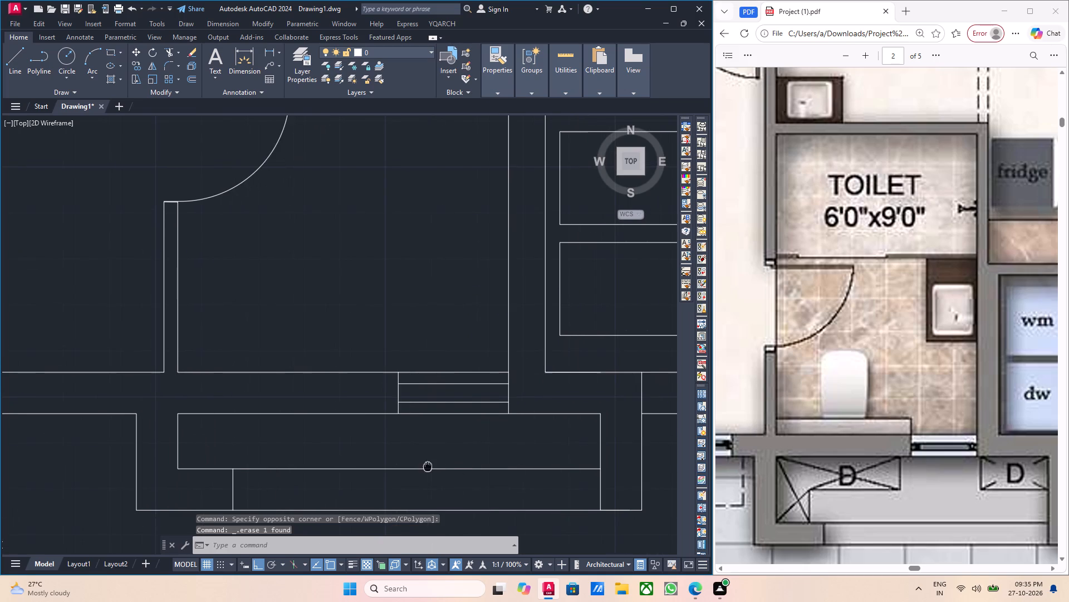
middle_drag(428, 467, 427, 467)
scroll(429, 465, down, 3)
scroll(464, 451, up, 1)
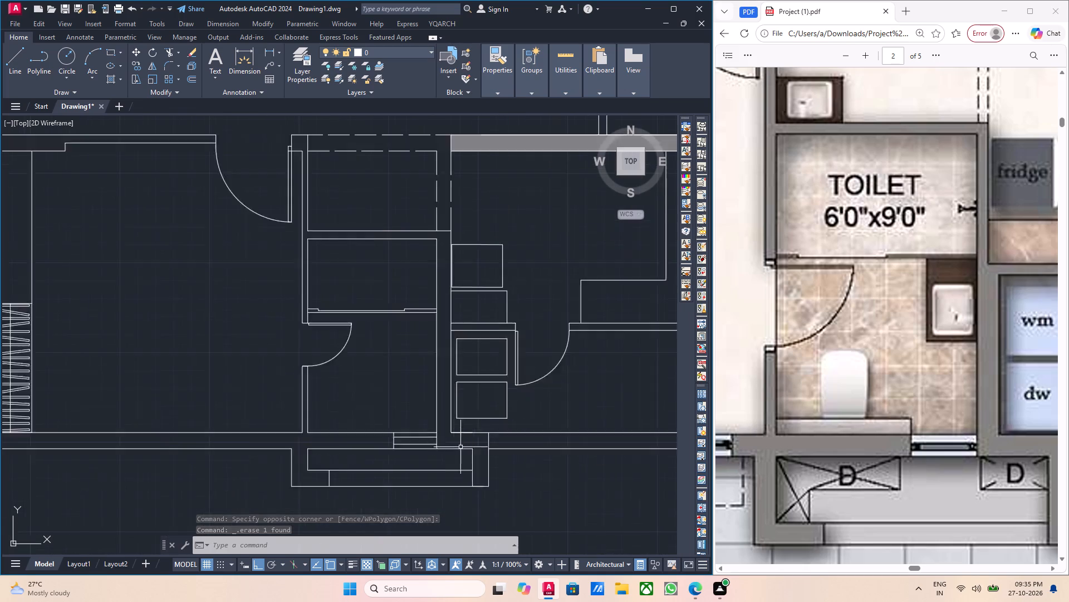
scroll(458, 446, up, 3)
scroll(430, 438, down, 2)
middle_drag(429, 444, 413, 419)
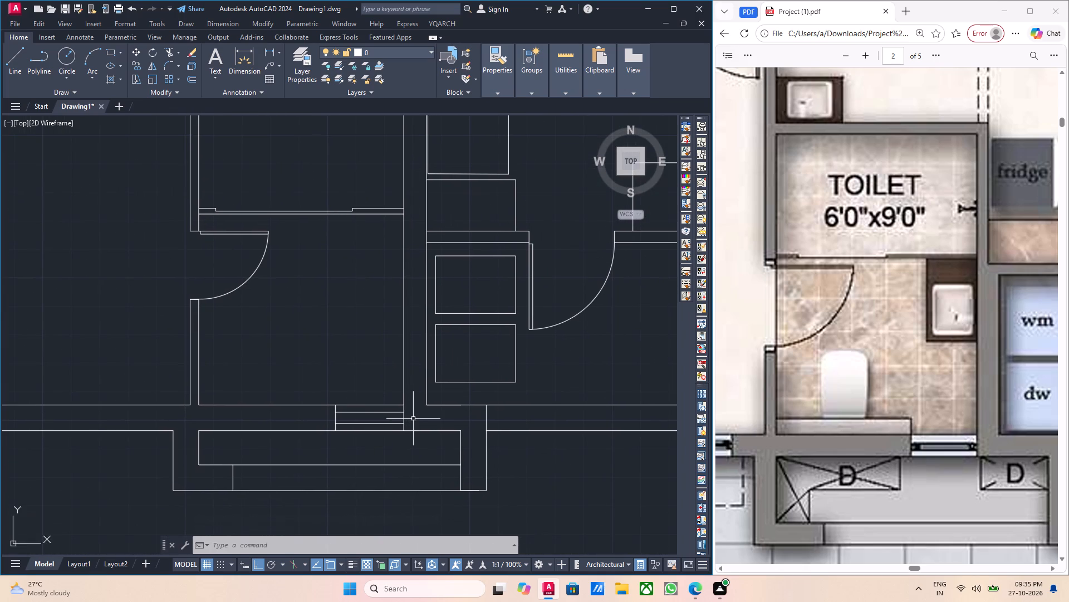
Draw a line across the bedroom's lower wall from the duct's outer corner to the bedroom's inner wall line.
scroll(413, 419, down, 2)
middle_drag(371, 420, 452, 417)
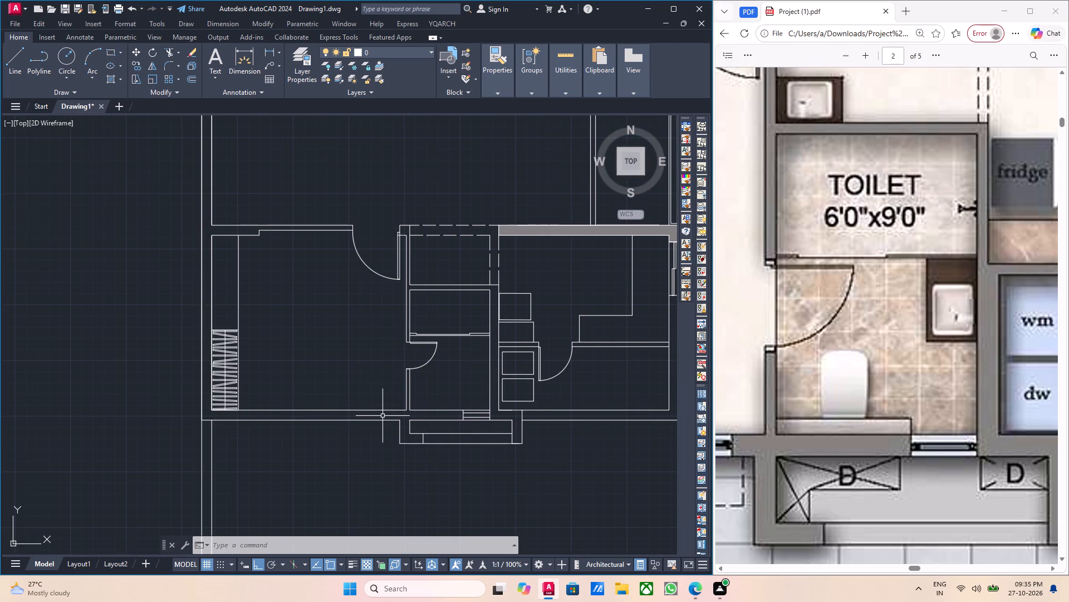
middle_drag(379, 464, 422, 463)
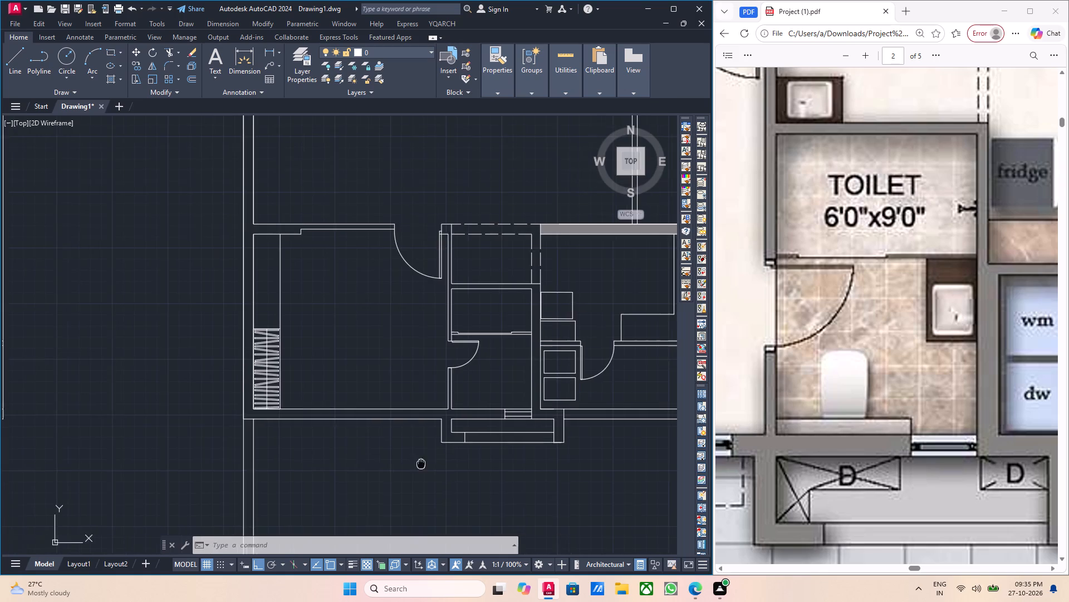
middle_drag(422, 463, 424, 463)
scroll(445, 415, up, 4)
key(l)
key(Return)
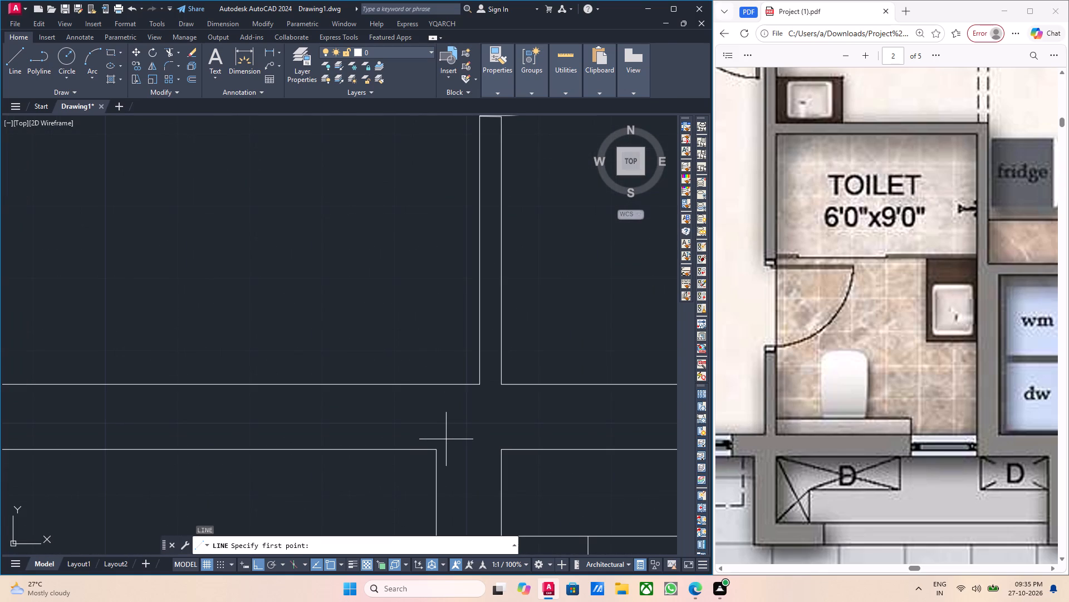
drag(435, 452, 435, 446)
click(433, 388)
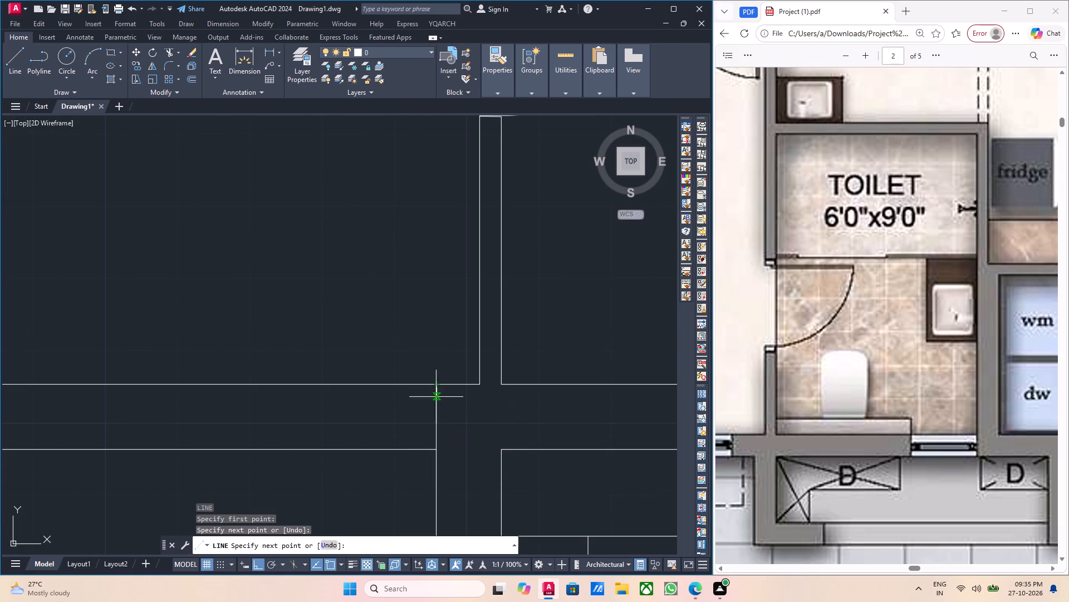
key(Escape)
Offset the line across the bedroom's lower wall 6" away from the duct corner, towards the bedroom.
click(445, 416)
click(429, 414)
key(o)
key(Return)
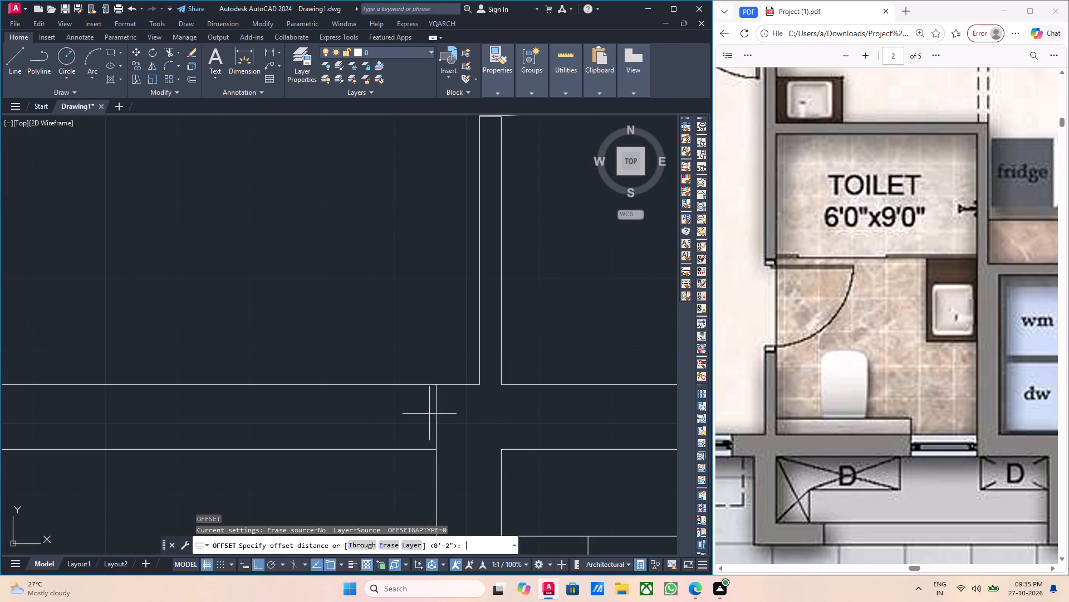
click(438, 448)
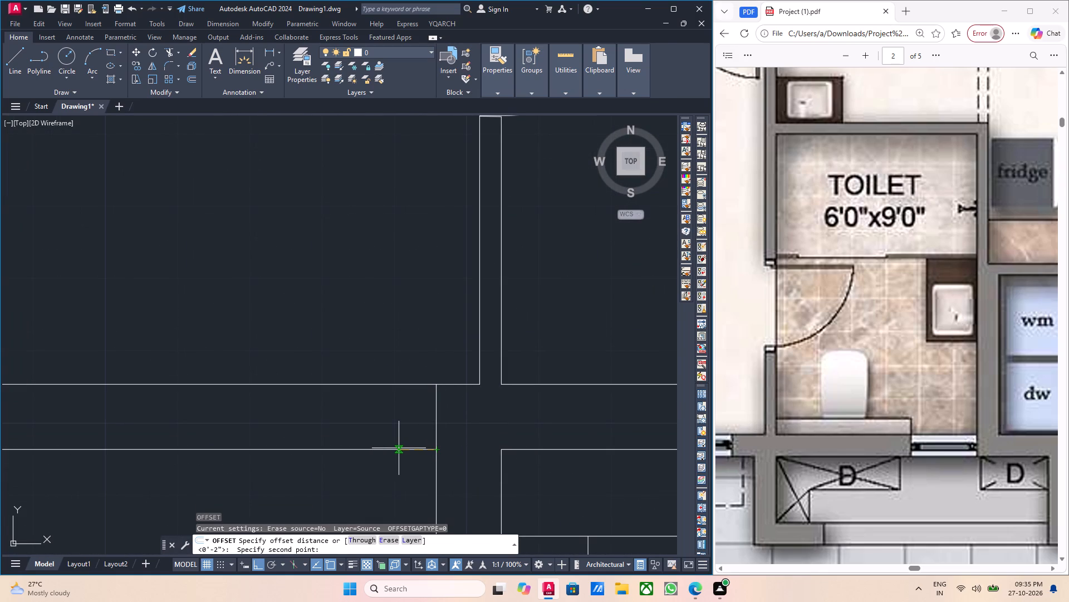
key(6)
key(Return)
click(285, 420)
key(Escape)
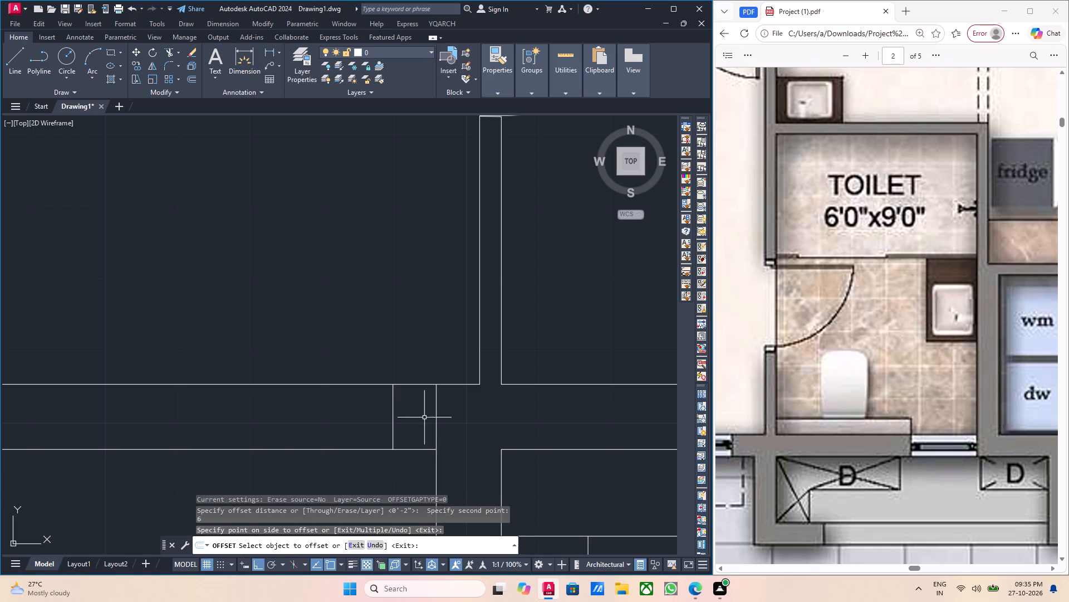
Delete the original line across the bedroom's lower wall at the duct corner.
drag(452, 414, 439, 412)
click(404, 408)
key(Delete)
Examine the bedroom's lower wall window beside the toilet in the reference PDF plan.
scroll(408, 412, down, 1)
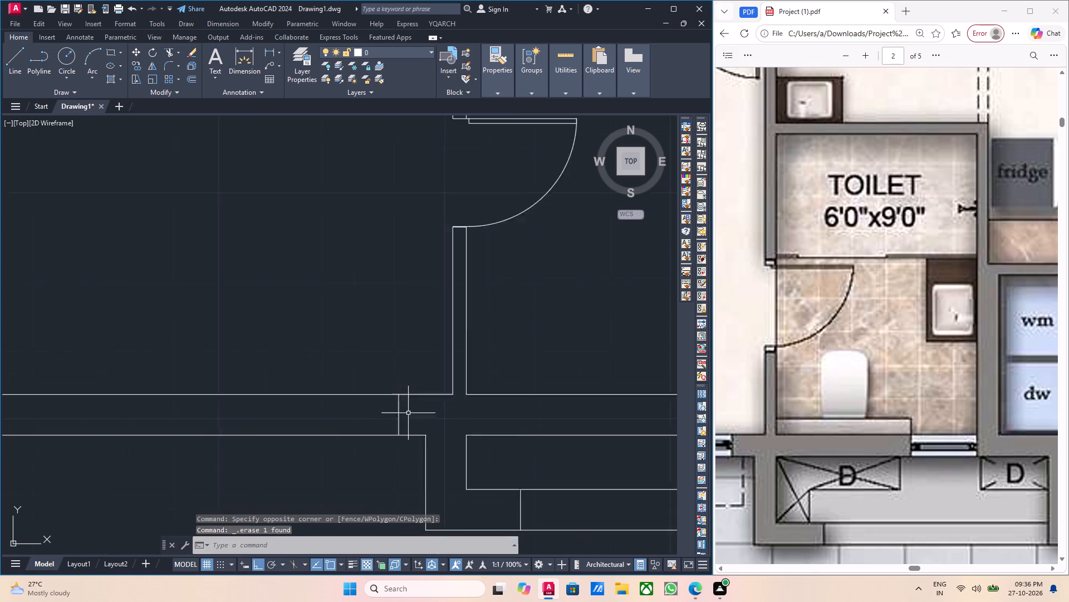
scroll(408, 413, down, 1)
scroll(404, 417, up, 1)
middle_drag(406, 419, 437, 423)
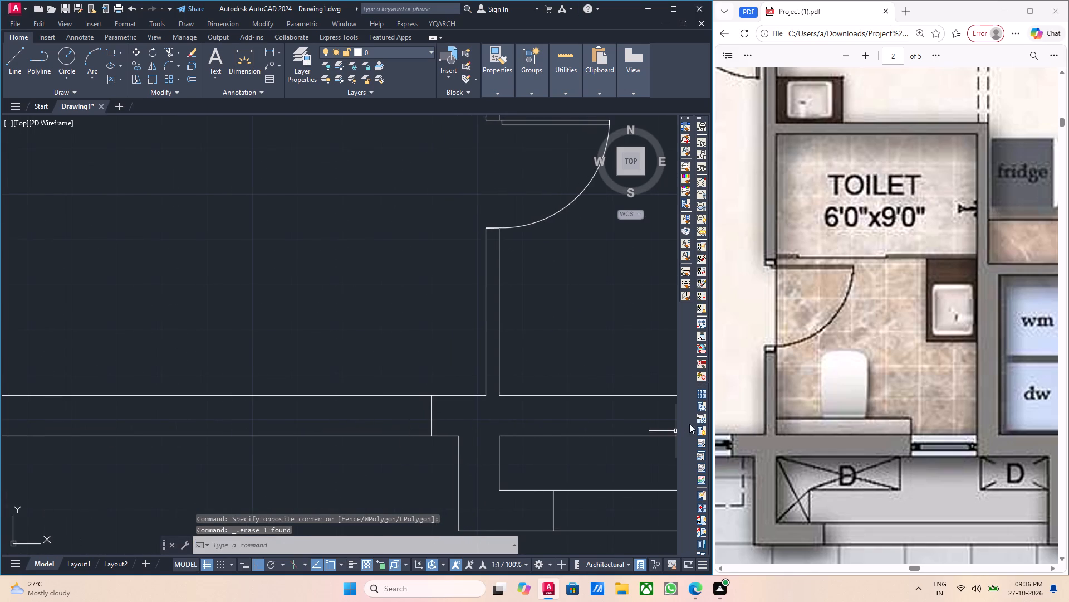
ctrl+middle_drag(801, 422, 775, 414)
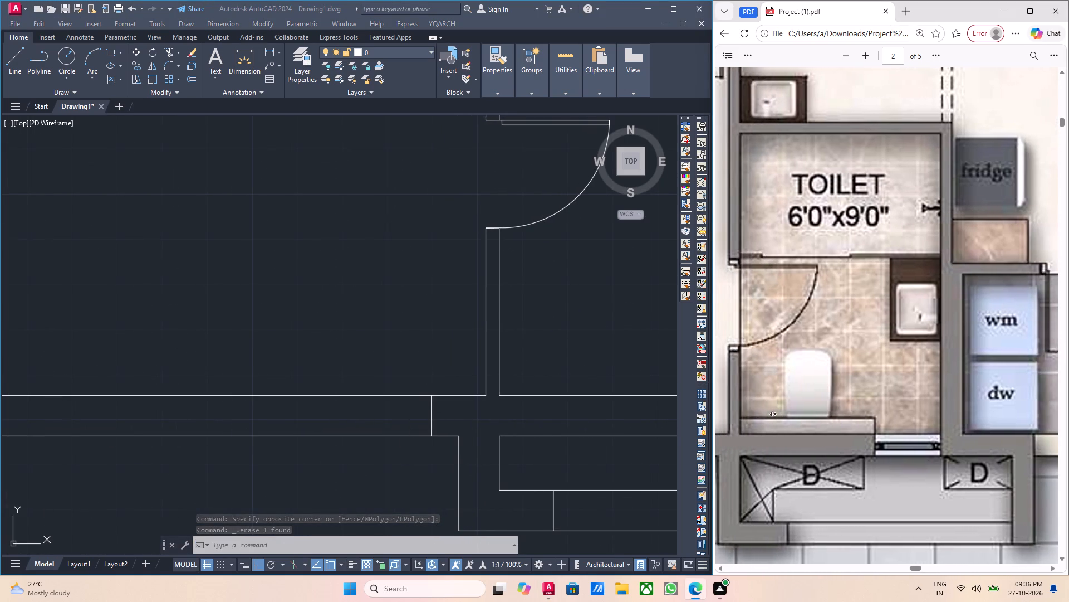
ctrl+middle_drag(775, 414, 773, 415)
scroll(500, 440, up, 2)
Offset the remaining line across the bedroom's lower wall 3' away from the toilet to mark the window's other end.
middle_drag(428, 414, 573, 425)
key(Escape)
middle_drag(347, 406, 483, 407)
drag(495, 406, 474, 404)
click(450, 400)
key(o)
key(Return)
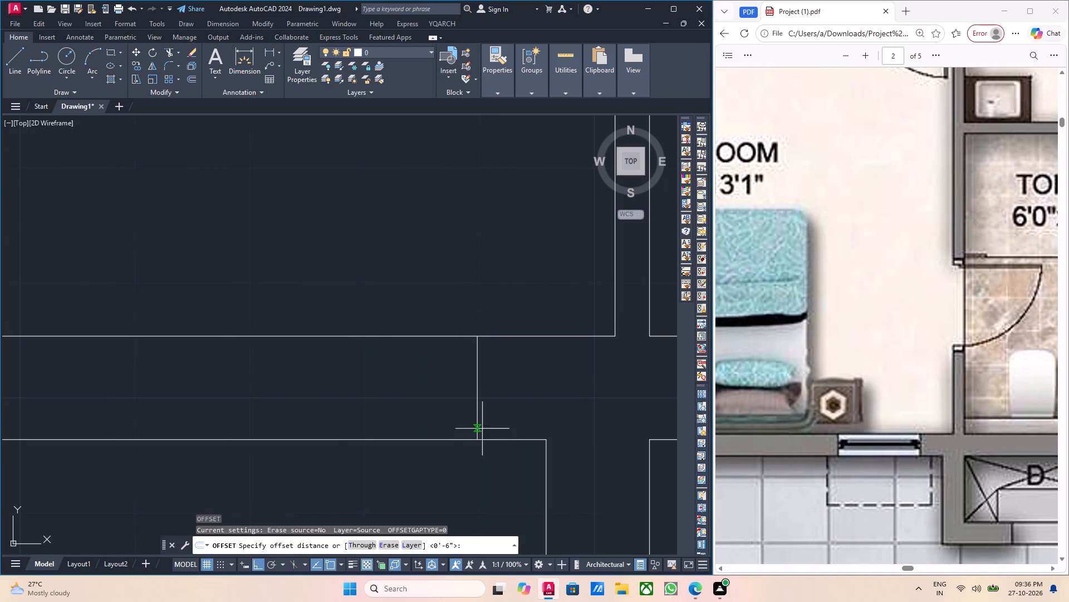
click(478, 440)
text(3')
key(Return)
click(356, 404)
scroll(356, 402, down, 2)
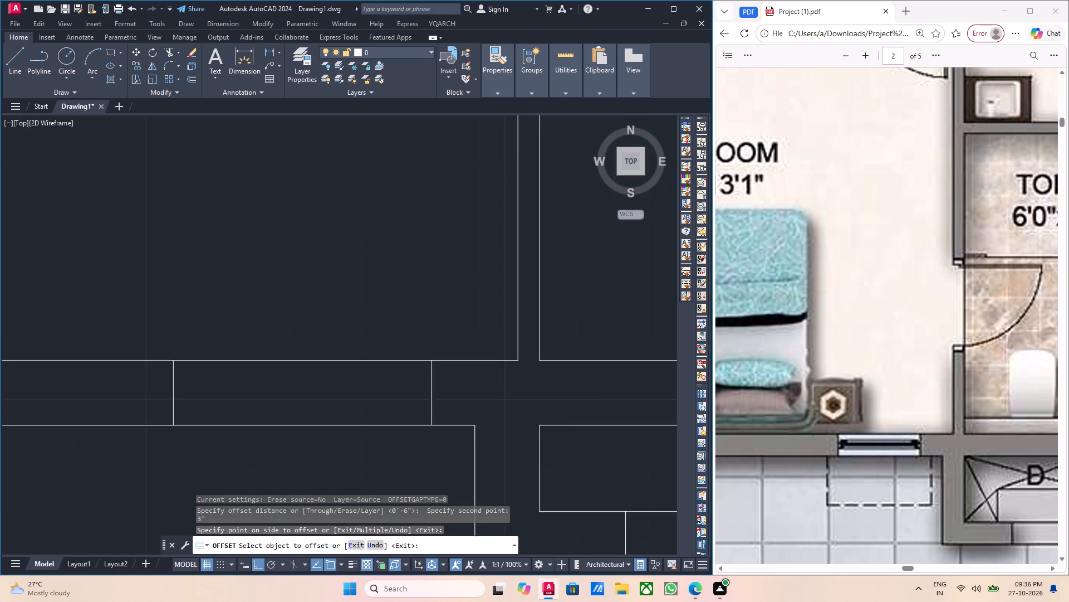
key(Escape)
middle_drag(339, 405, 342, 417)
middle_drag(335, 410, 364, 411)
scroll(336, 396, up, 1)
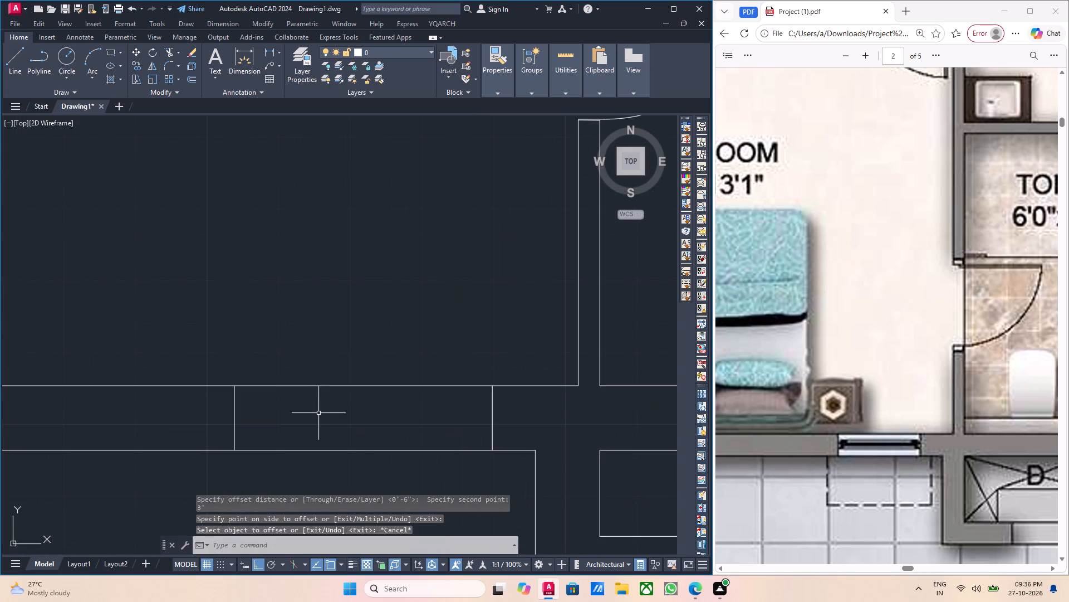
Draw a line along the middle of the bedroom's lower wall between the midpoints of the two window end lines.
key(l)
key(Return)
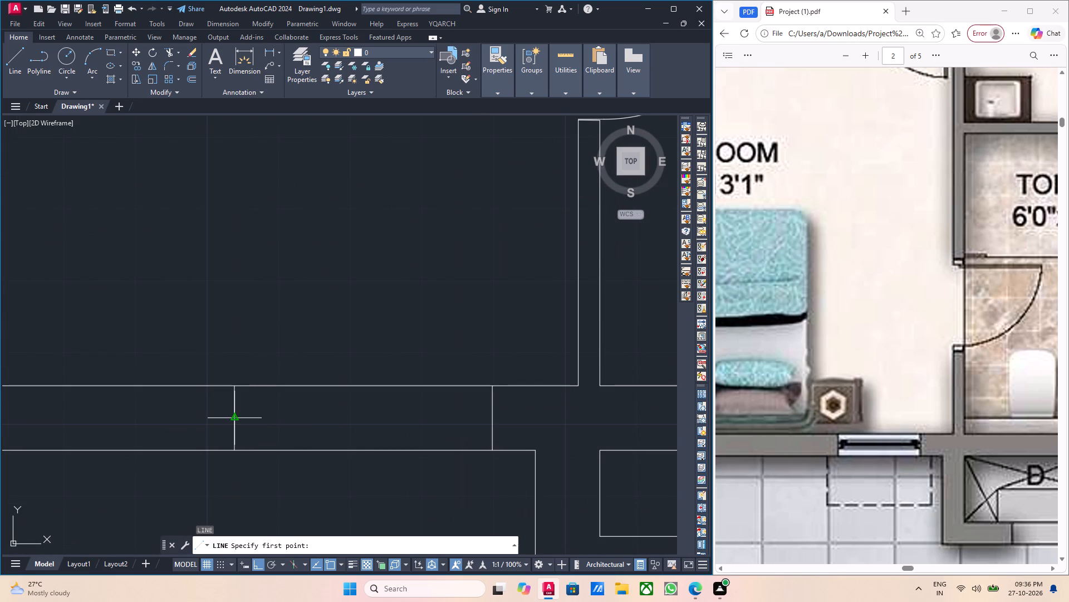
drag(234, 419, 247, 420)
click(492, 418)
key(grave)
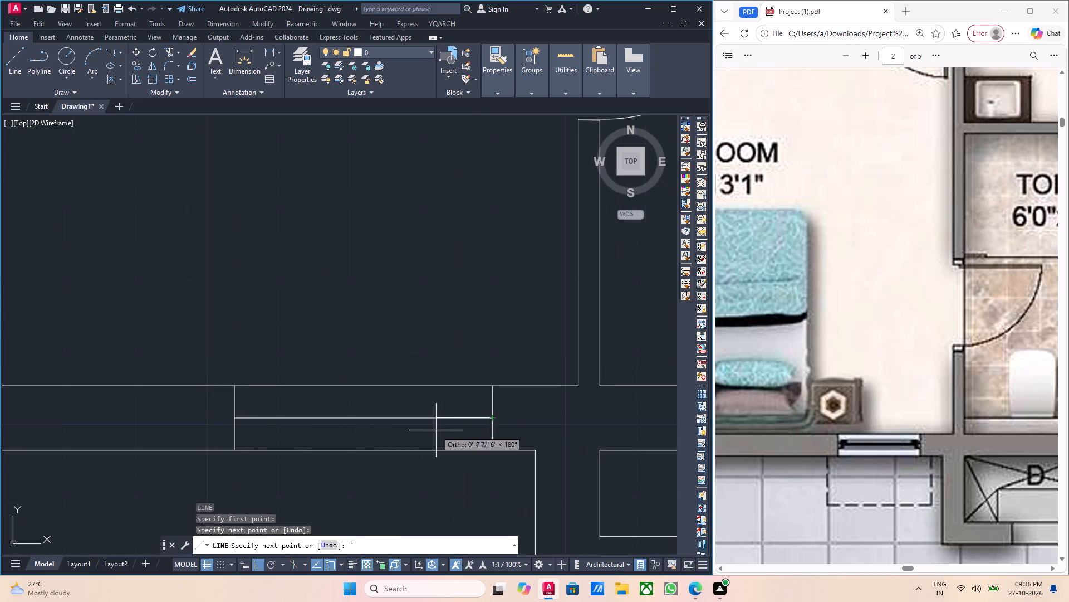
scroll(430, 430, up, 1)
click(431, 429)
click(415, 405)
key(Escape)
Offset the bedroom window's centre line 1" to both sides to form the glazing lines.
drag(438, 425, 433, 417)
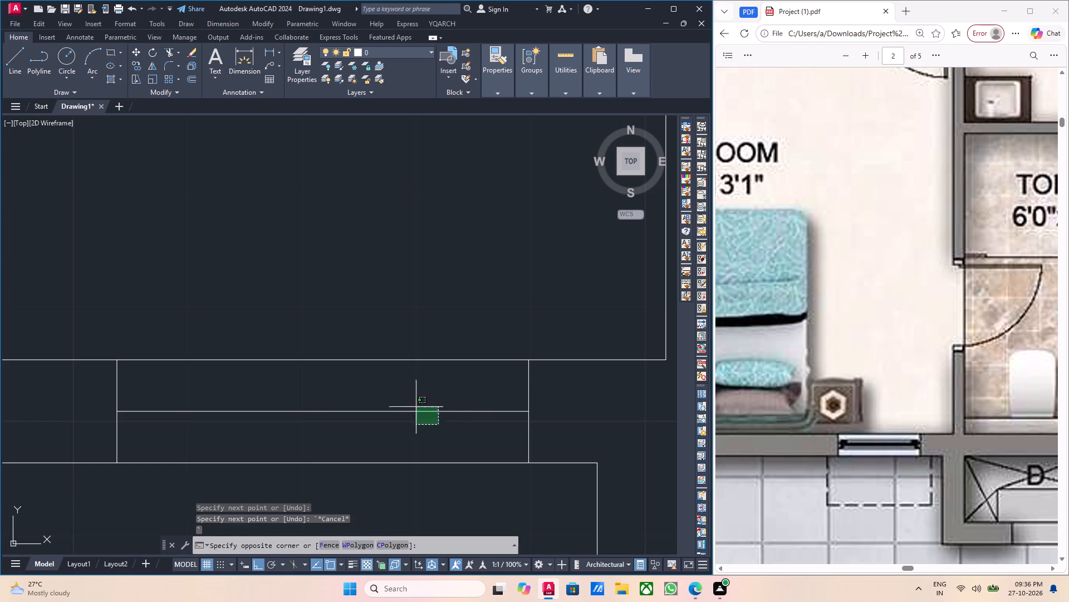
click(406, 404)
key(o)
key(Return)
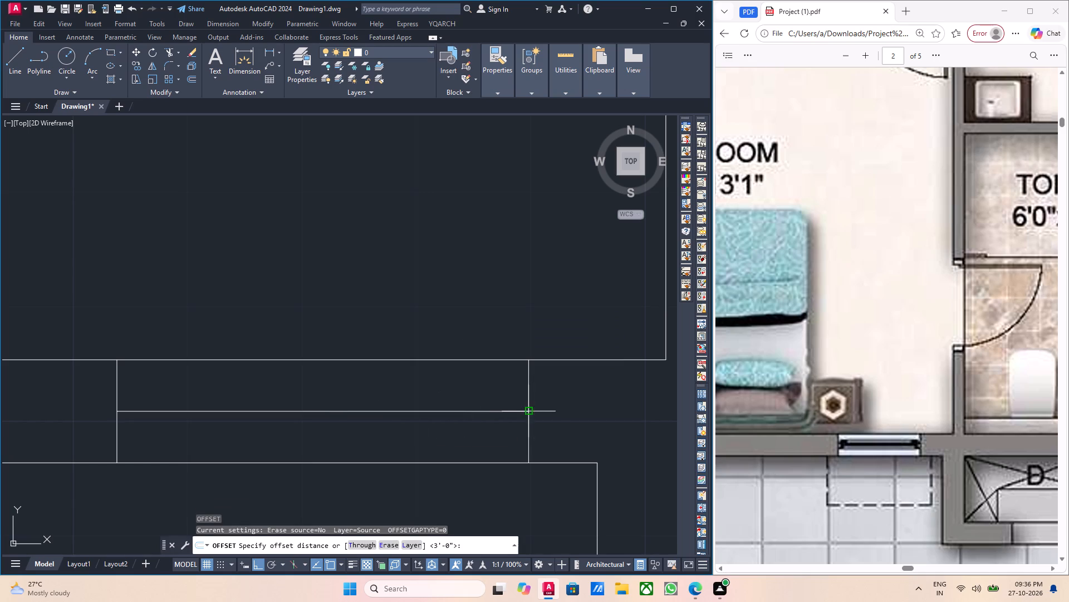
click(523, 414)
key(1)
key(Return)
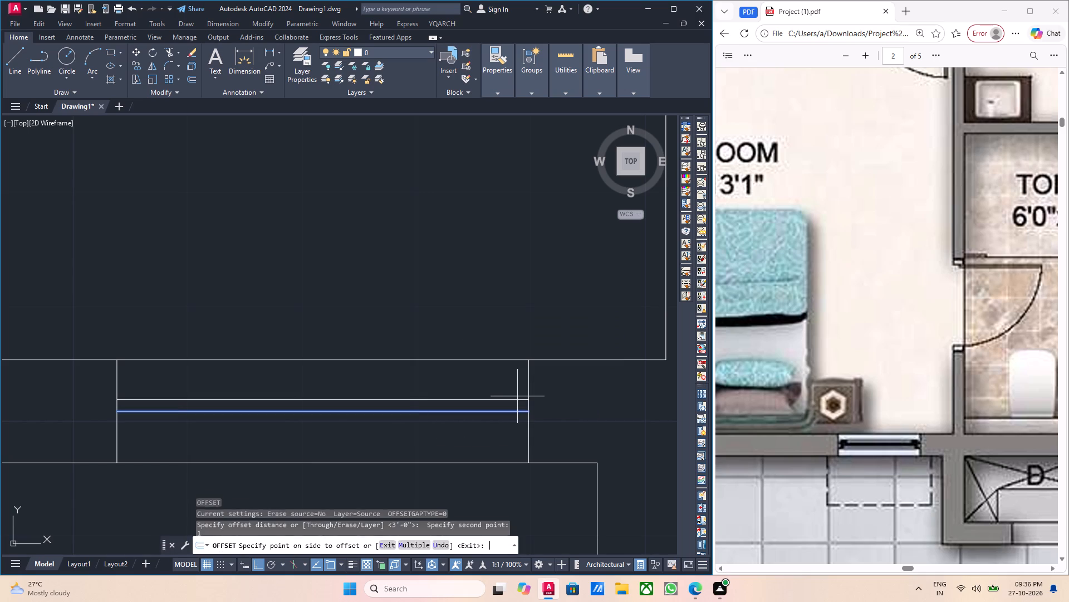
click(506, 390)
click(492, 412)
click(492, 423)
scroll(483, 416, up, 1)
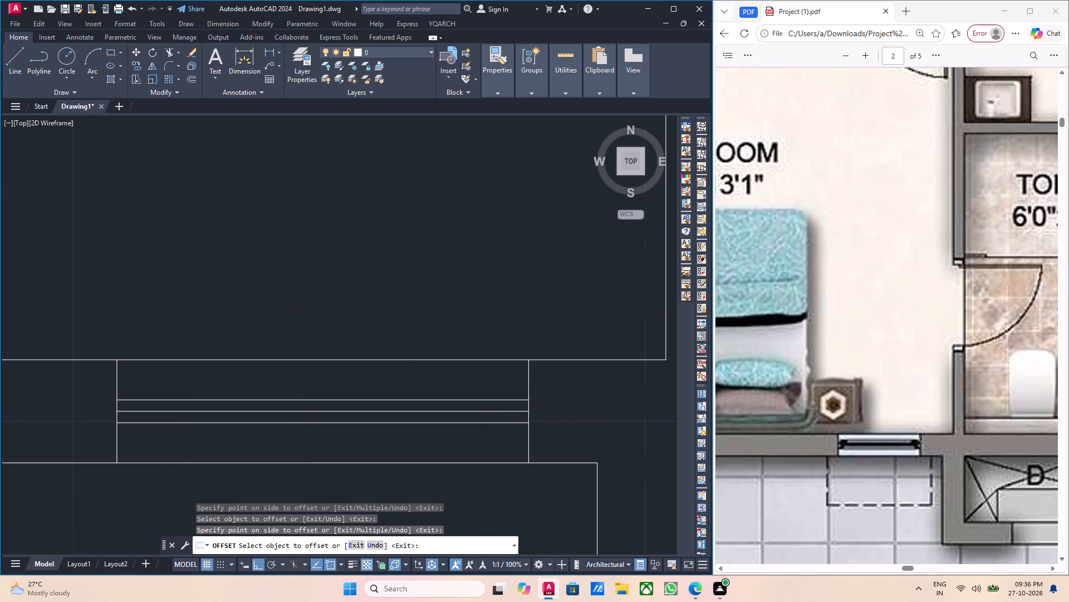
scroll(483, 416, up, 1)
key(Escape)
Delete the original centre line of the bedroom window beside the toilet.
click(481, 417)
click(459, 403)
key(Delete)
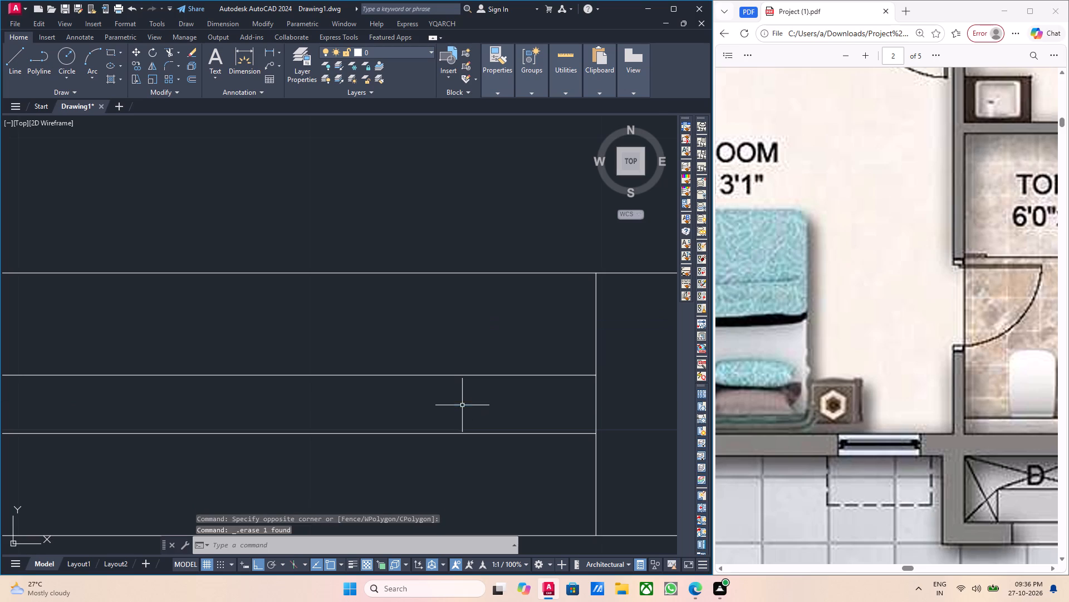
Offset both glazing lines of the toilet's lower wall window 1" inwards.
scroll(462, 405, down, 4)
middle_drag(498, 415, 176, 446)
middle_drag(419, 455, 383, 455)
scroll(453, 444, up, 2)
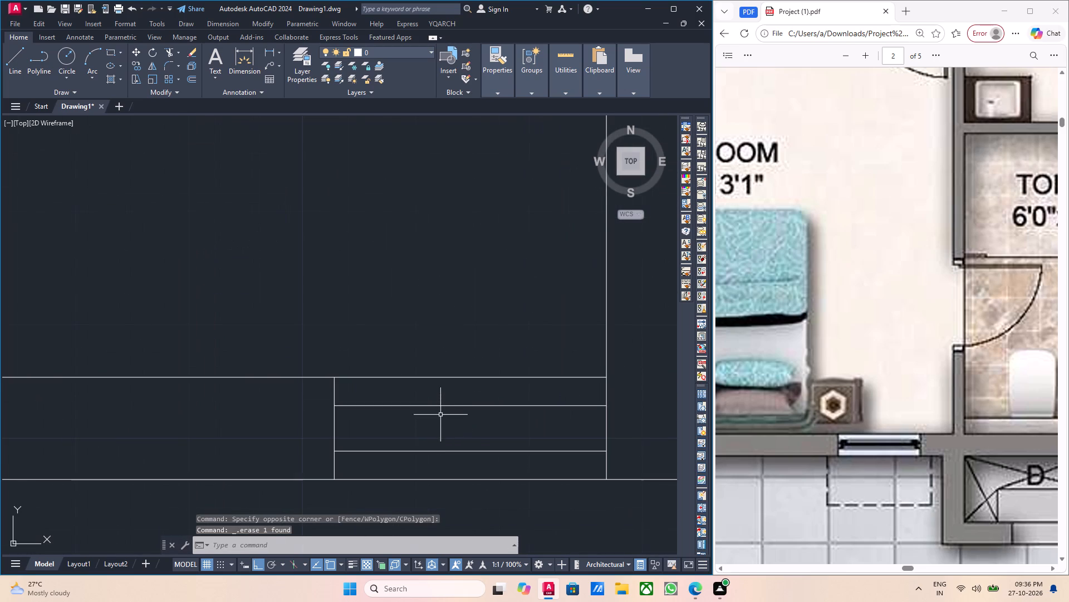
scroll(450, 410, up, 2)
drag(462, 418, 440, 400)
click(427, 391)
middle_drag(382, 442, 341, 449)
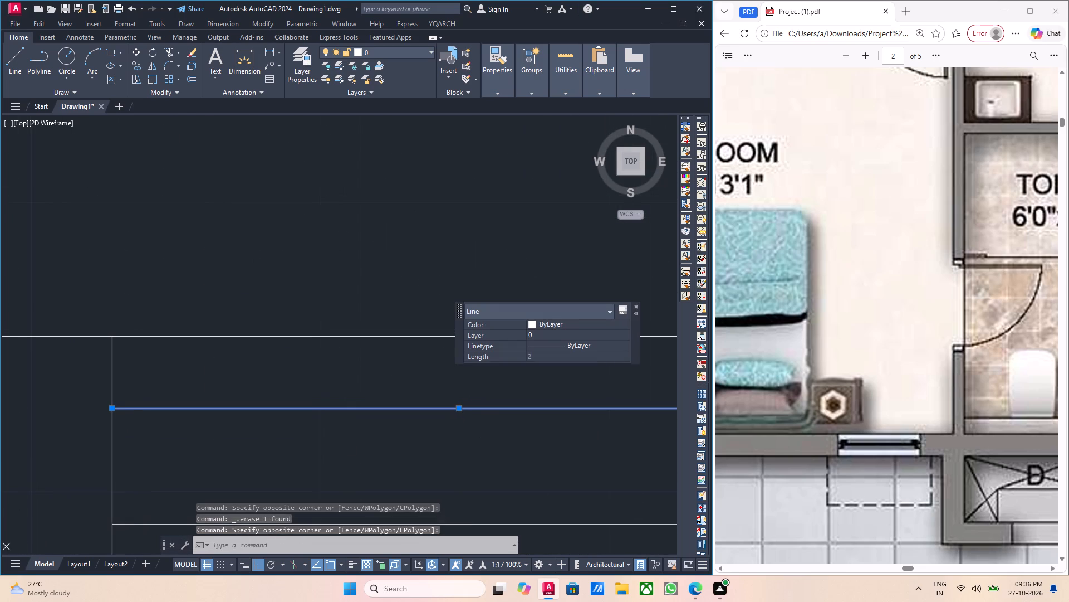
key(o)
key(Return)
scroll(527, 414, down, 3)
middle_drag(544, 451, 444, 438)
scroll(447, 403, up, 2)
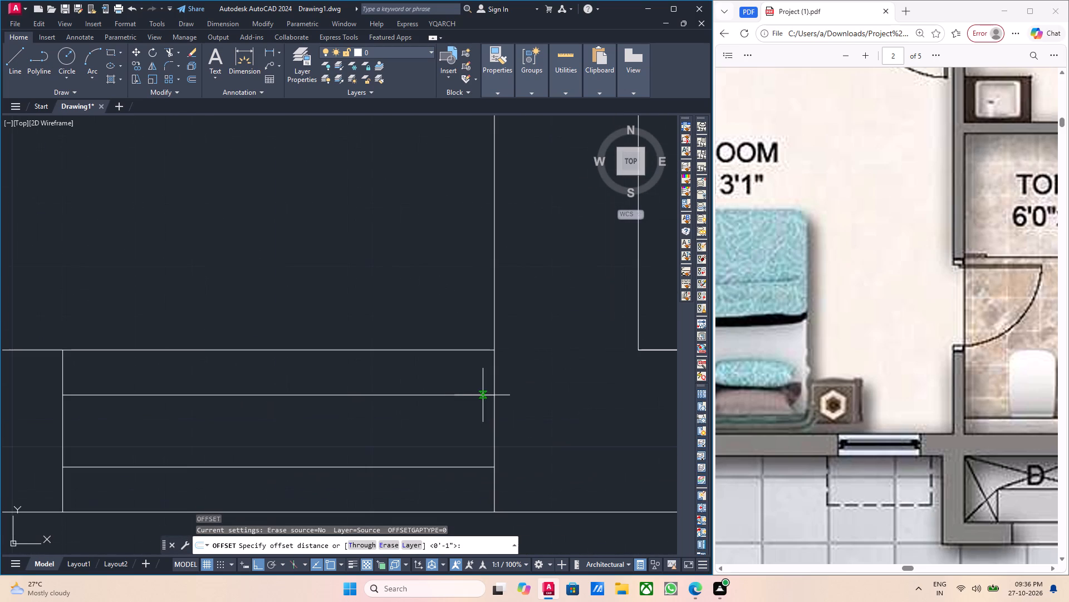
click(491, 395)
key(1)
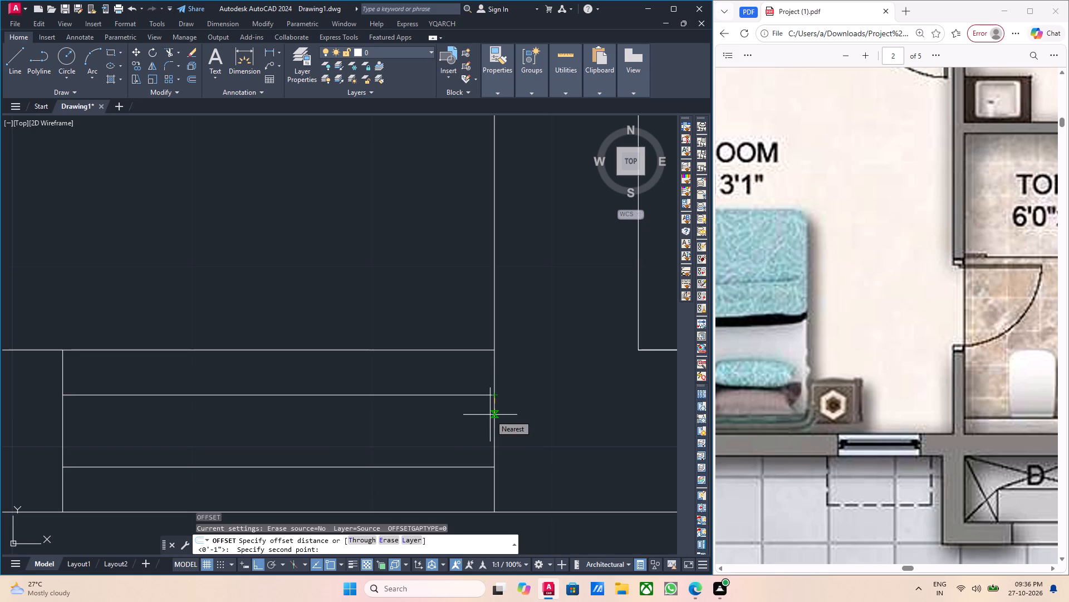
key(Return)
click(487, 425)
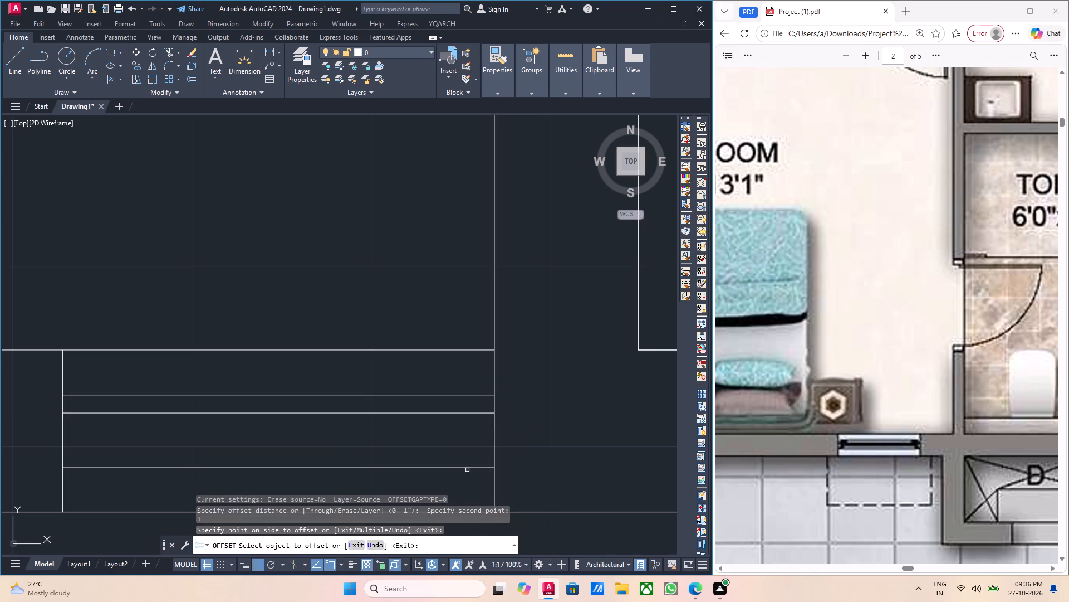
click(466, 467)
click(462, 450)
key(Escape)
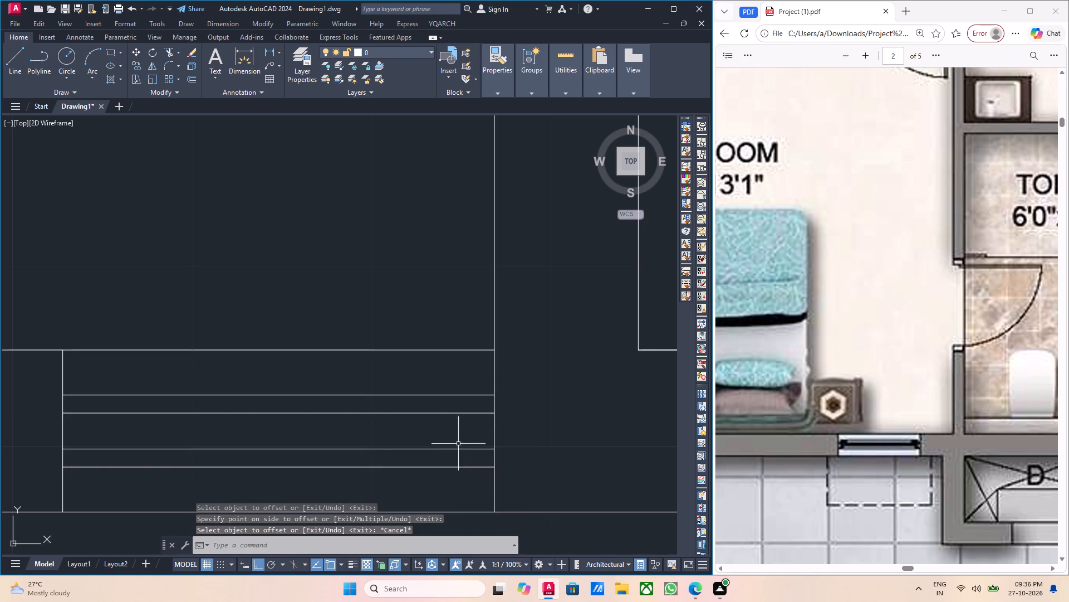
Delete the two outer glazing lines of the toilet window, keeping the inner pair.
drag(436, 399, 429, 393)
click(423, 389)
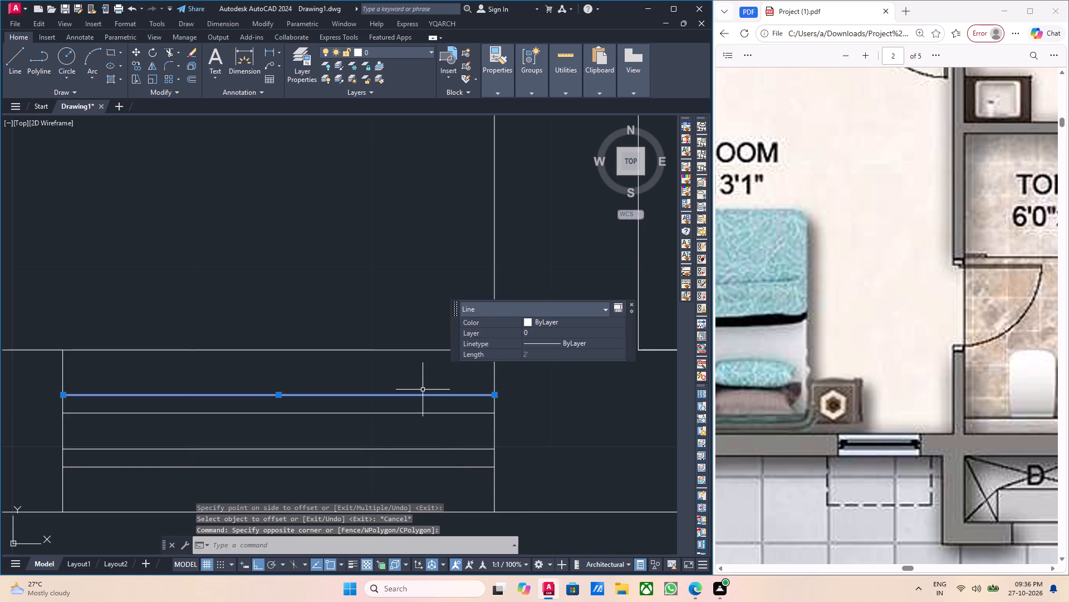
key(Delete)
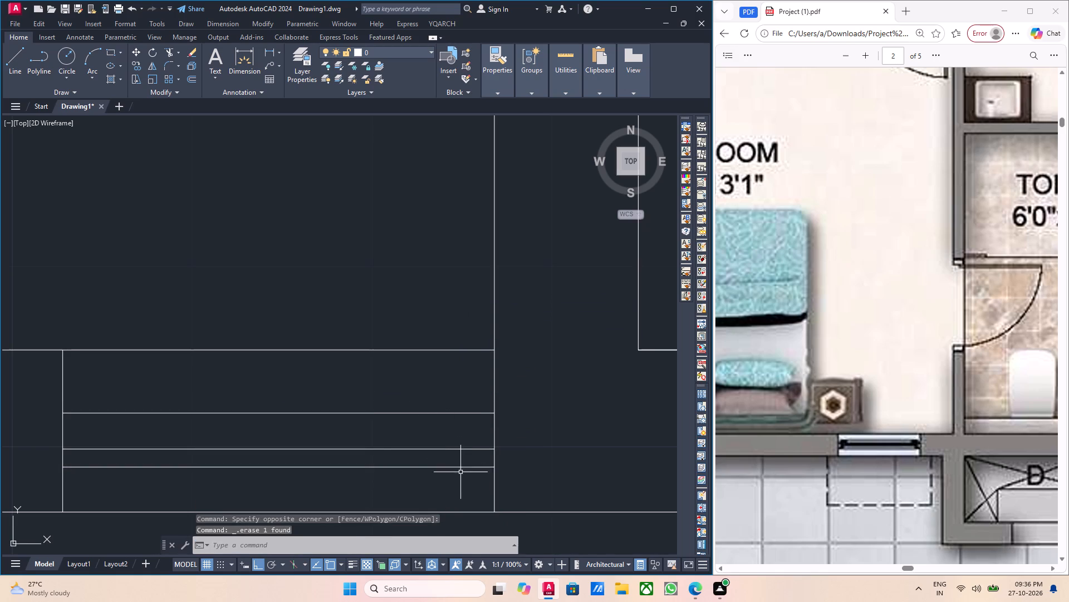
drag(460, 475, 455, 473)
click(446, 464)
key(Delete)
Compare the finished windows in the lower wall with the master bedroom and toilet area in the reference PDF plan.
scroll(446, 464, down, 2)
scroll(383, 457, up, 1)
middle_drag(401, 458, 496, 441)
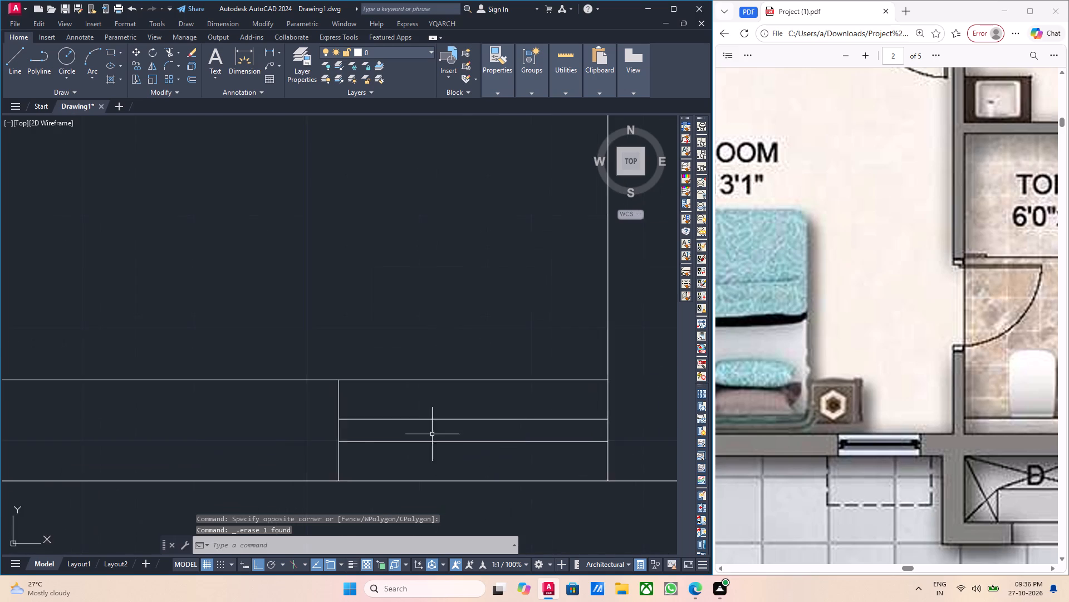
scroll(374, 431, down, 3)
scroll(299, 425, up, 1)
middle_drag(323, 428, 400, 418)
middle_drag(248, 414, 326, 406)
scroll(233, 409, down, 2)
middle_drag(140, 409, 143, 410)
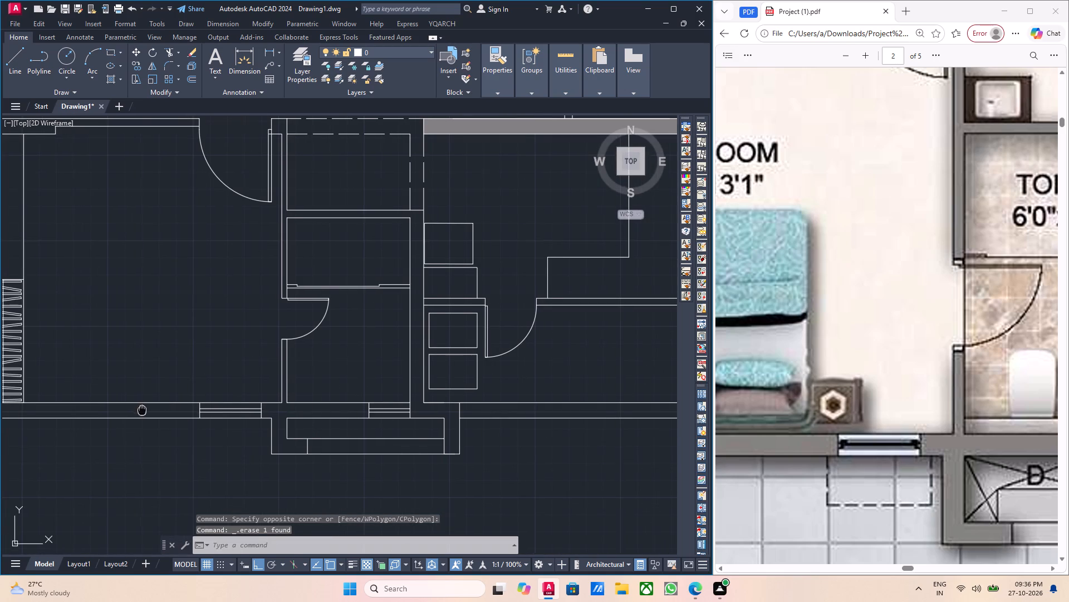
middle_drag(143, 410, 150, 411)
ctrl+scroll(974, 433, down, 2)
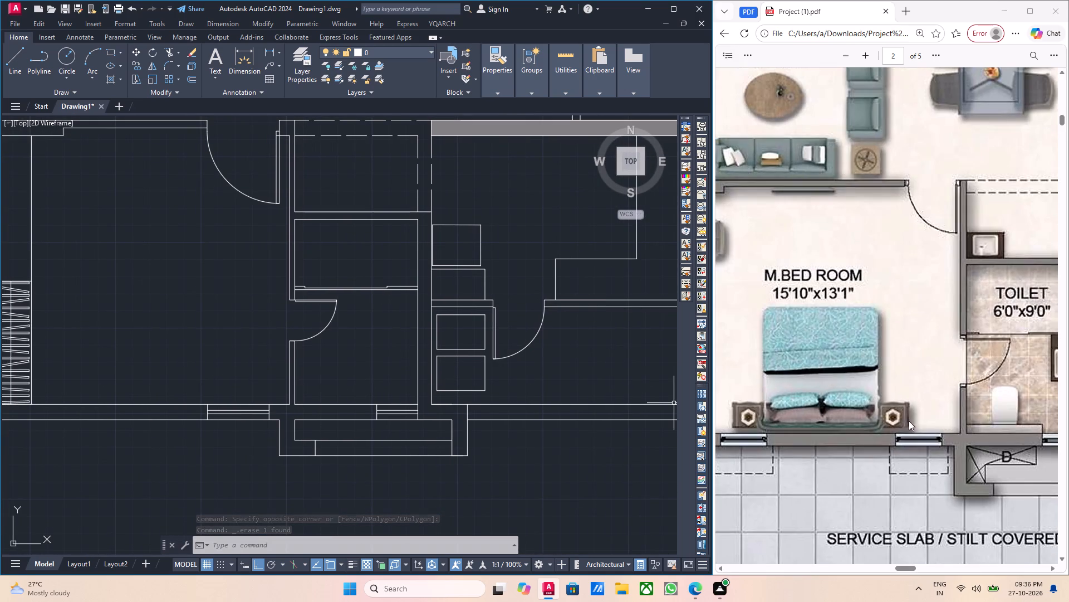
ctrl+scroll(892, 421, down, 2)
scroll(782, 434, up, 2)
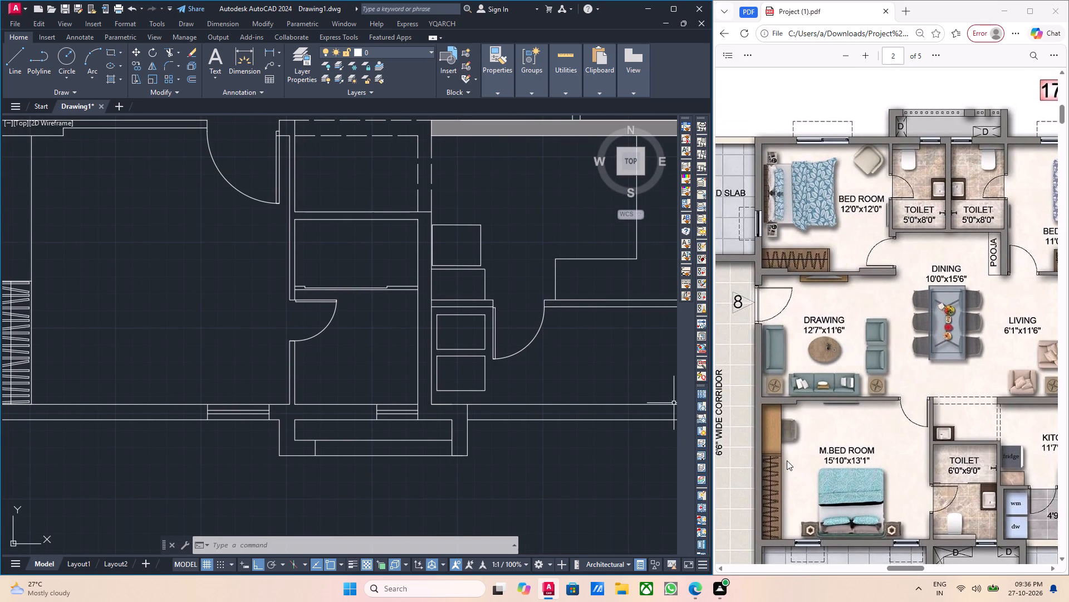
ctrl+scroll(787, 459, down, 1)
scroll(794, 532, up, 2)
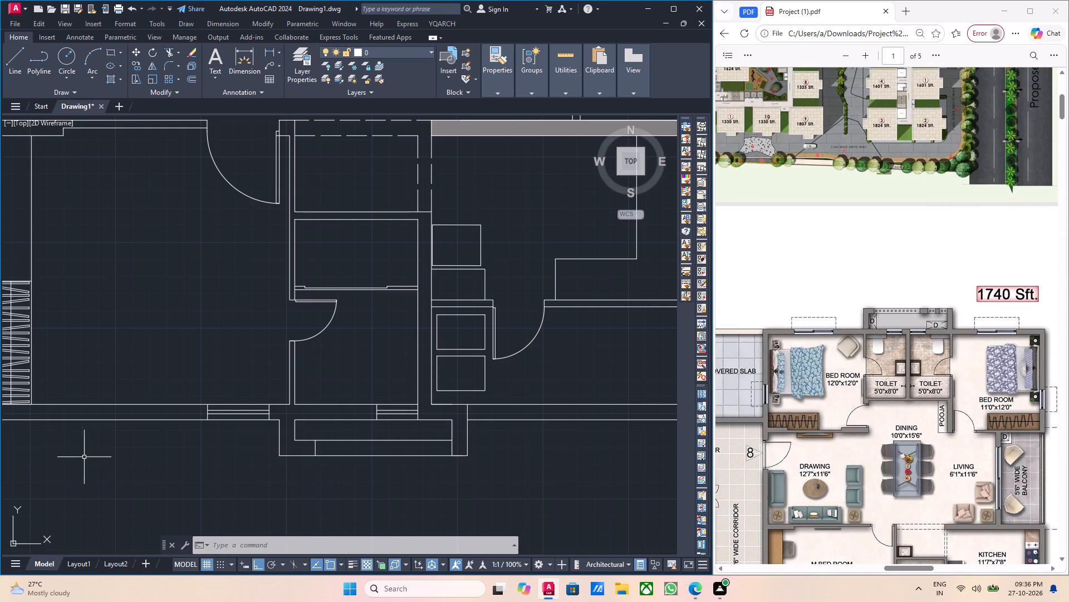
Draw a line 2' along the bedroom's lower wall from the wardrobe's corner and continue it straight across the wall thickness.
middle_drag(83, 450, 342, 443)
scroll(283, 400, up, 3)
middle_drag(349, 413, 290, 413)
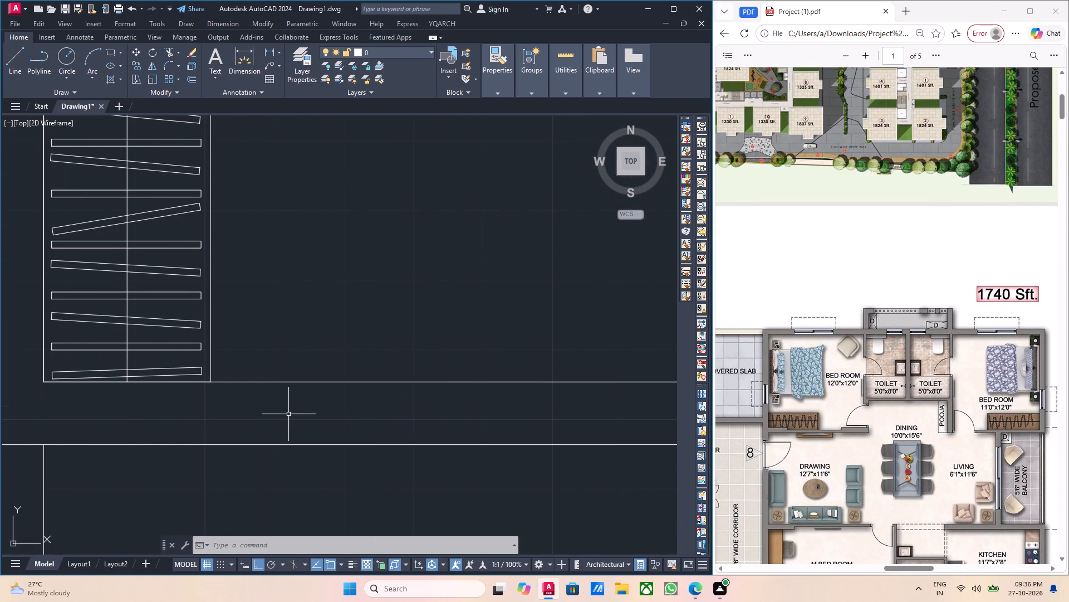
key(l)
key(Return)
drag(209, 381, 250, 385)
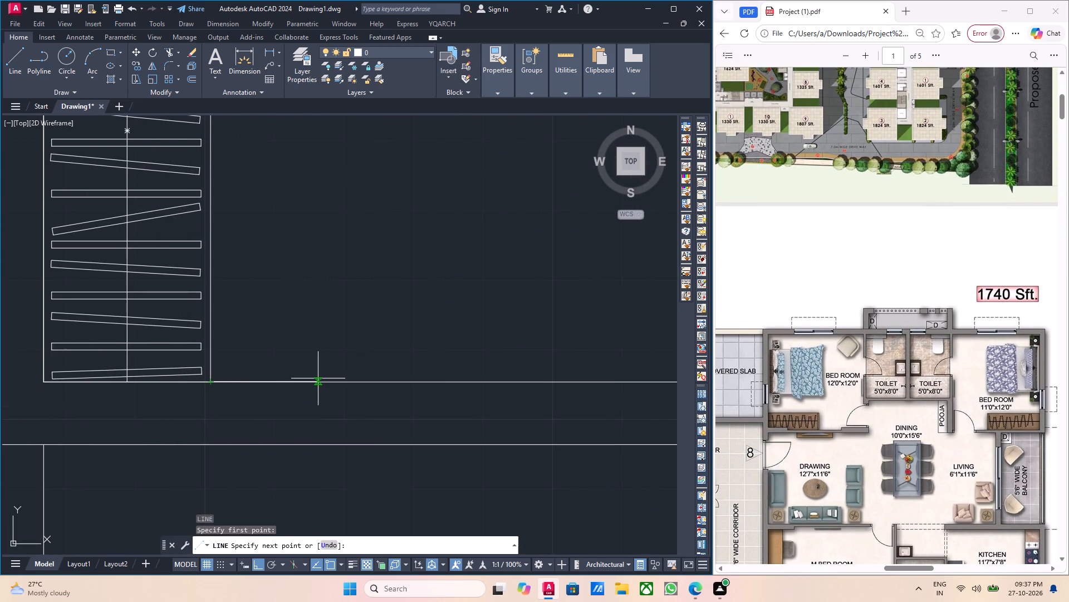
text(2')
key(Return)
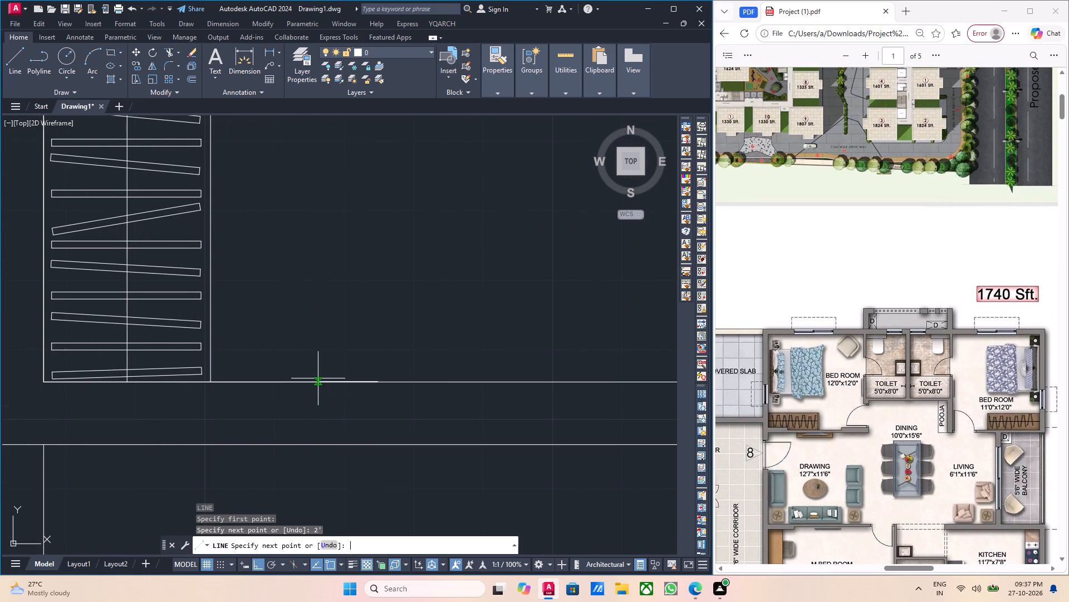
click(375, 444)
key(Escape)
Examine the position of the master bedroom's window near the wardrobe in the reference PDF plan.
scroll(385, 448, down, 2)
scroll(469, 433, up, 1)
middle_drag(469, 433, 288, 429)
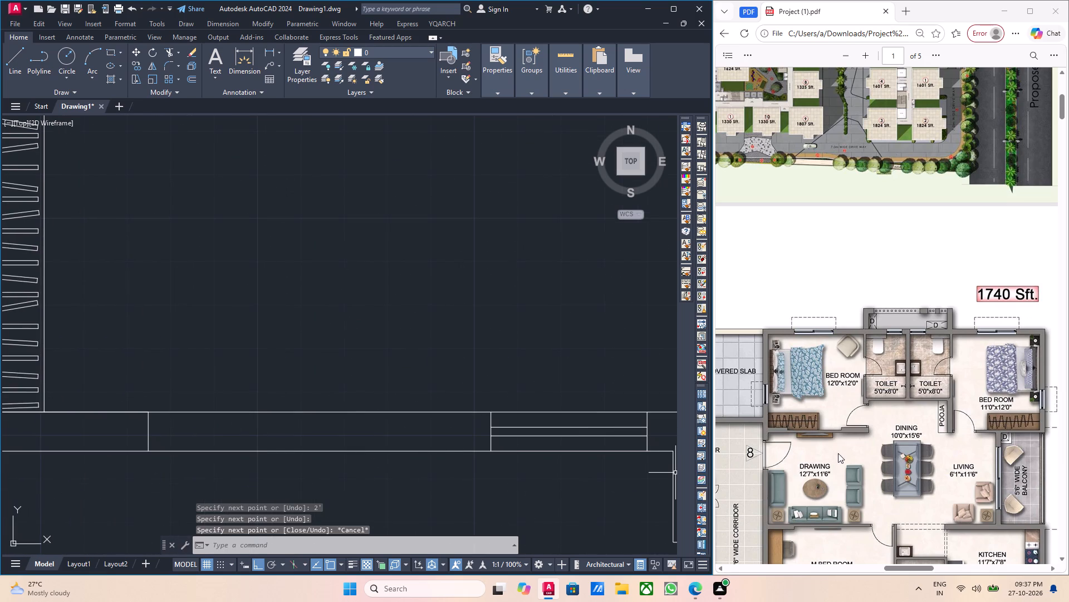
scroll(810, 436, up, 2)
scroll(810, 436, down, 6)
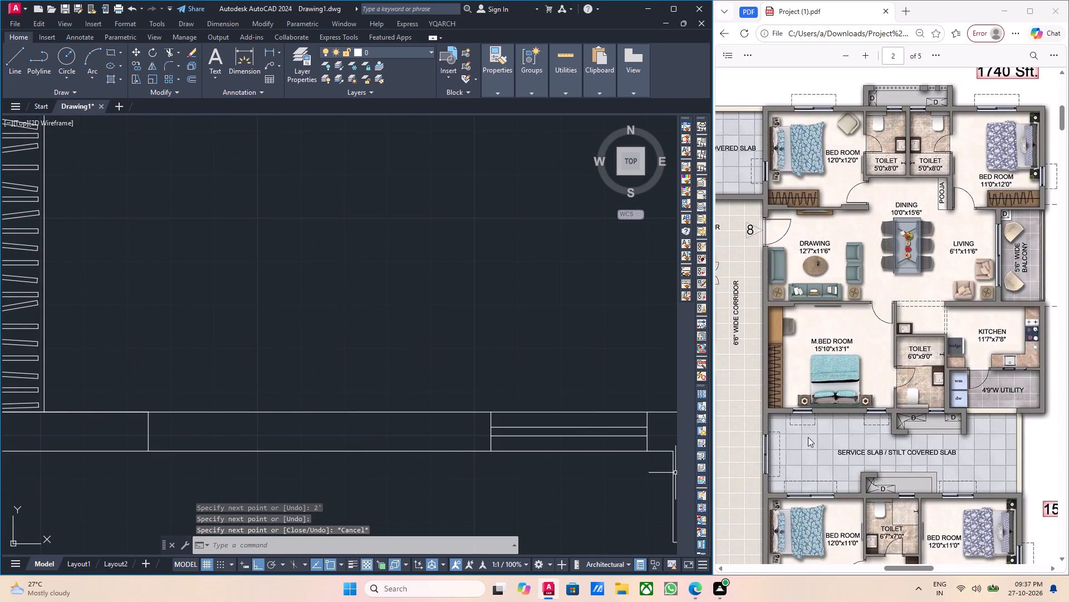
ctrl+scroll(797, 437, up, 4)
scroll(441, 400, down, 2)
scroll(314, 426, up, 2)
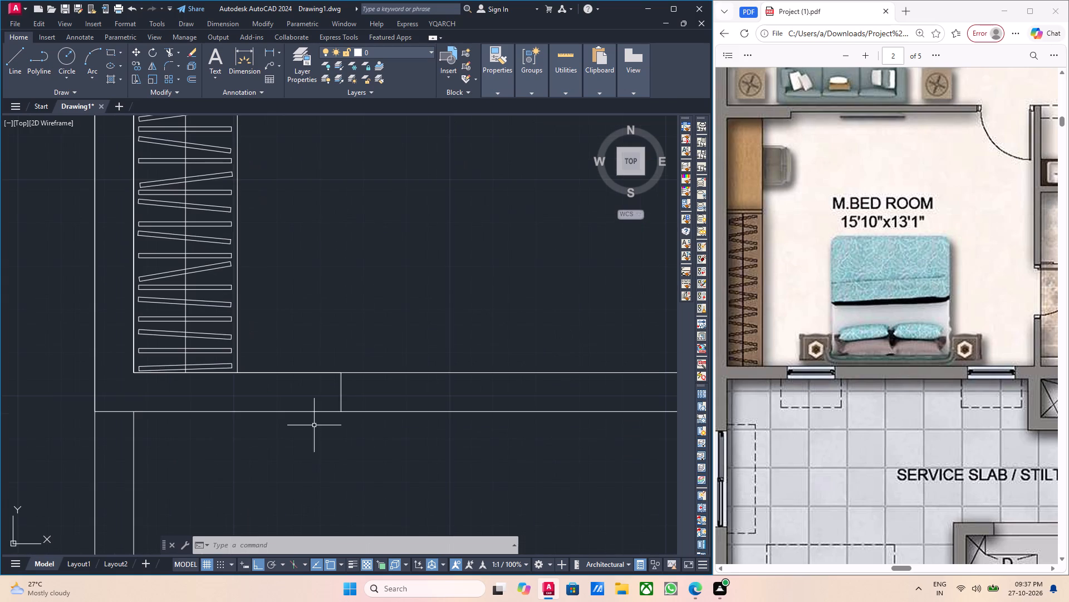
Offset the line across the bedroom's lower wall 1' towards the wardrobe.
click(356, 396)
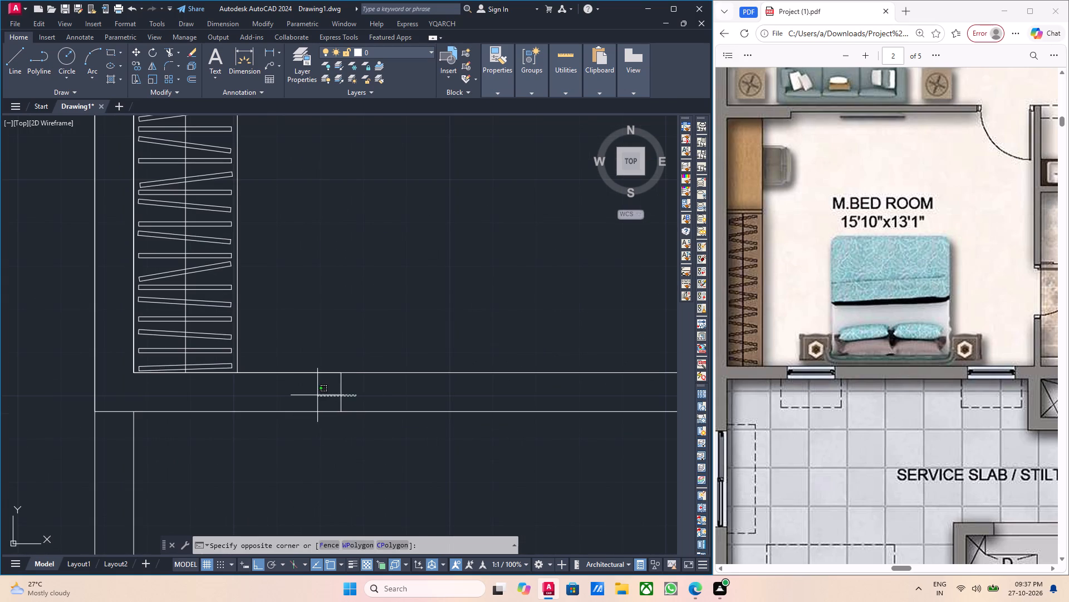
click(317, 395)
key(o)
key(Return)
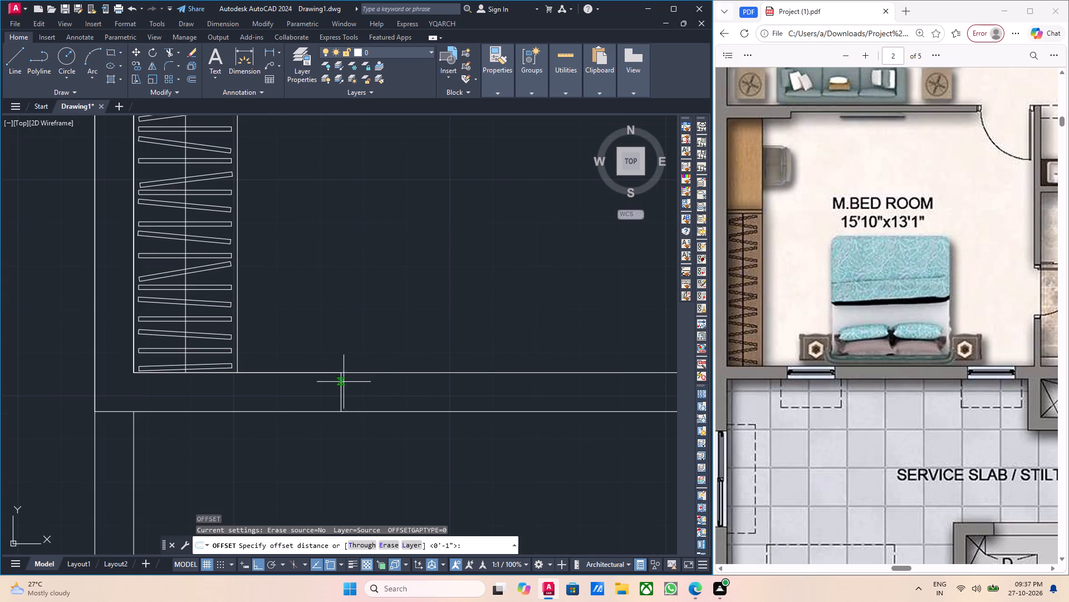
click(342, 375)
text(1')
key(Return)
click(272, 308)
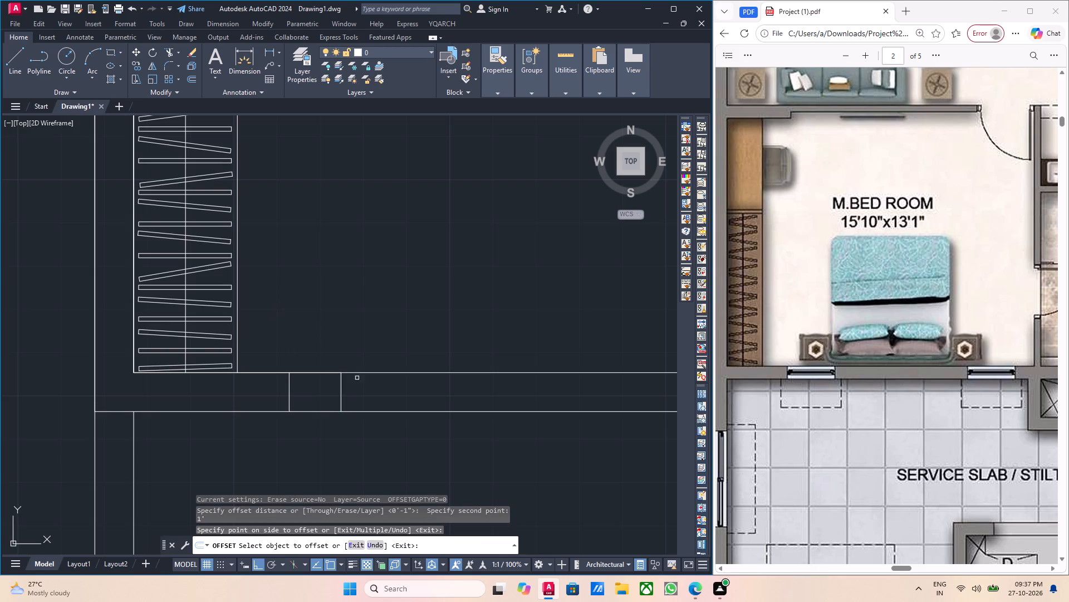
scroll(360, 383, up, 2)
key(Escape)
Delete the original line across the wall and the 2' guide line along the wall's inner face.
drag(324, 426, 315, 424)
click(308, 420)
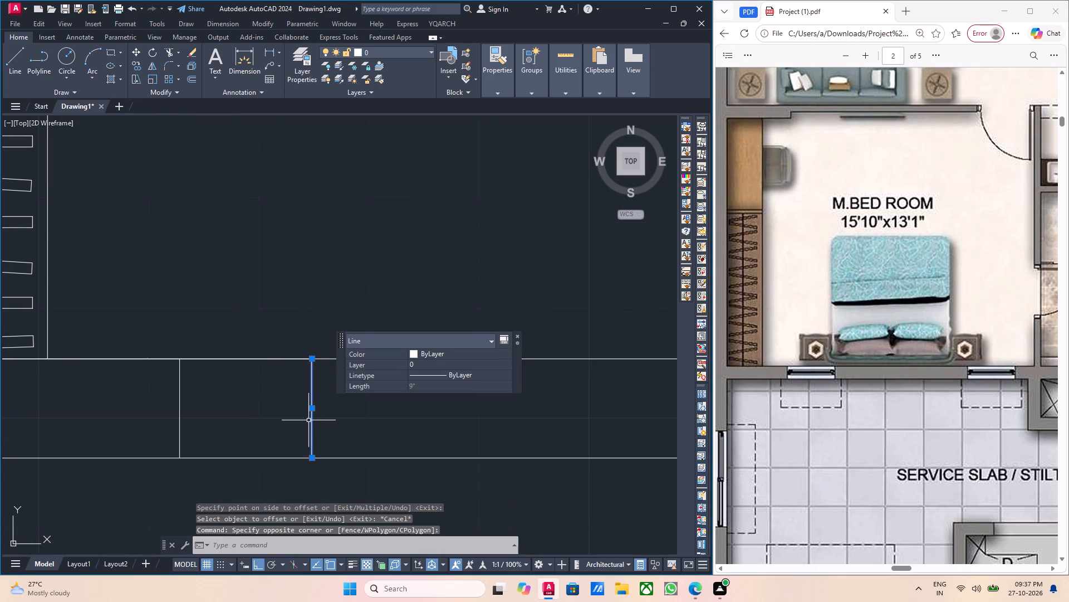
key(Delete)
click(251, 357)
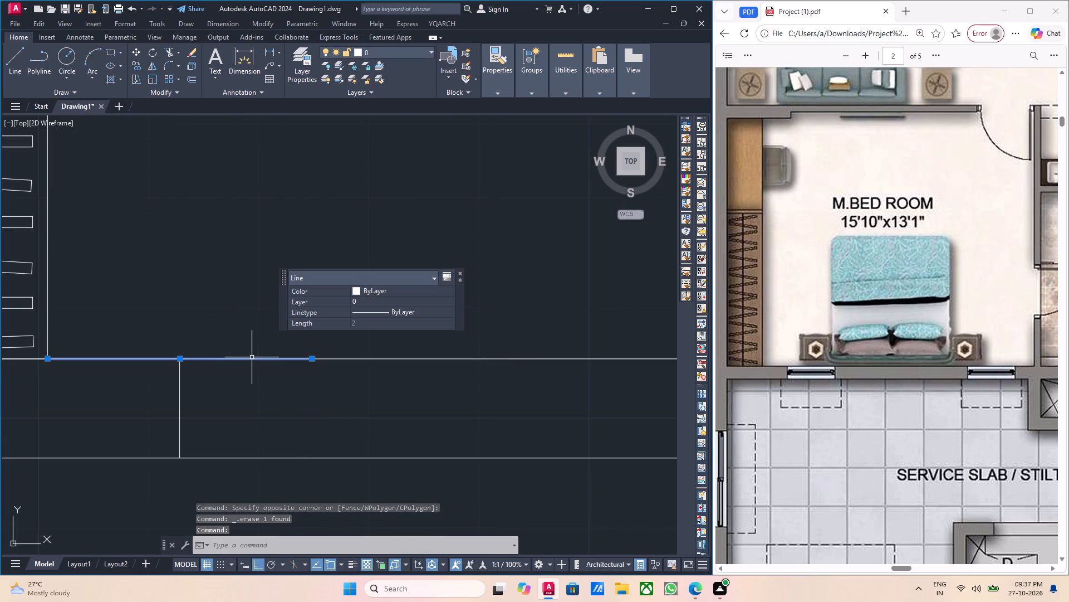
key(Delete)
Offset the line across the master bedroom's lower wall 3' away from the wardrobe to mark the window's other end.
click(237, 404)
click(161, 403)
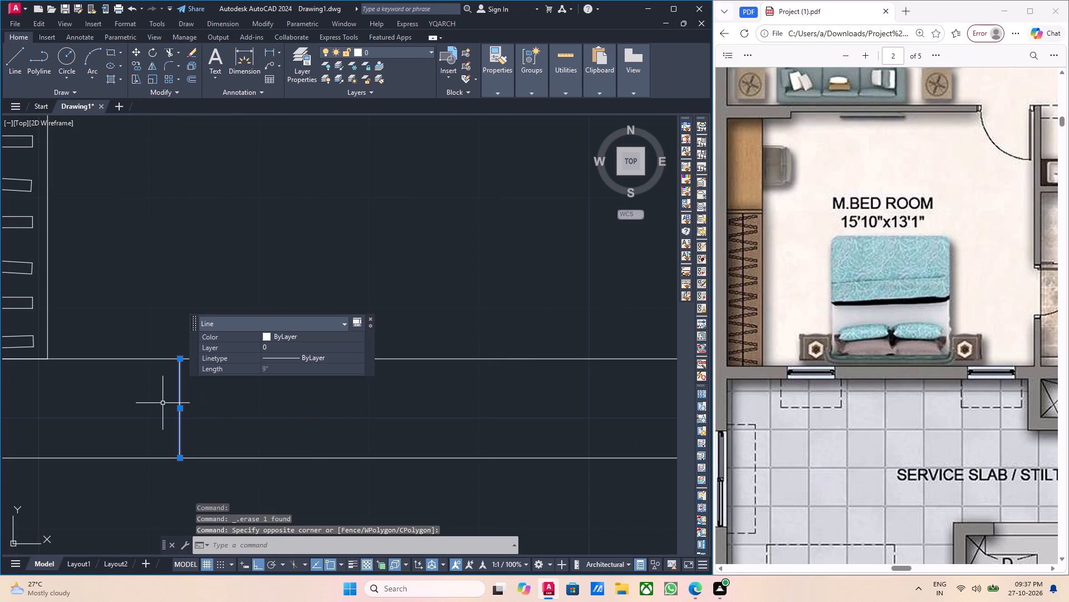
key(o)
key(Return)
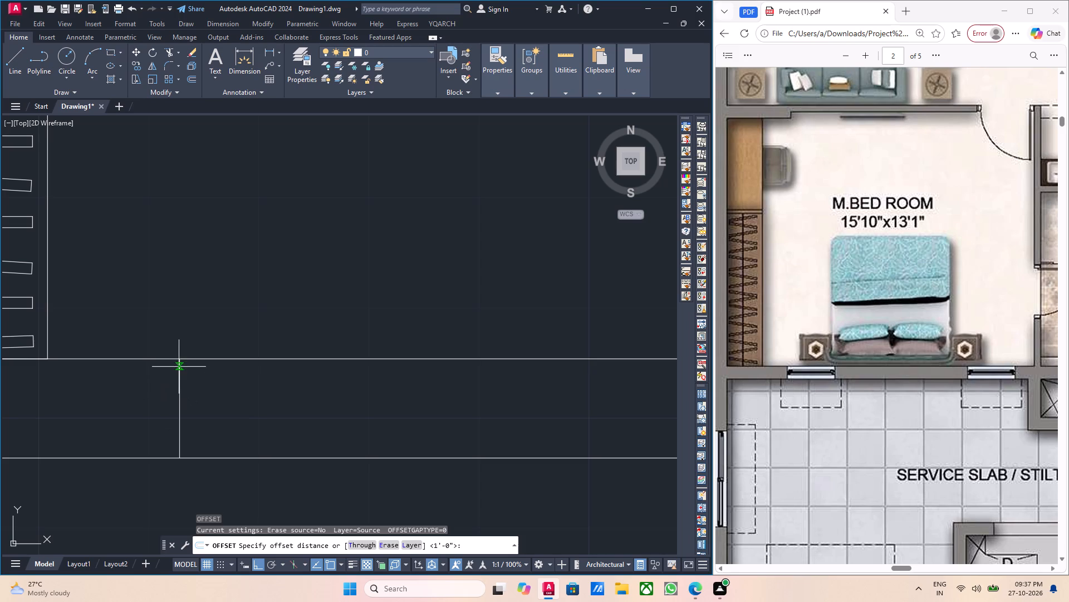
drag(178, 357, 186, 357)
key(3)
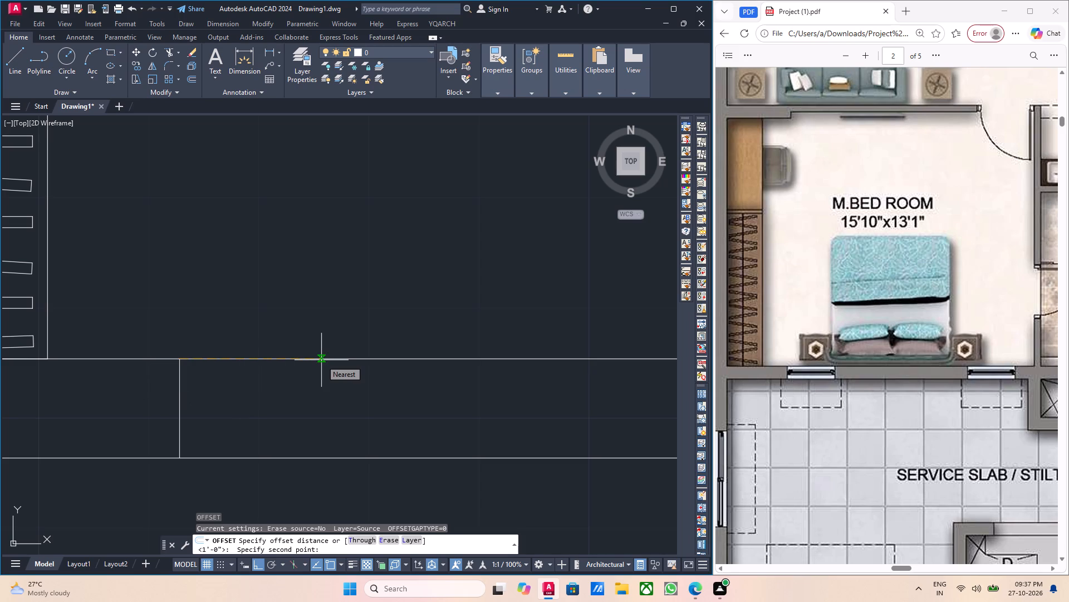
key(apostrophe)
key(Return)
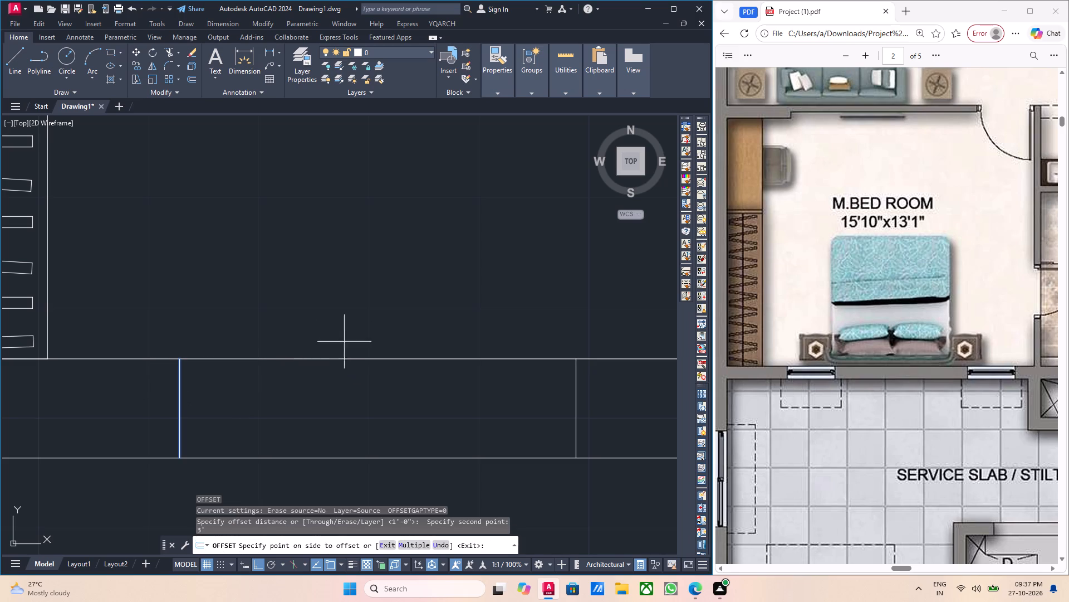
click(339, 308)
scroll(339, 311, down, 2)
key(Escape)
middle_drag(330, 371, 287, 371)
middle_drag(312, 350, 281, 357)
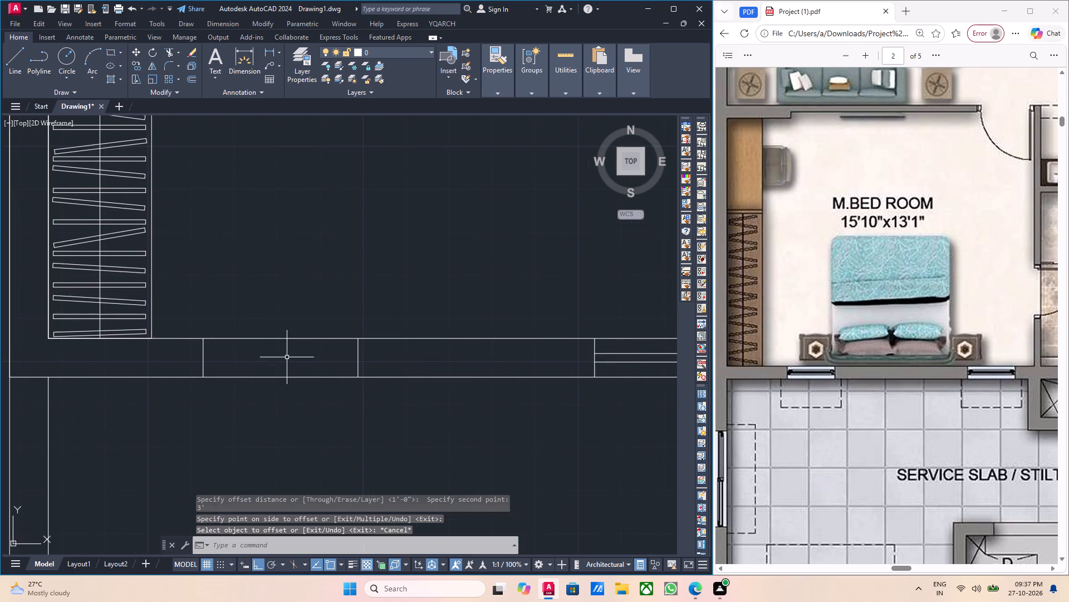
Copy the two glazing lines from the bedroom's existing lower-wall window into the new 3' opening near the wardrobe.
scroll(285, 349, up, 1)
scroll(285, 349, down, 1)
middle_drag(458, 339, 316, 344)
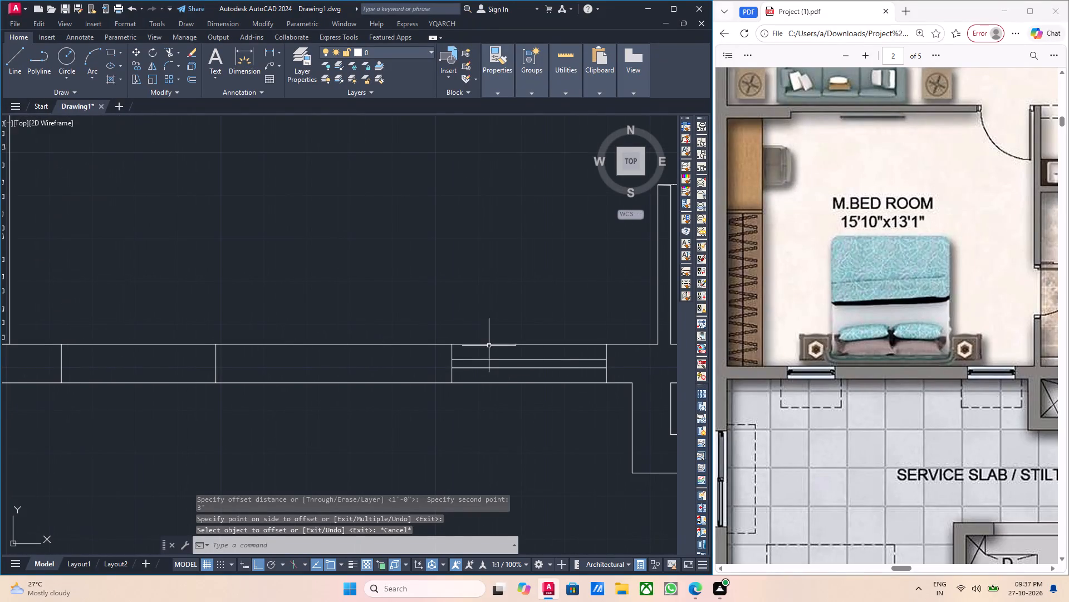
click(527, 372)
click(518, 359)
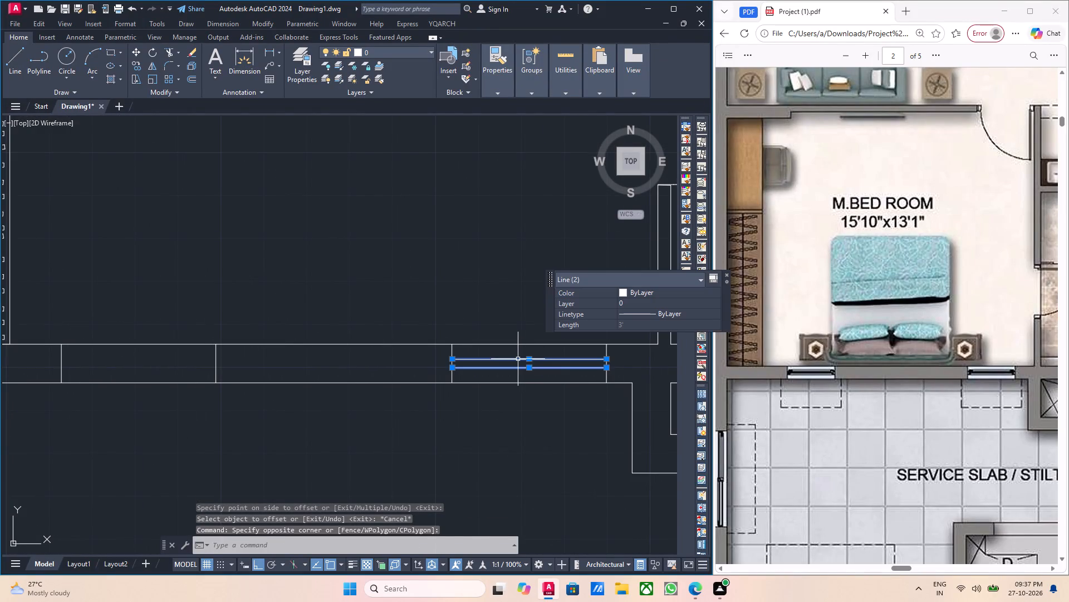
text(co)
key(Return)
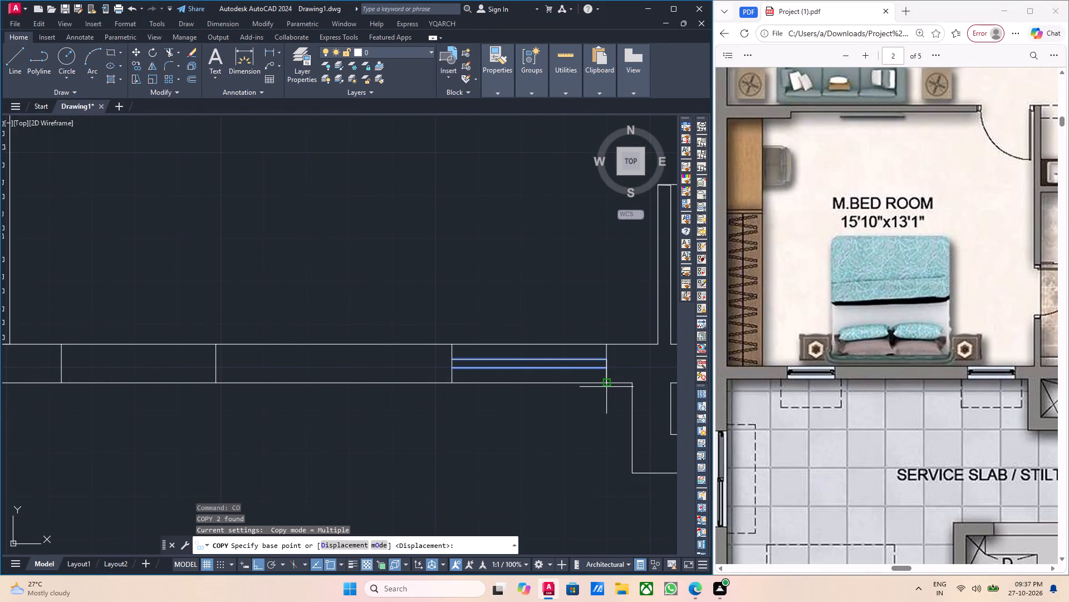
click(608, 382)
scroll(190, 379, up, 1)
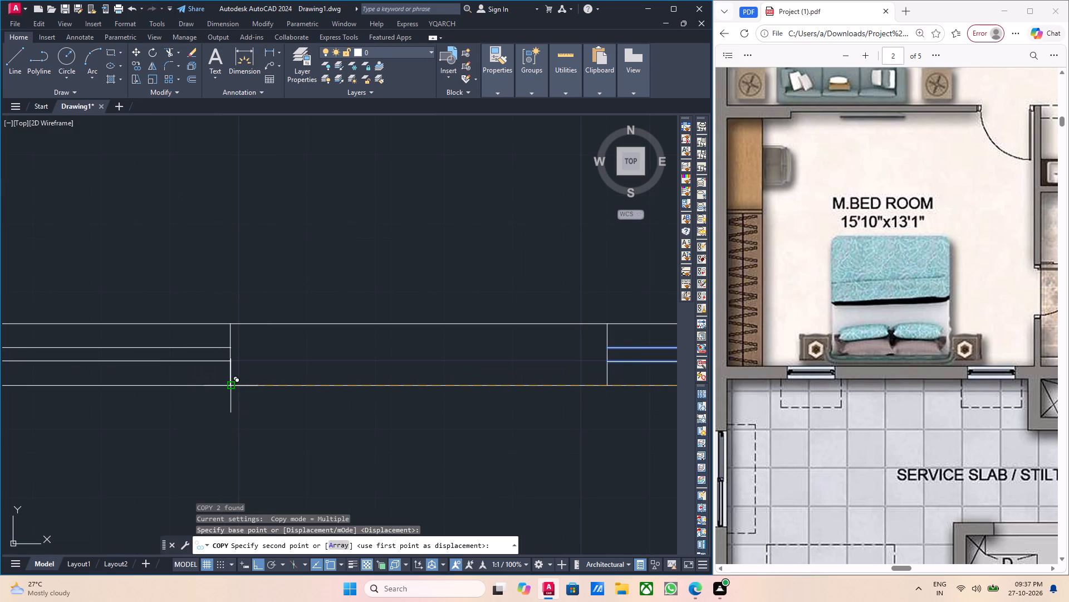
click(232, 386)
scroll(239, 387, down, 2)
key(grave)
key(Escape)
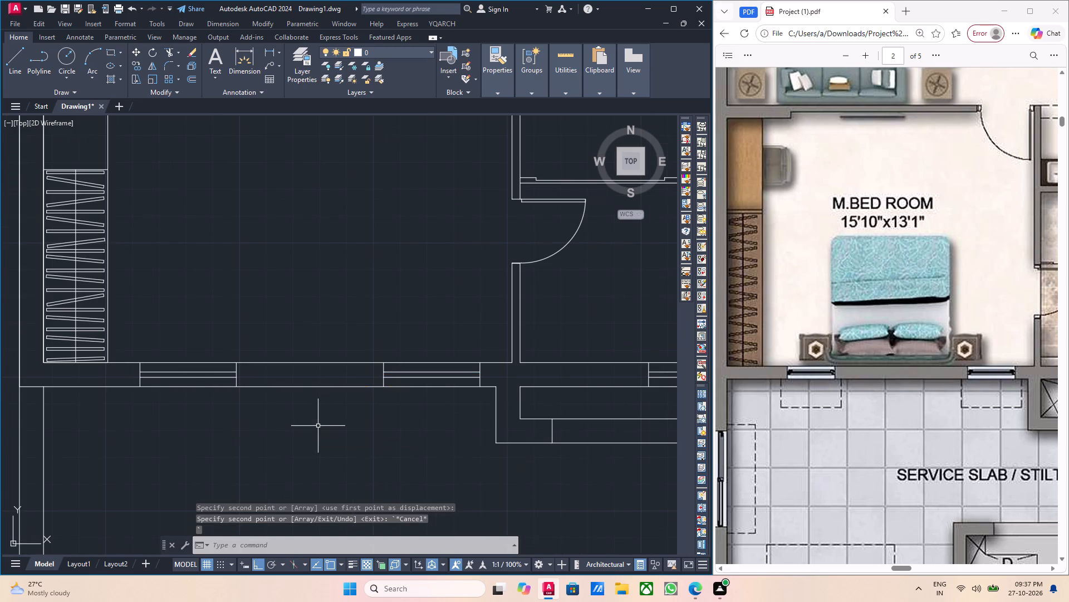
Examine the master bedroom, drawing room and flat entrance door in the reference PDF plan.
scroll(318, 425, down, 1)
middle_drag(309, 417, 381, 406)
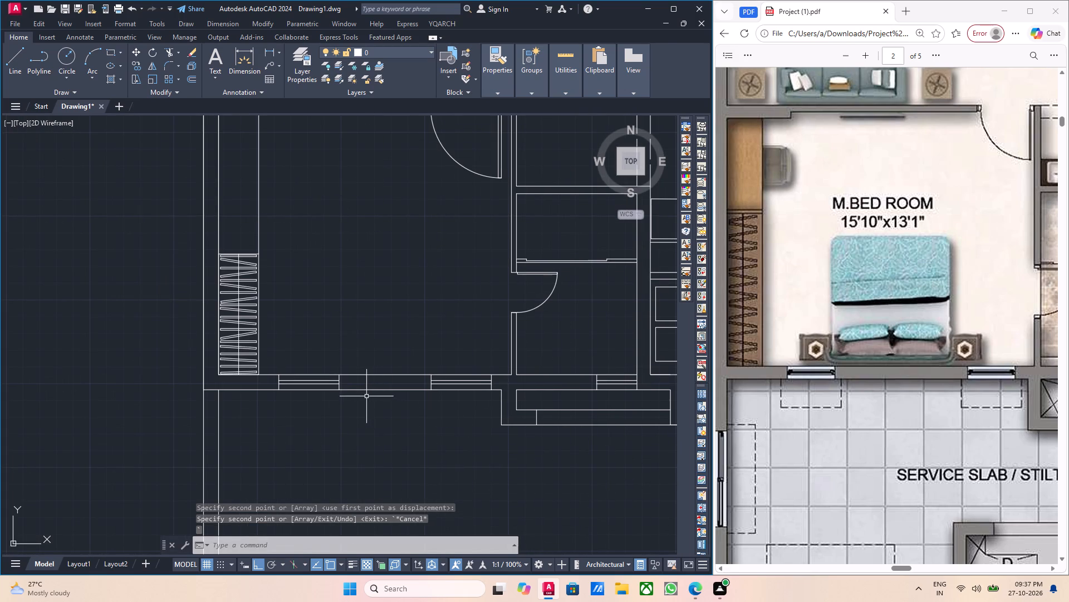
middle_click(405, 399)
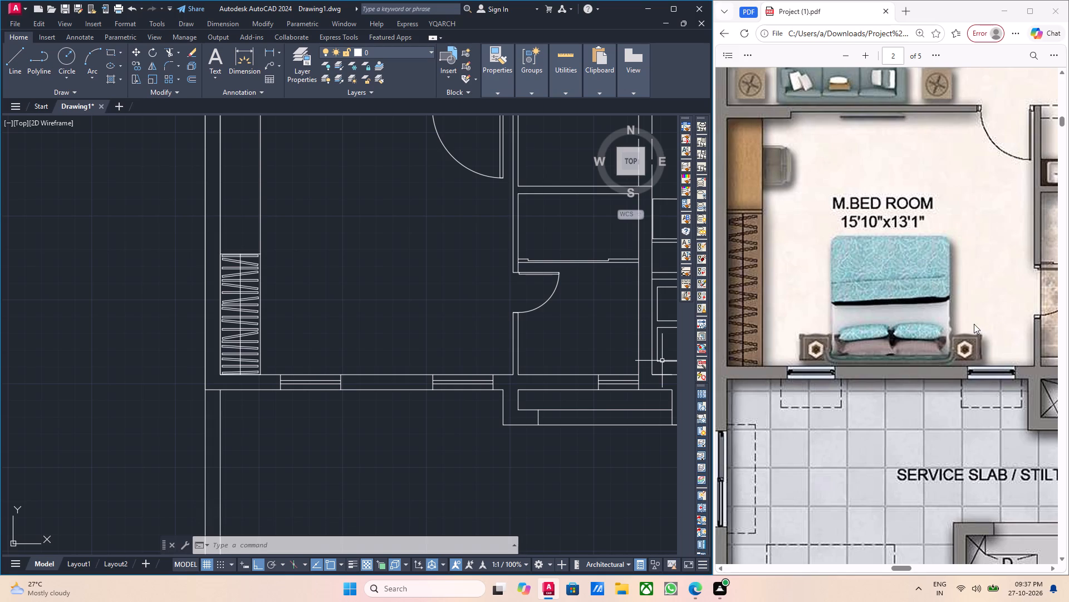
ctrl+scroll(965, 321, up, 2)
ctrl+scroll(965, 321, down, 4)
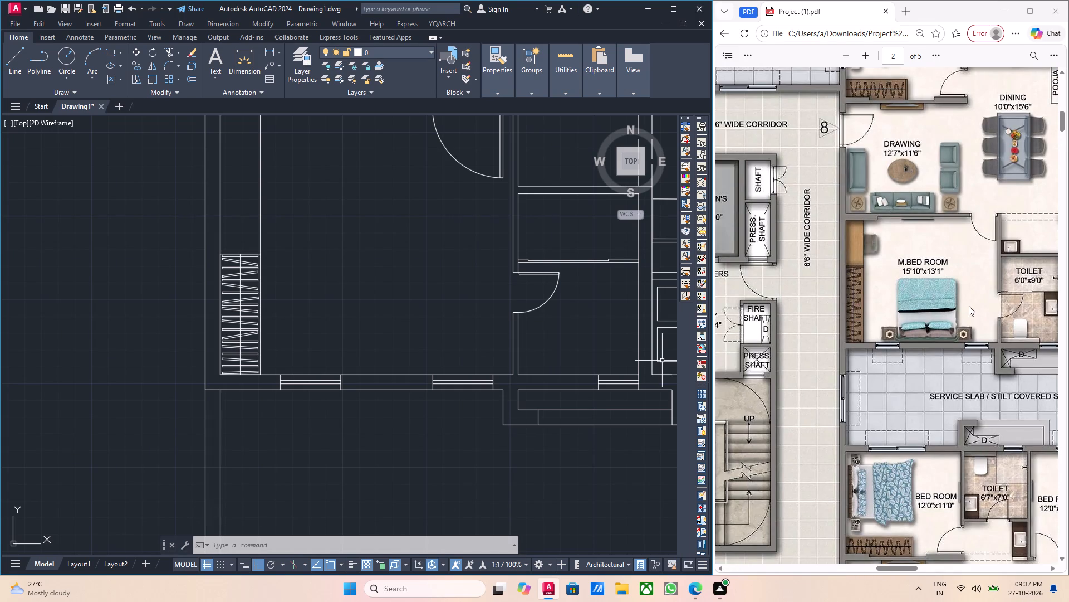
ctrl+scroll(944, 268, up, 1)
ctrl+scroll(944, 268, down, 1)
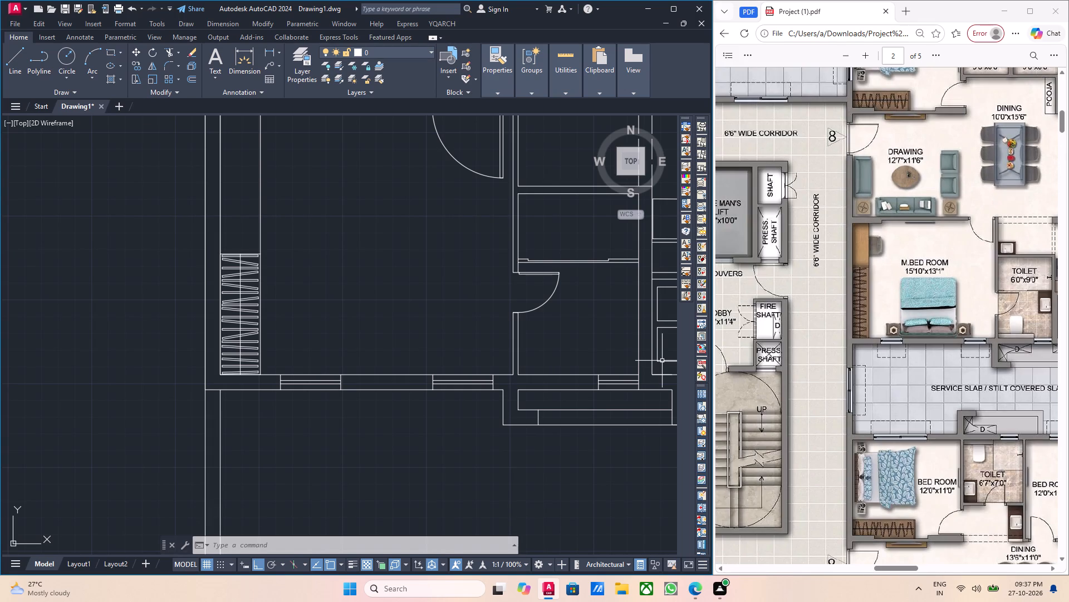
scroll(894, 220, up, 1)
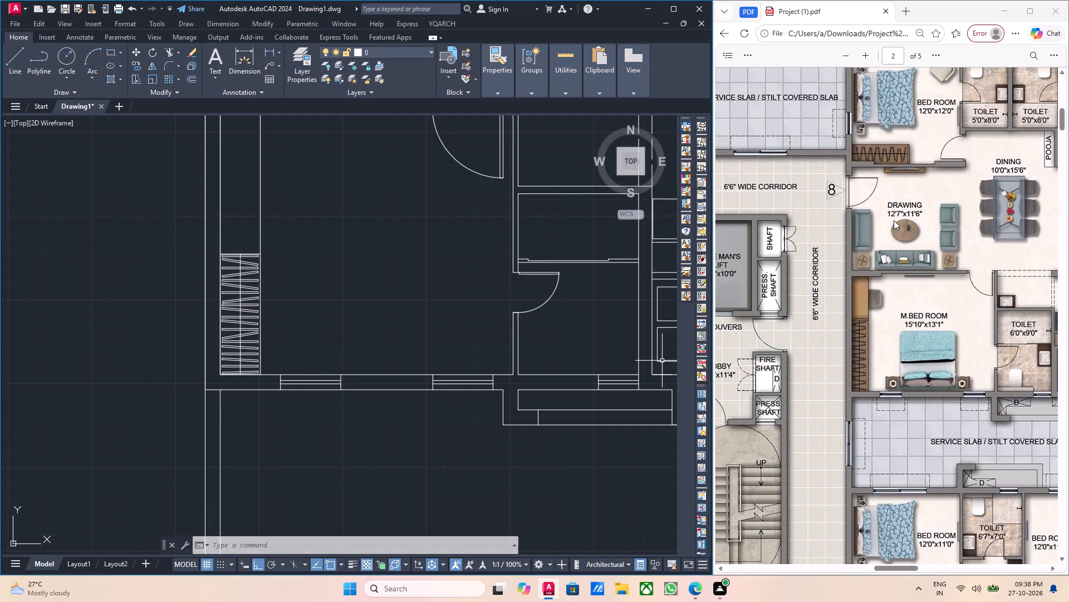
scroll(894, 220, up, 1)
scroll(524, 281, down, 1)
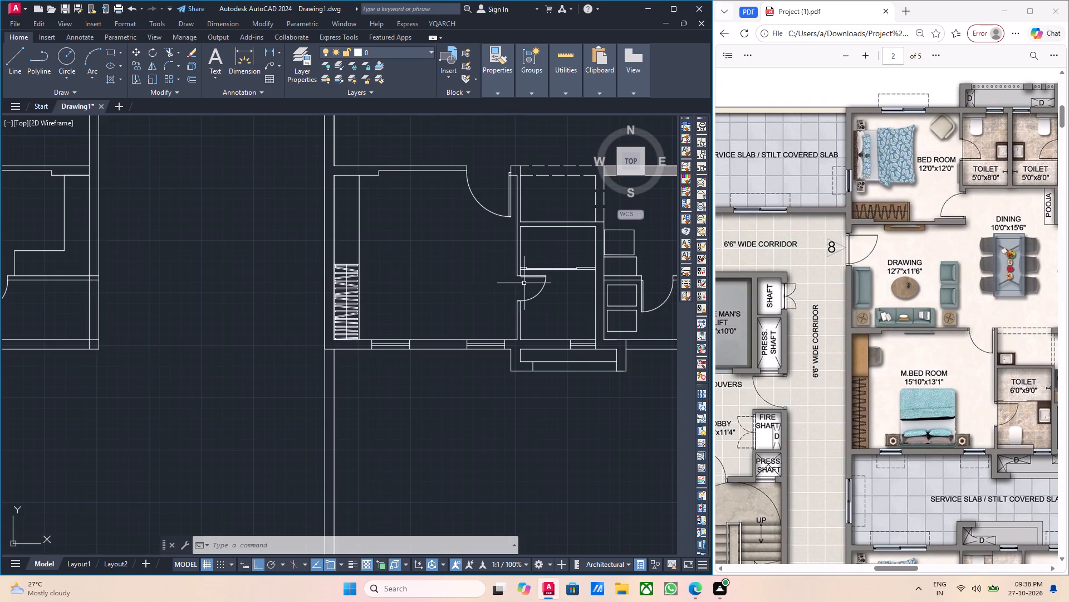
Offset the drawing room's upper wall line, below the bedroom wardrobe, 6" into the drawing room.
middle_drag(465, 336, 476, 376)
scroll(463, 336, up, 1)
middle_drag(473, 394, 484, 451)
middle_drag(473, 387, 479, 420)
middle_drag(480, 418, 483, 434)
middle_drag(479, 418, 486, 445)
middle_drag(463, 402, 476, 477)
scroll(449, 345, down, 2)
middle_drag(449, 333, 454, 387)
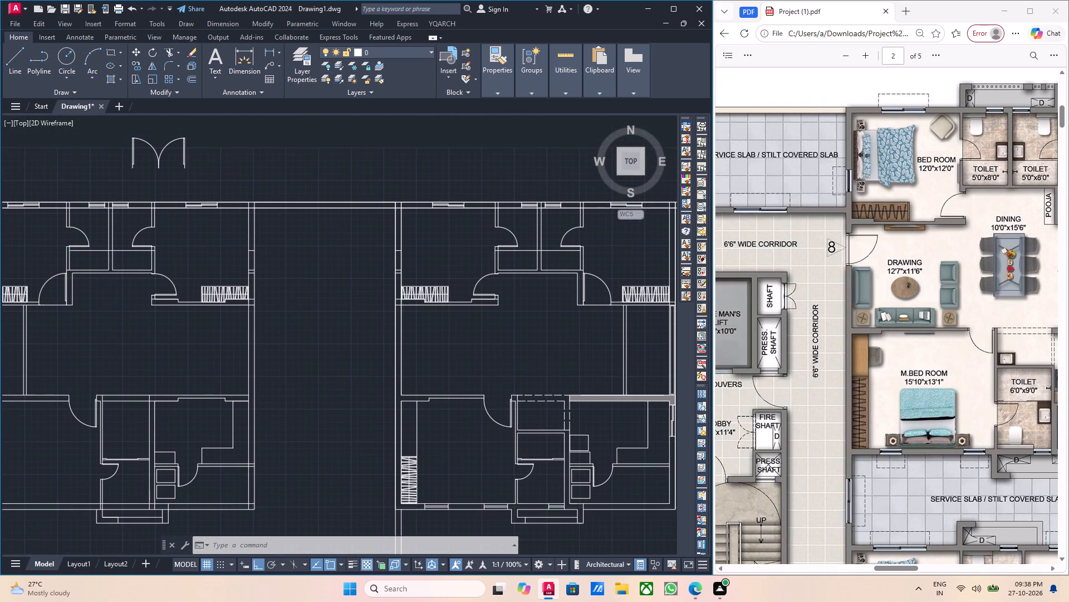
middle_drag(427, 354, 433, 380)
scroll(419, 362, up, 1)
middle_drag(426, 377, 442, 413)
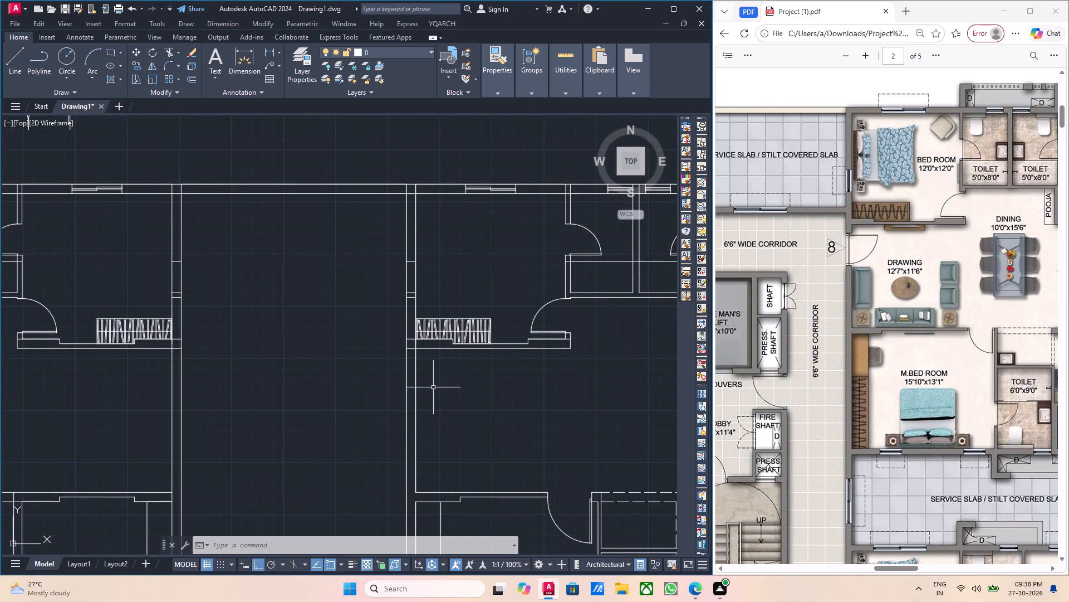
scroll(431, 385, up, 1)
middle_drag(433, 389, 441, 423)
scroll(419, 380, up, 1)
click(429, 360)
click(426, 347)
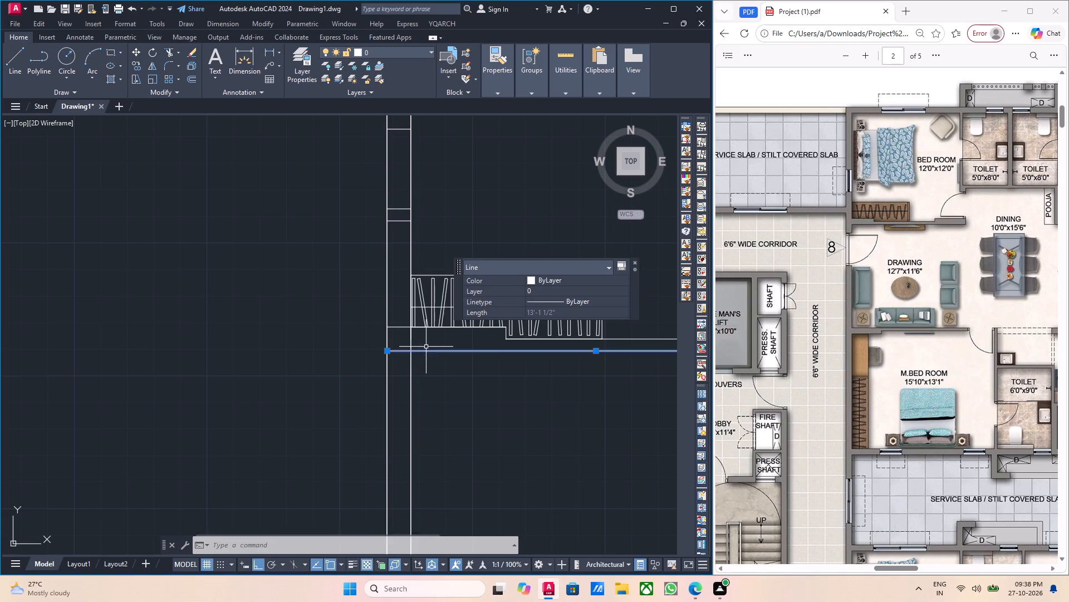
key(o)
key(Return)
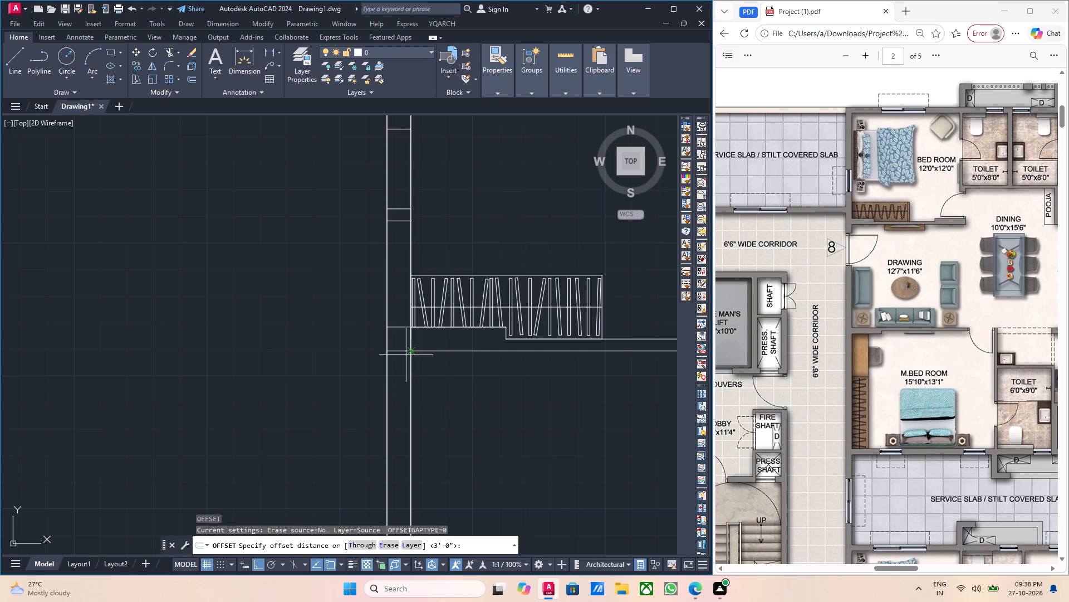
drag(409, 353, 410, 358)
key(6)
key(Return)
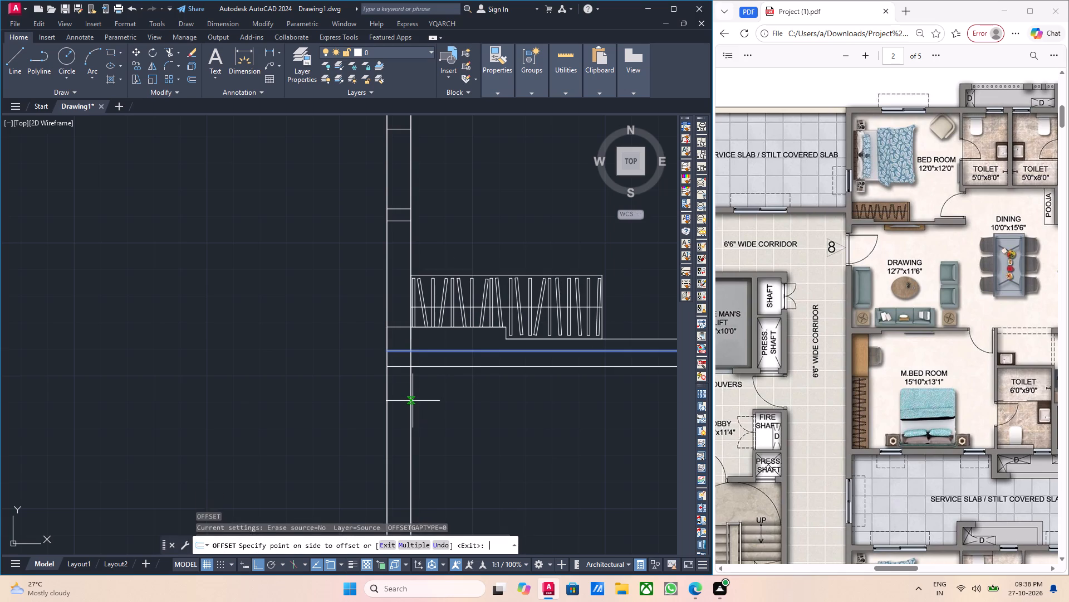
click(483, 419)
key(Escape)
Offset the new 6" line a further 3'6" down into the drawing room to mark the entrance door opening.
scroll(408, 394, up, 2)
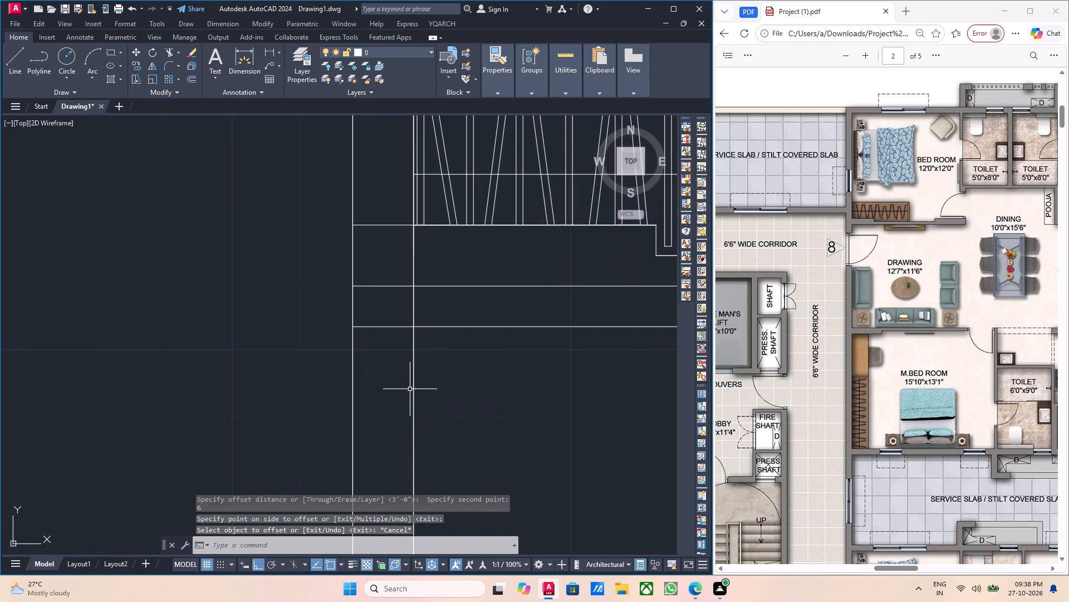
drag(460, 360, 460, 351)
click(450, 321)
key(o)
key(Return)
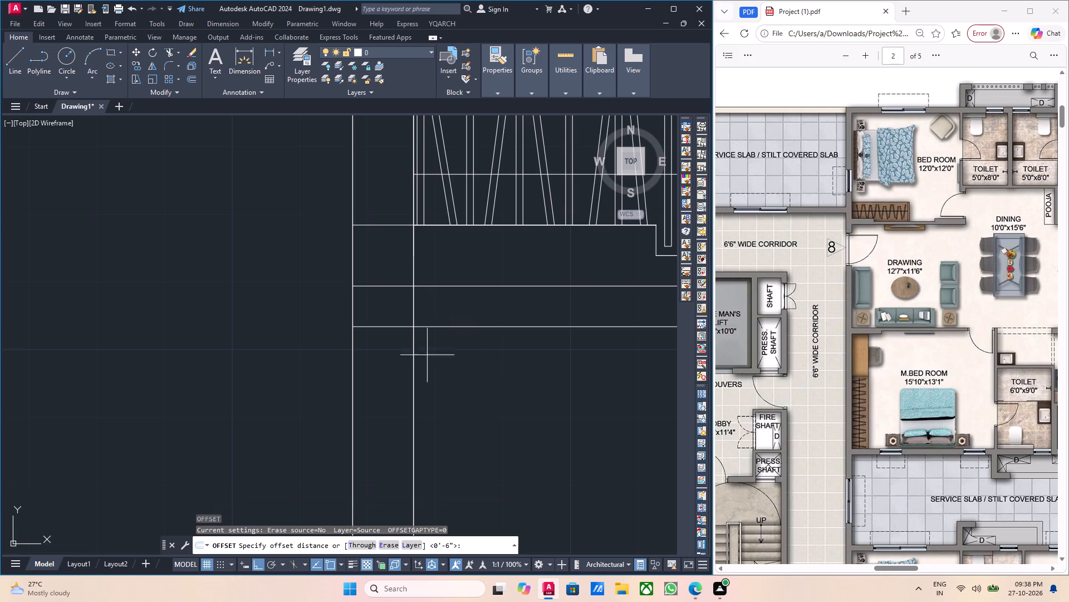
drag(414, 328, 419, 349)
key(3)
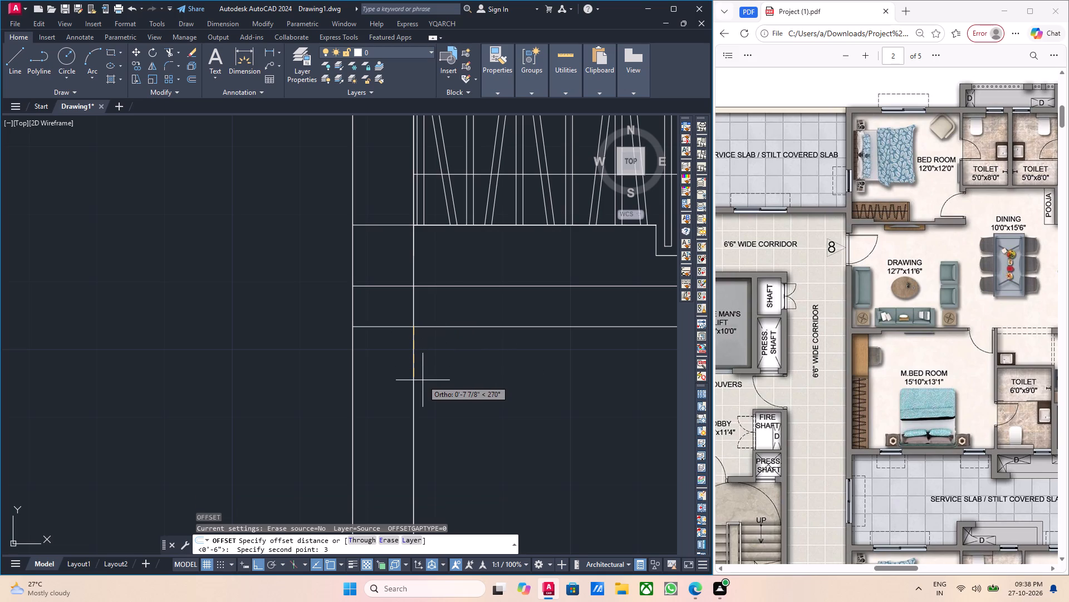
text('6)
key(Return)
scroll(434, 386, down, 2)
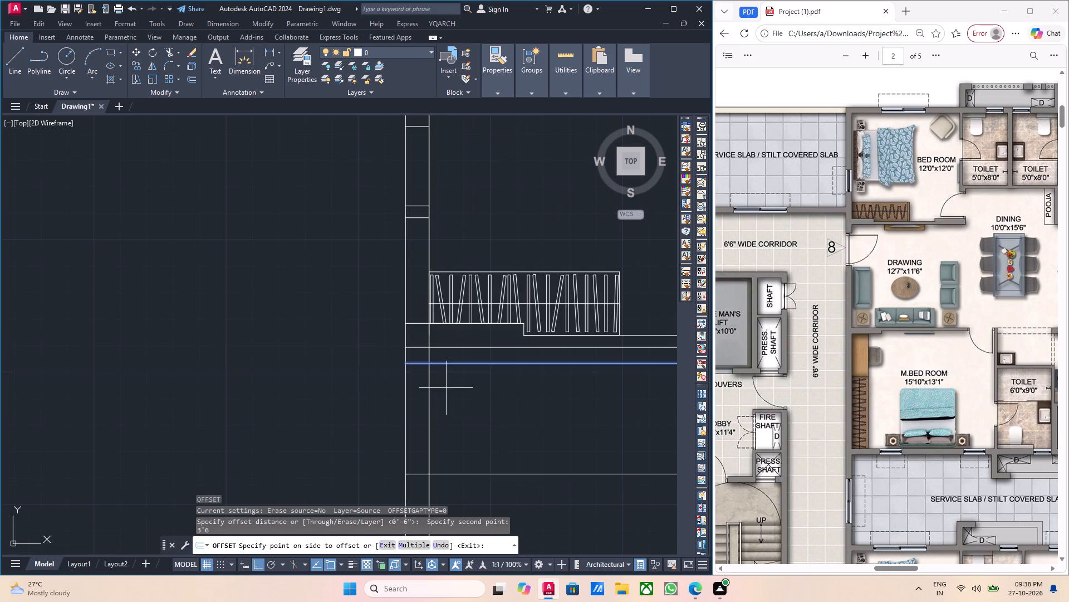
click(488, 425)
key(Escape)
Copy the upper toilet's door block down into the drawing room beside the two offset lines.
scroll(467, 394, down, 2)
middle_drag(504, 425, 416, 365)
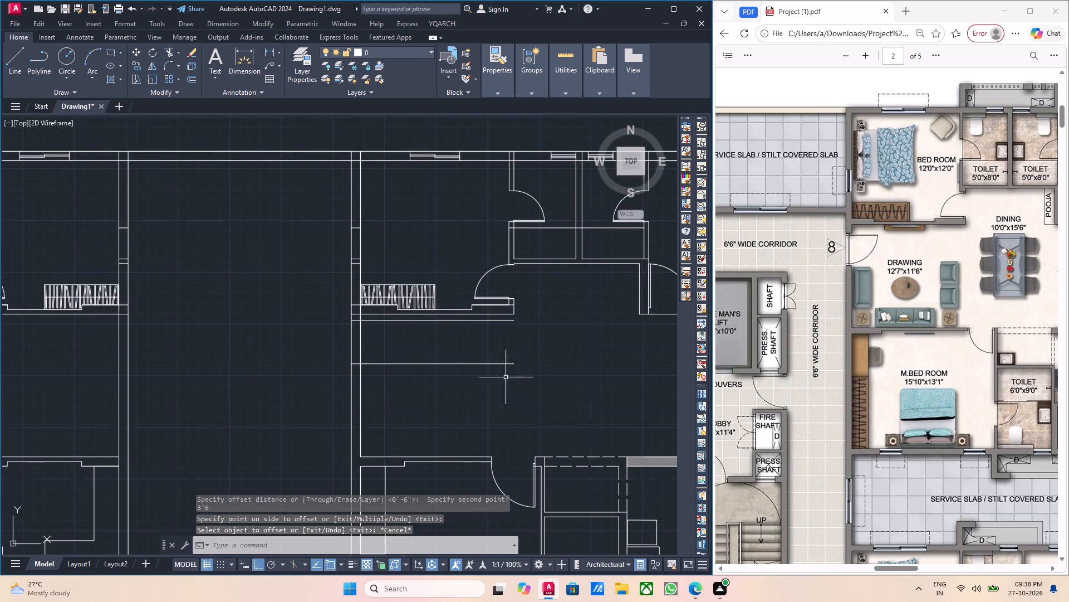
middle_drag(426, 319, 418, 315)
middle_drag(556, 328, 389, 352)
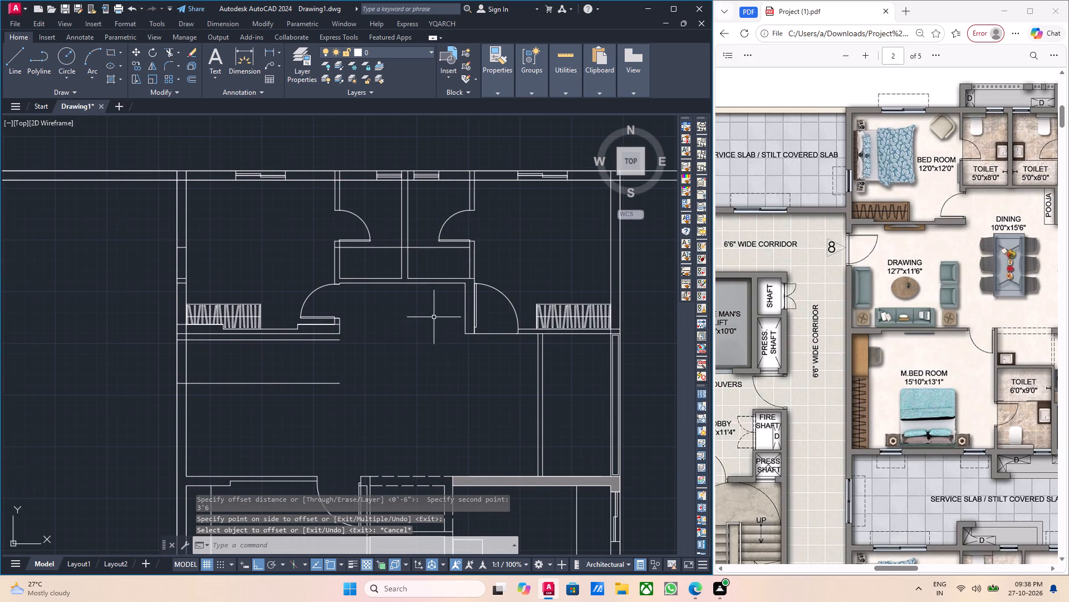
middle_drag(444, 344, 444, 362)
click(376, 254)
click(363, 243)
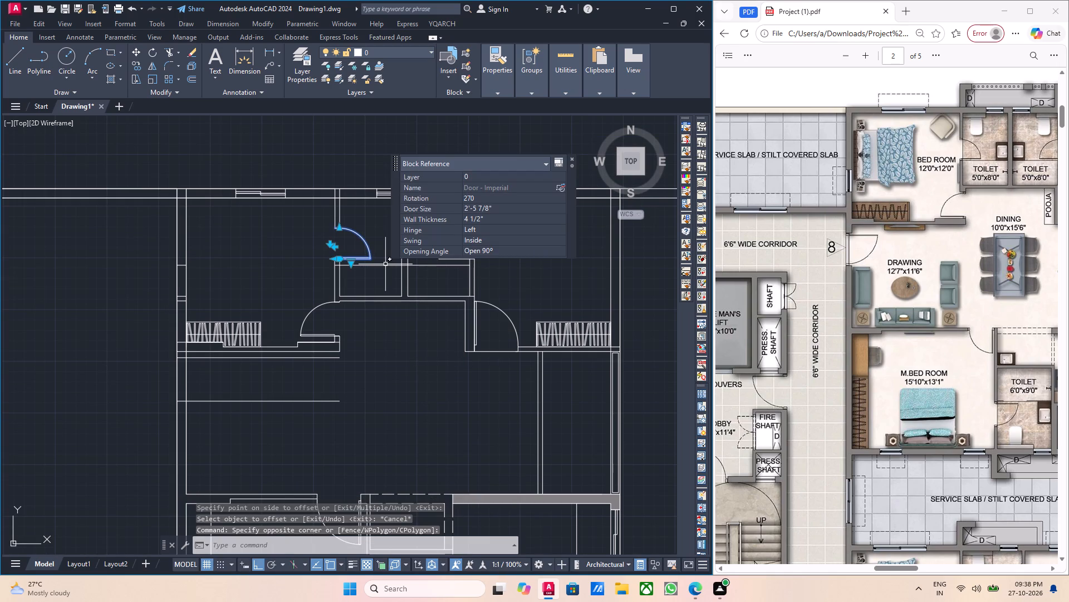
text(co)
key(Return)
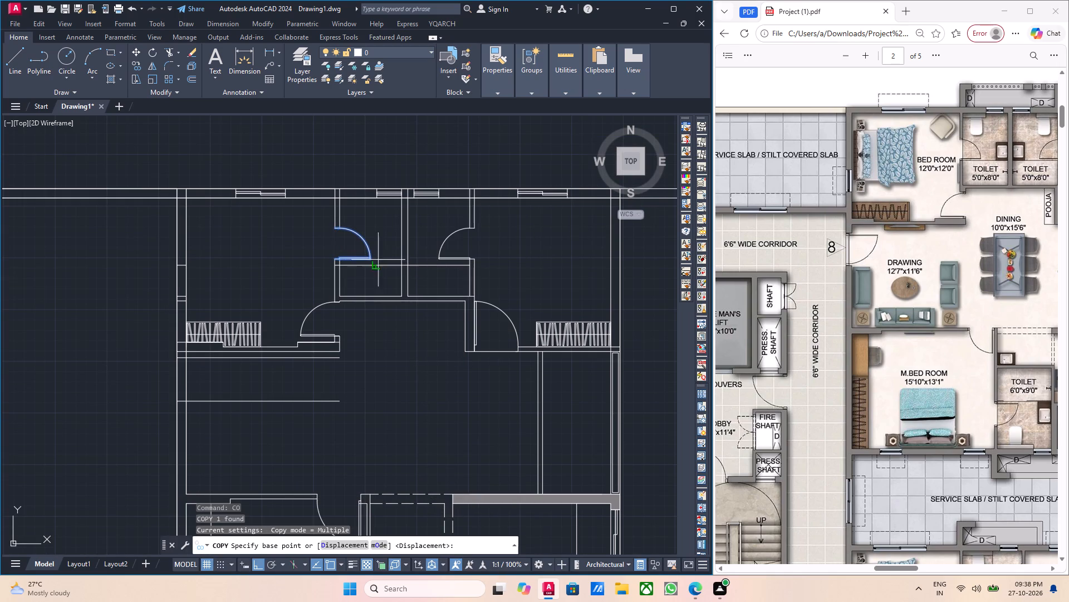
click(371, 252)
click(394, 392)
scroll(391, 400, up, 1)
key(Escape)
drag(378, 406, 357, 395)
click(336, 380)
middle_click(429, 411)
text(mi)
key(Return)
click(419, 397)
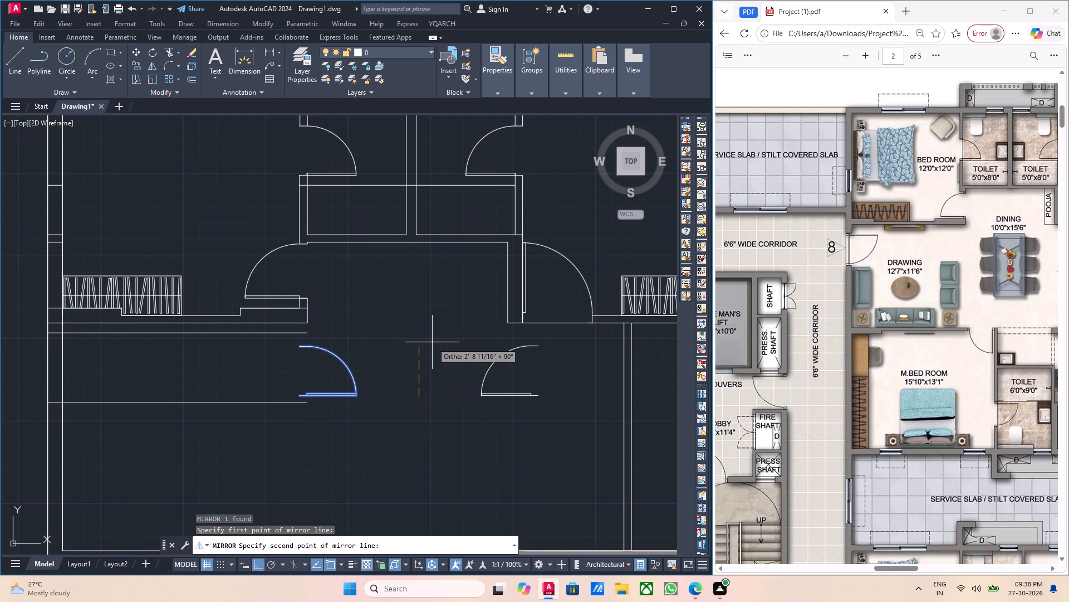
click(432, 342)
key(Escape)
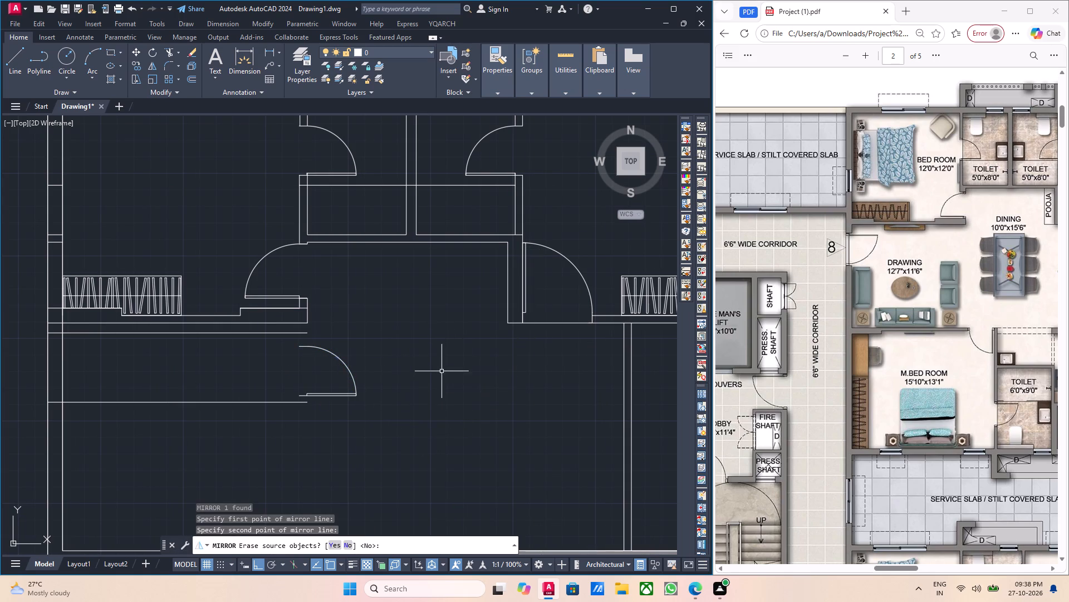
Mirror the copied door block in the drawing room about a horizontal axis, erasing the source object.
drag(403, 411, 372, 406)
click(344, 380)
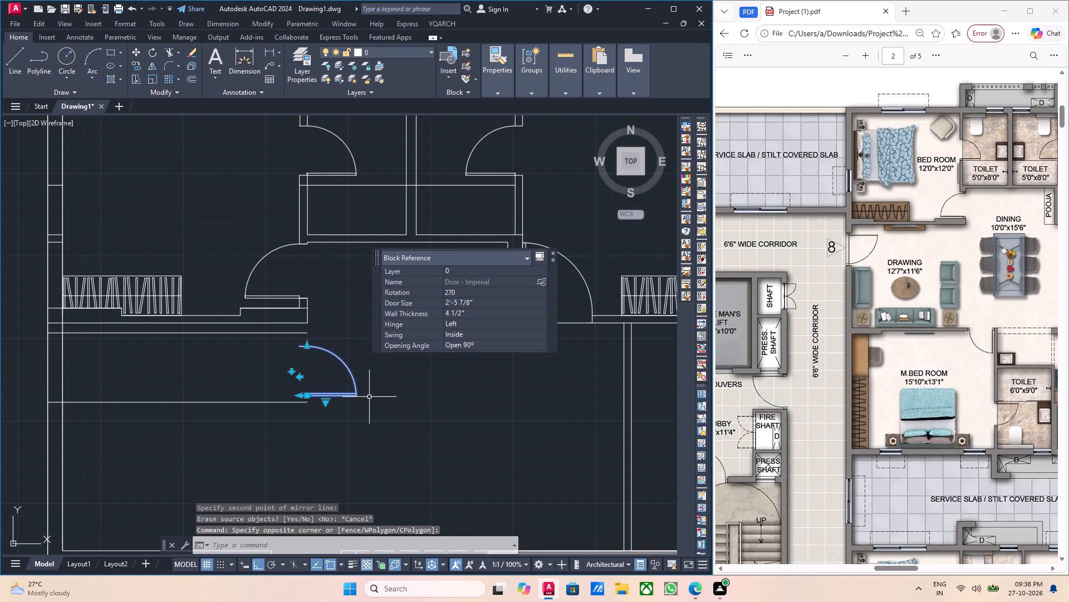
text(mi)
key(Return)
click(334, 346)
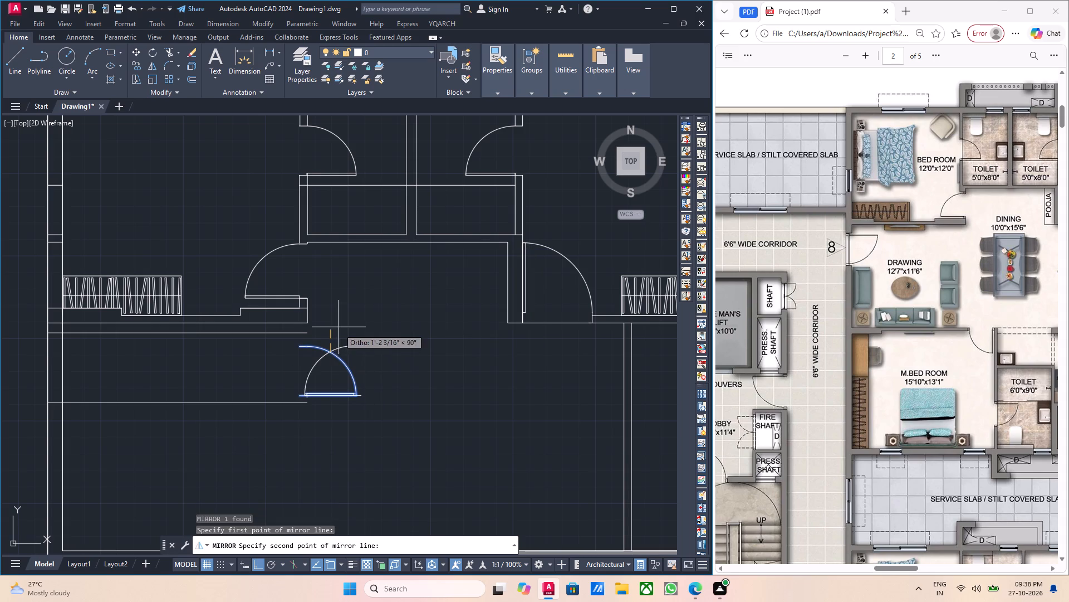
click(381, 346)
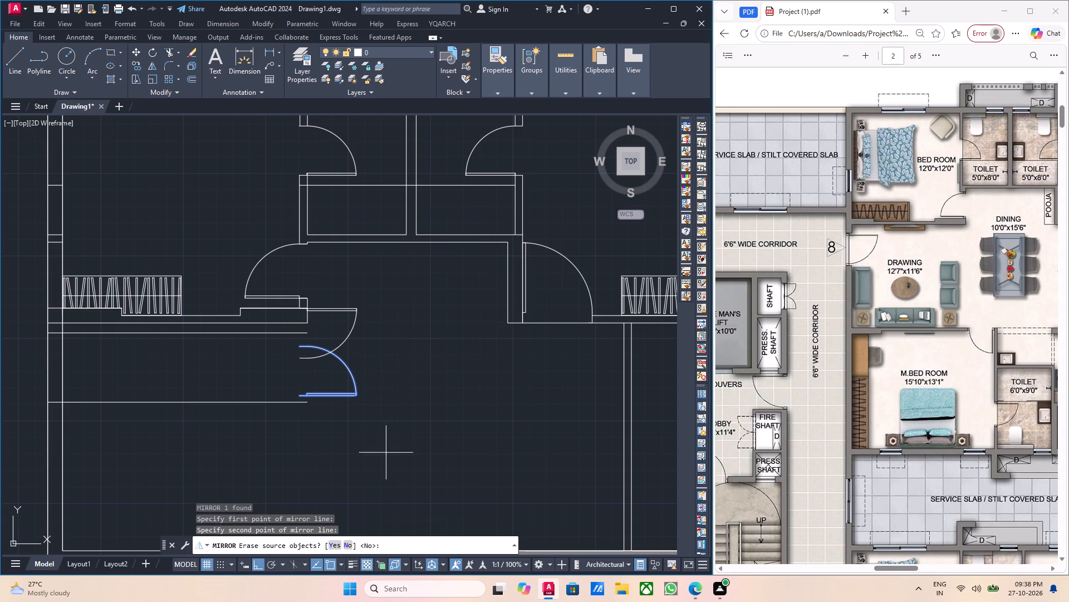
click(332, 546)
middle_drag(345, 396, 367, 439)
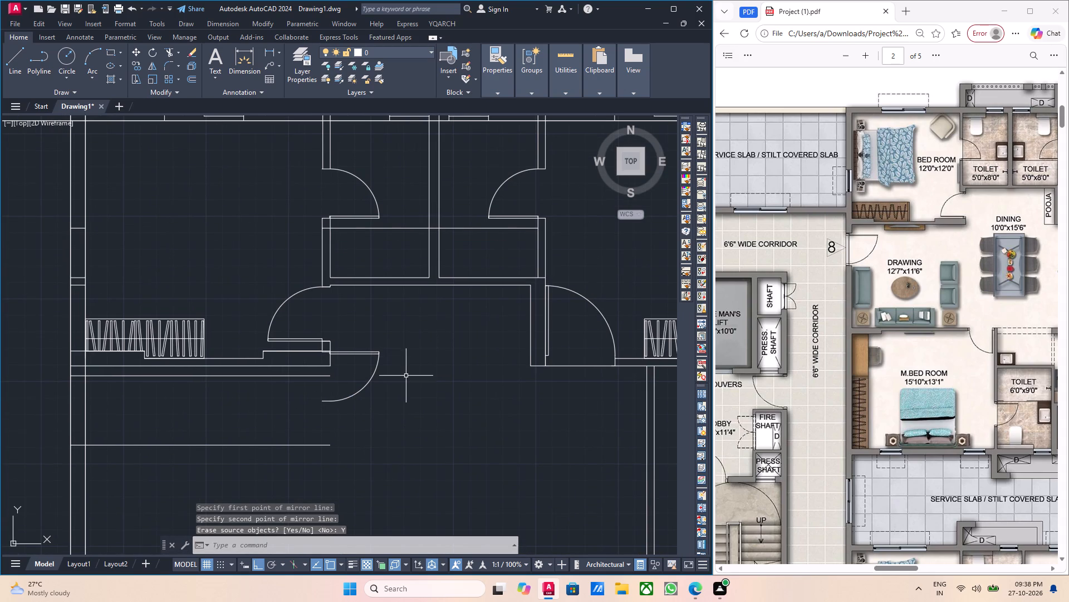
Move the mirrored door block so its hinge corner sits where the 6" line meets the drawing room's outer corridor-side wall face.
middle_drag(410, 384, 425, 409)
drag(420, 404, 417, 396)
click(387, 369)
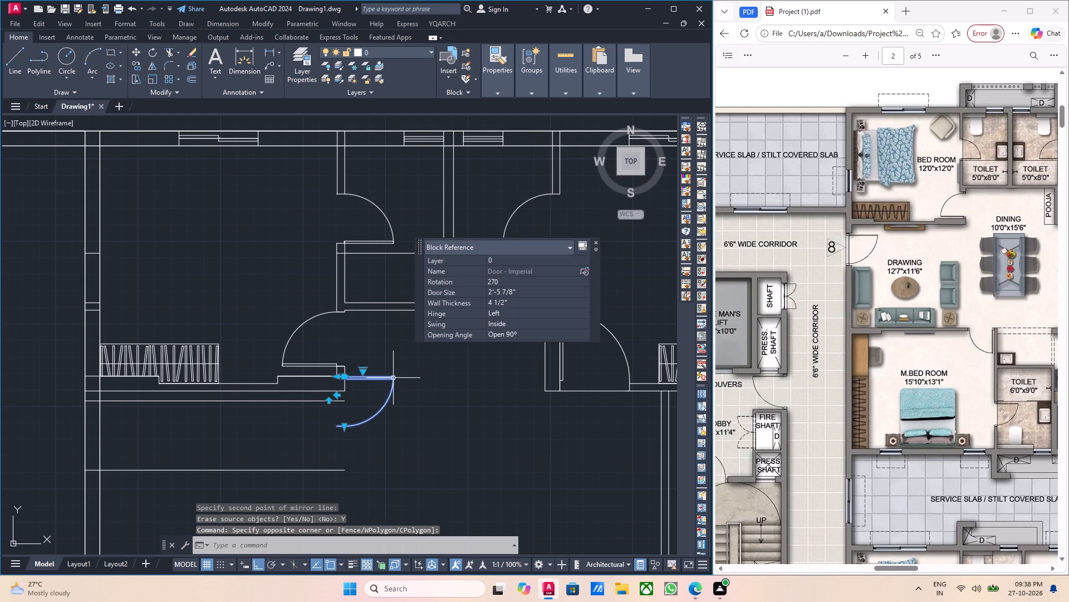
key(m)
key(Return)
scroll(337, 382, up, 3)
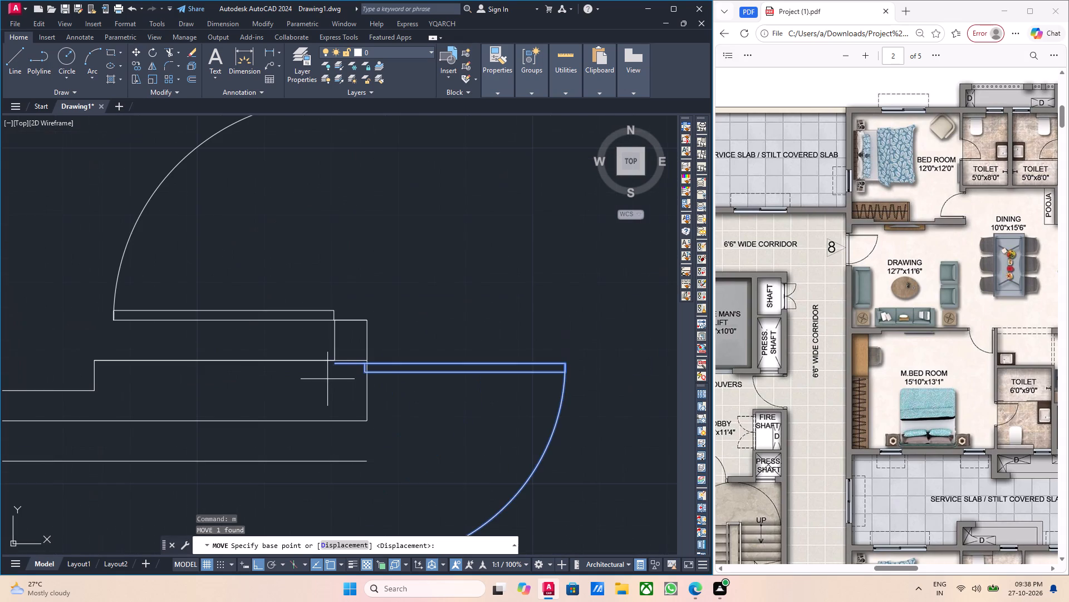
click(332, 366)
scroll(227, 455, down, 3)
middle_drag(217, 455, 376, 392)
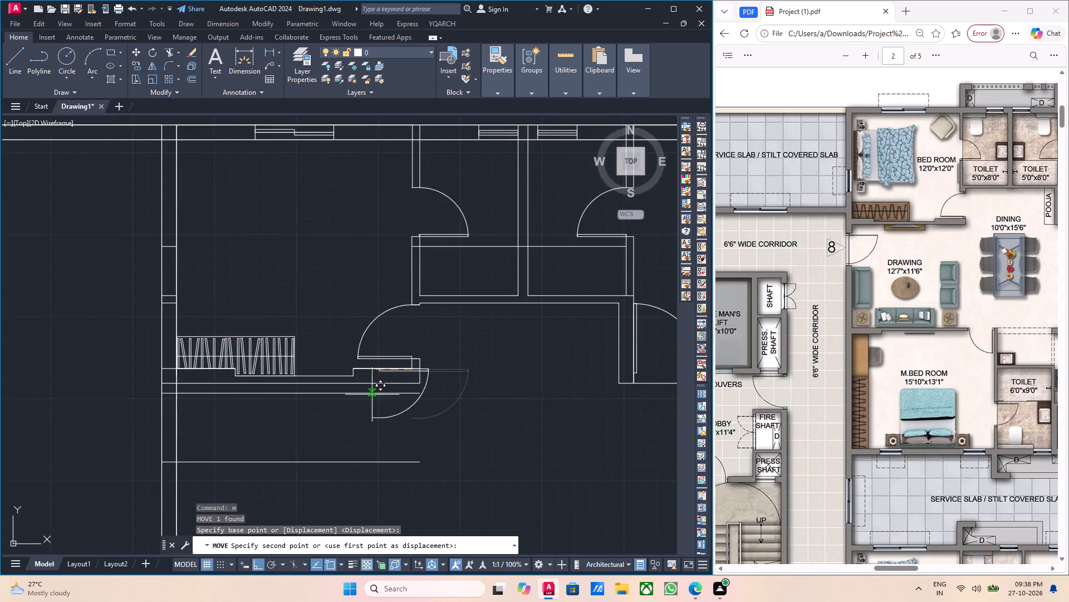
scroll(165, 459, up, 3)
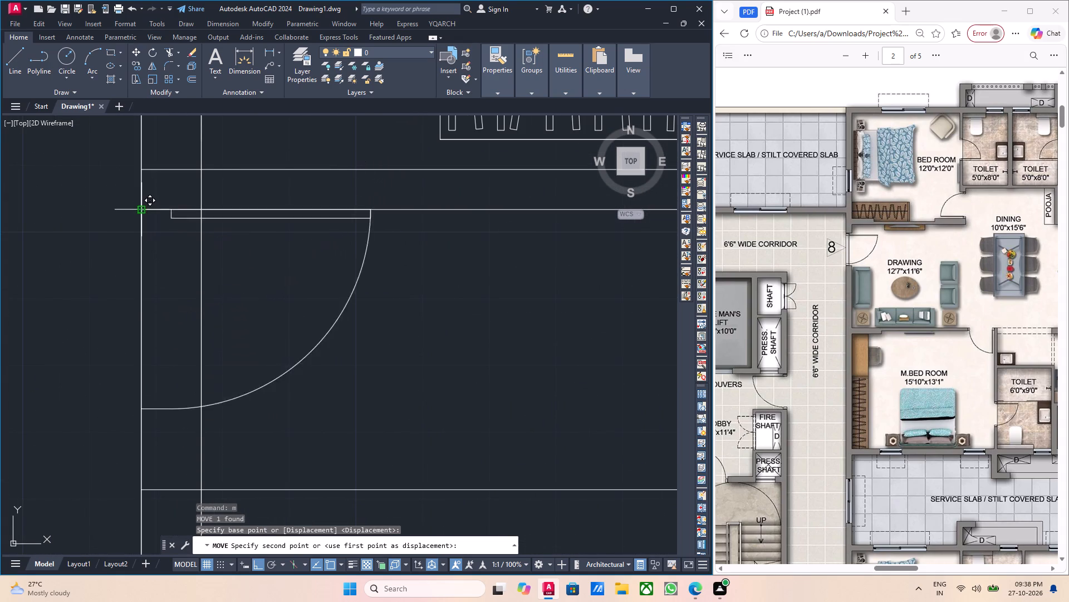
click(140, 212)
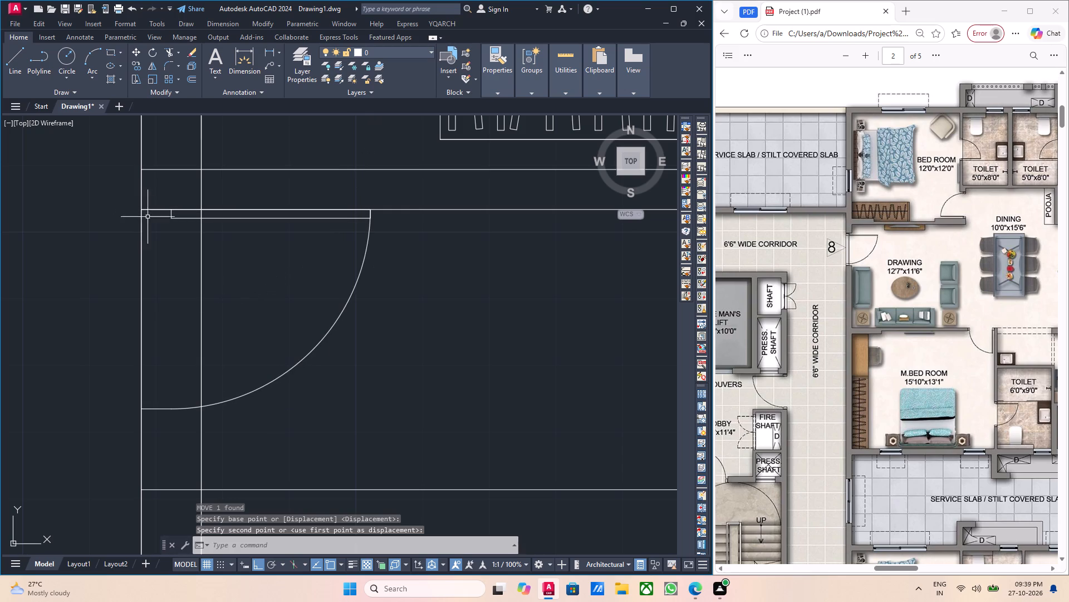
key(Escape)
Scale the entrance door block from its hinge corner to a door size of about 3'6", filling the opening.
drag(380, 352, 341, 341)
click(310, 326)
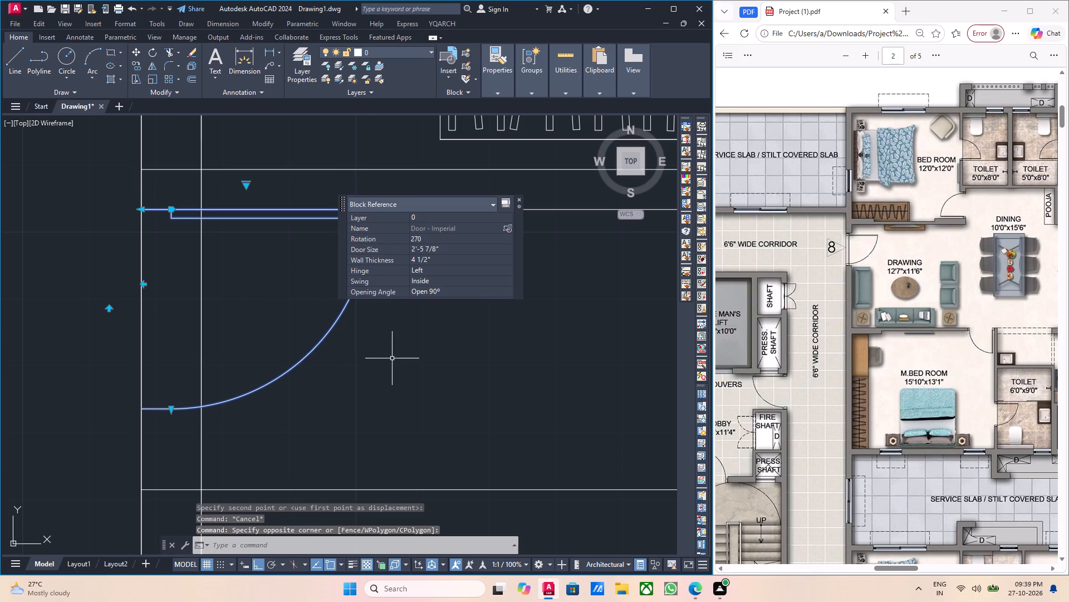
text(sc)
key(Return)
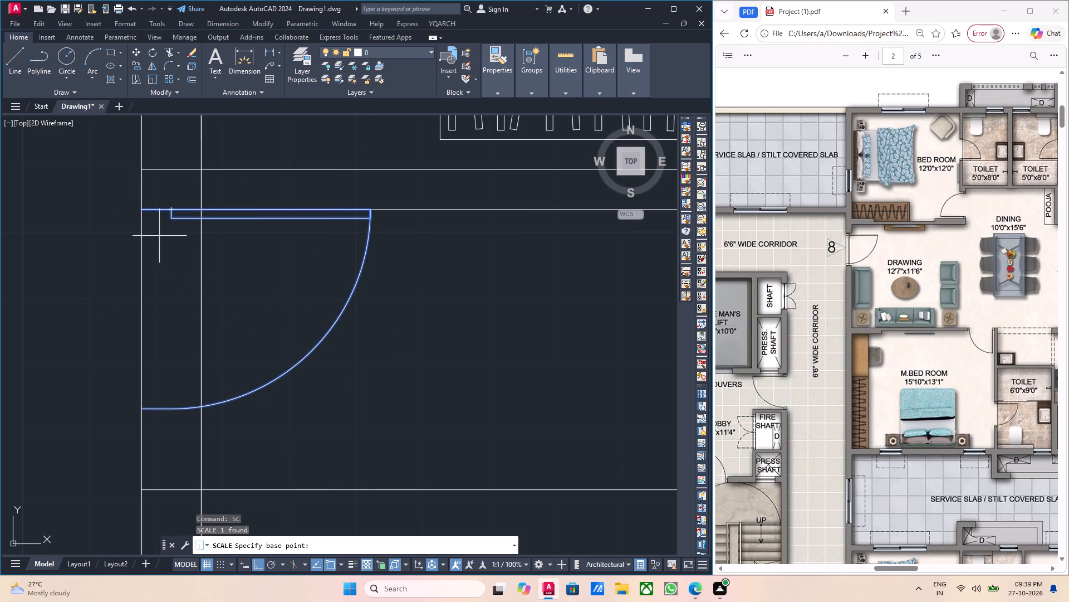
click(144, 210)
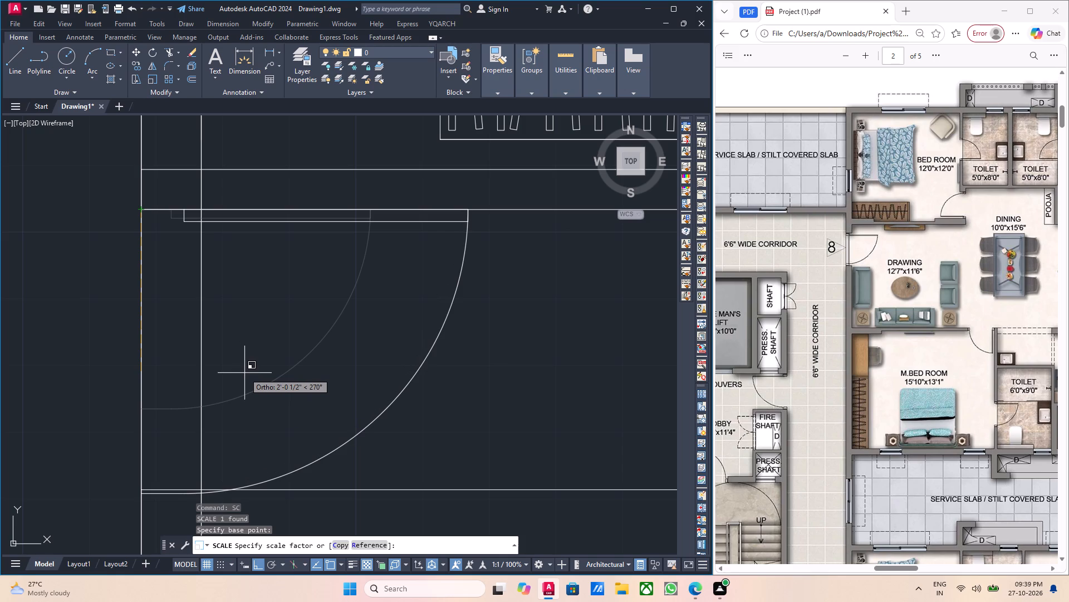
click(244, 371)
key(Escape)
scroll(296, 358, down, 1)
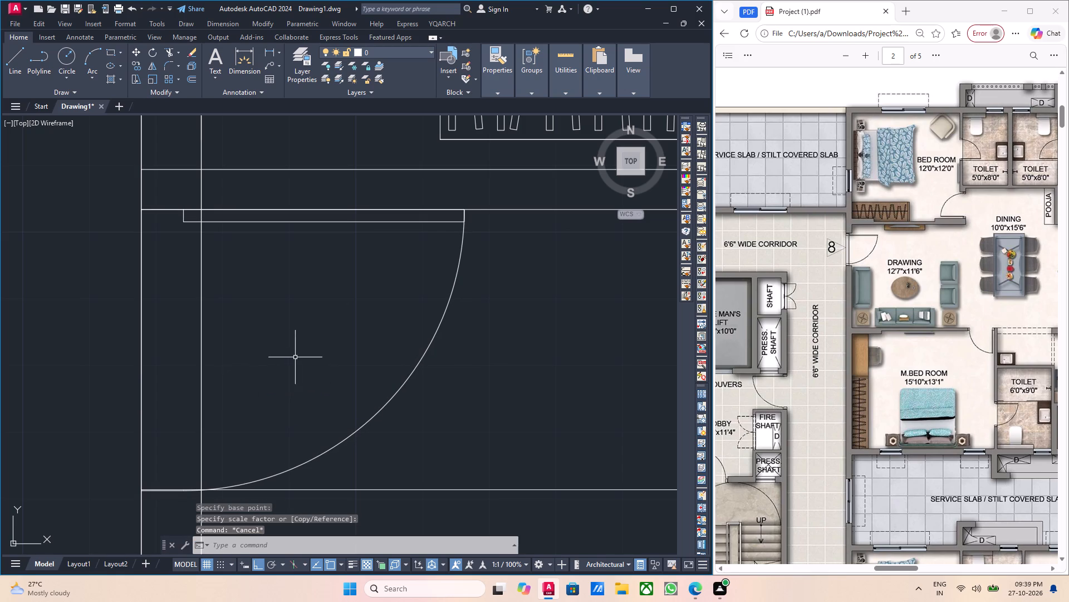
Trim both corridor-side wall lines between the two offset lines to open the wall for the entrance door.
scroll(297, 360, down, 2)
middle_drag(303, 361, 322, 397)
text(tr)
key(Return)
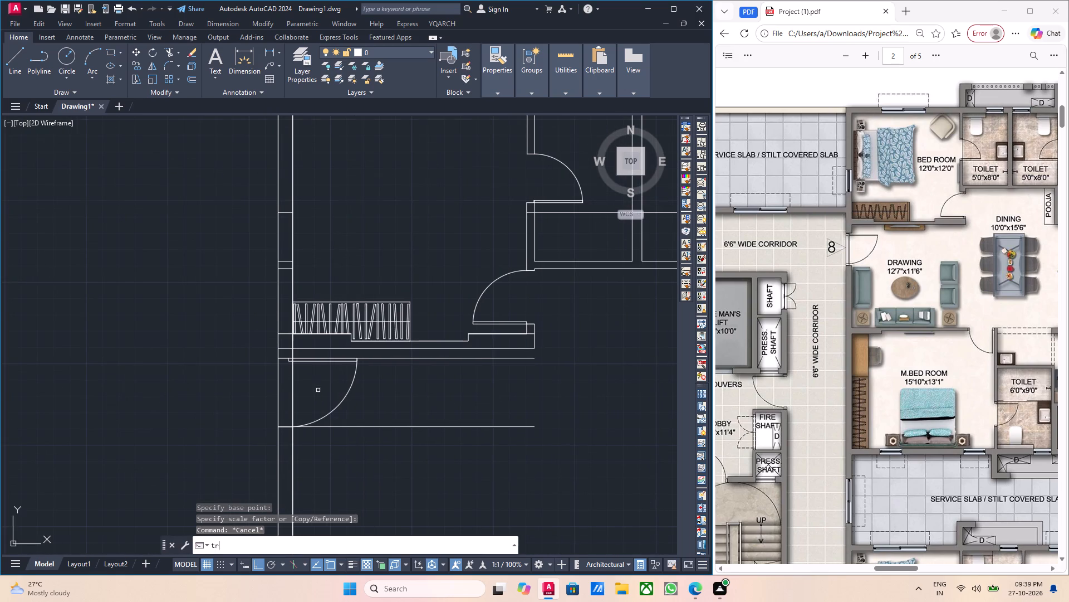
scroll(318, 390, up, 3)
click(248, 404)
click(144, 398)
scroll(148, 398, down, 2)
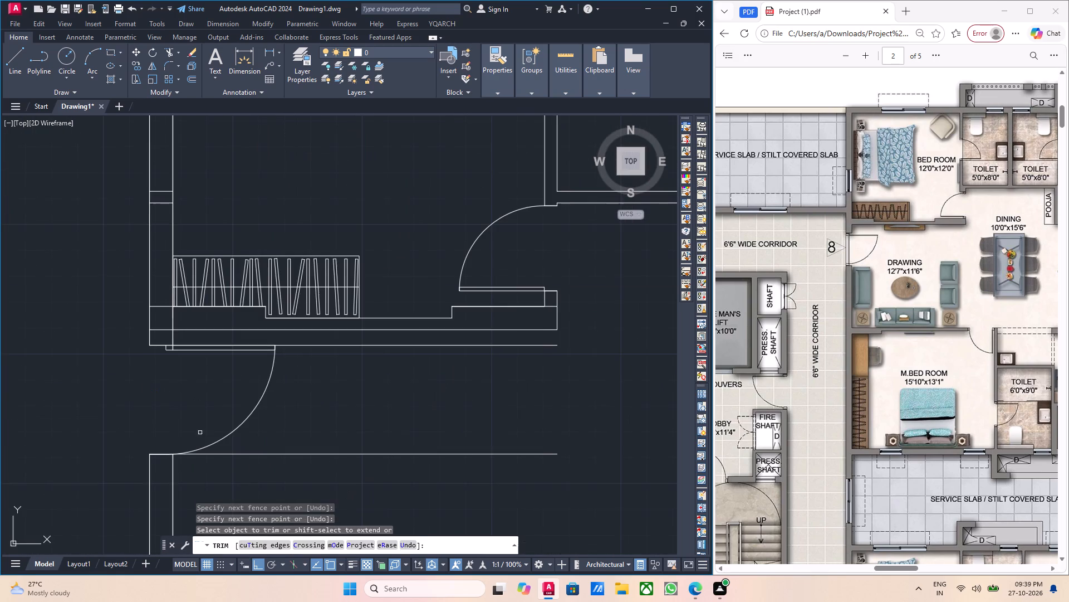
middle_drag(204, 428, 167, 383)
key(Escape)
Delete the two horizontal offset lines that mark the entrance door opening in the drawing room.
click(358, 446)
click(332, 405)
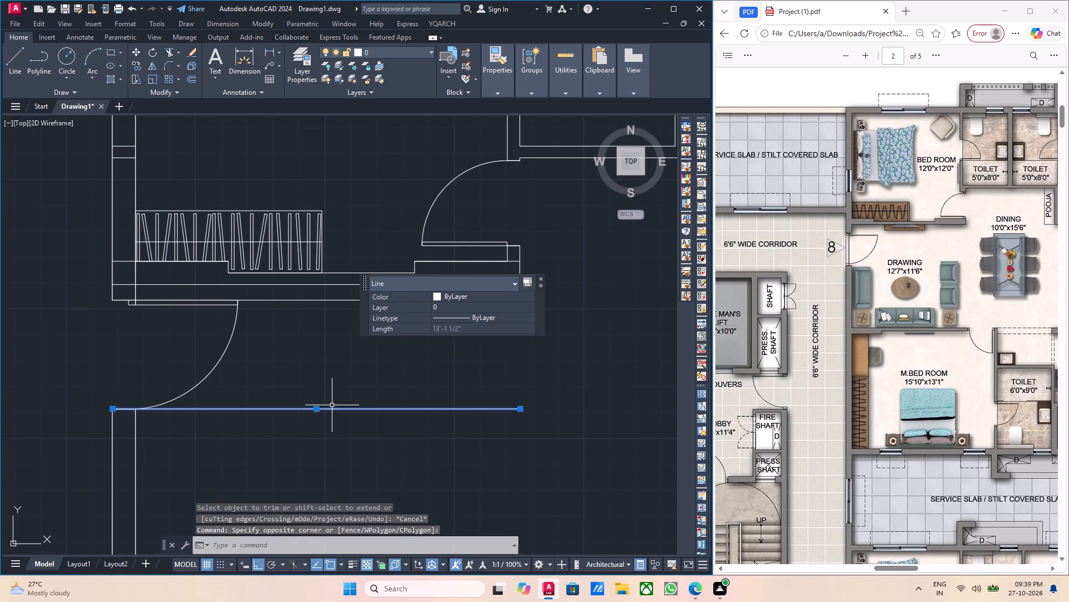
key(Delete)
scroll(336, 409, down, 1)
middle_drag(295, 408, 367, 445)
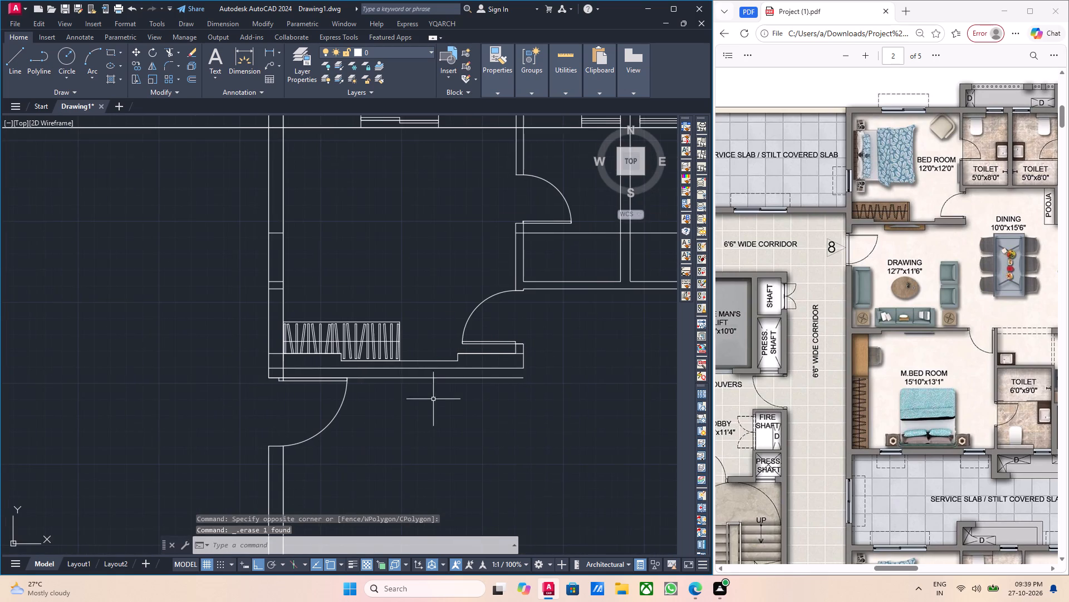
scroll(437, 351, up, 1)
click(441, 399)
click(429, 392)
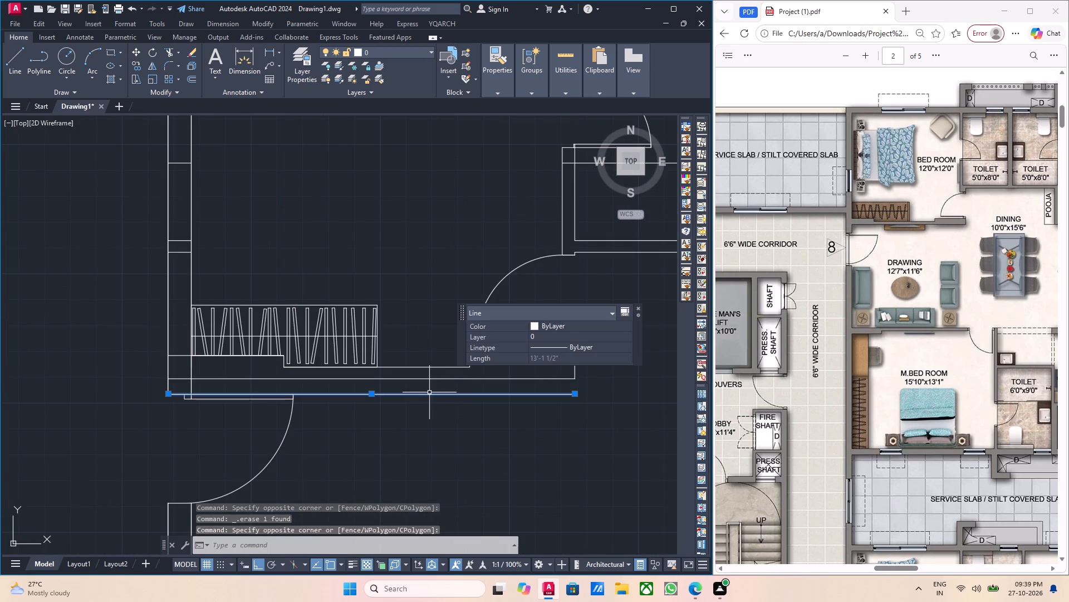
key(Delete)
Examine both flats in the drawing and compare their entrances with flats 7 and 8 in the reference PDF.
scroll(429, 394, down, 1)
middle_drag(381, 411, 365, 384)
scroll(359, 386, down, 1)
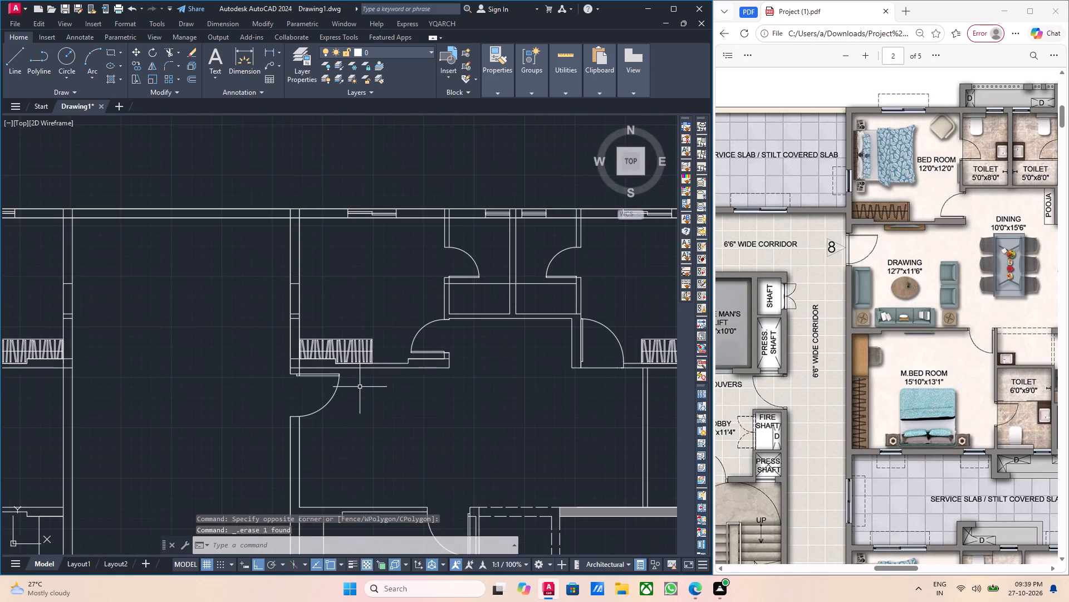
middle_drag(398, 434, 339, 387)
middle_drag(381, 420, 327, 386)
middle_drag(254, 398, 282, 376)
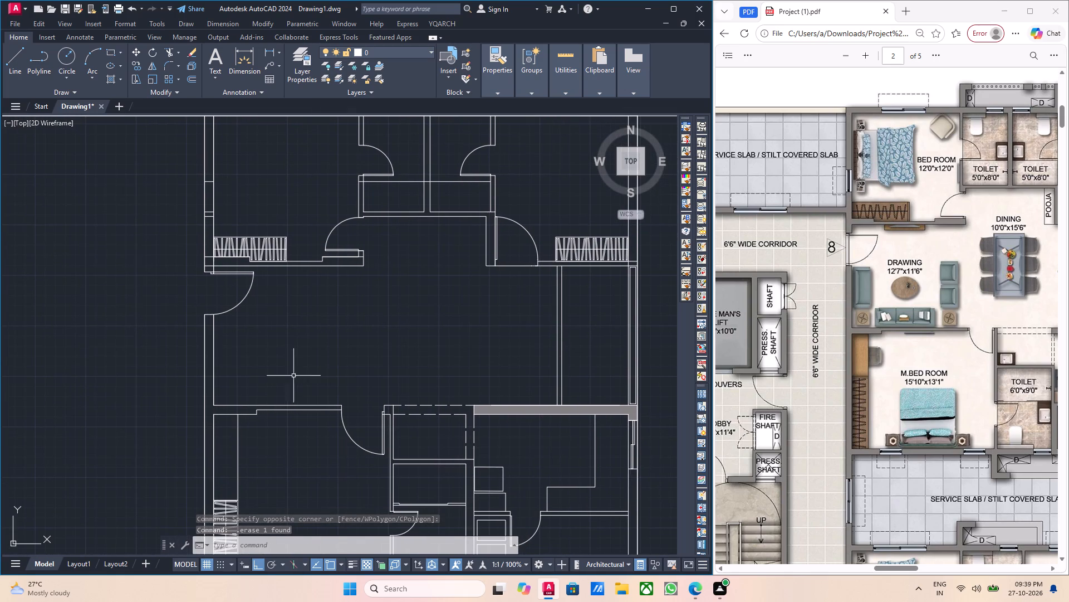
middle_drag(479, 367, 405, 366)
scroll(376, 342, down, 1)
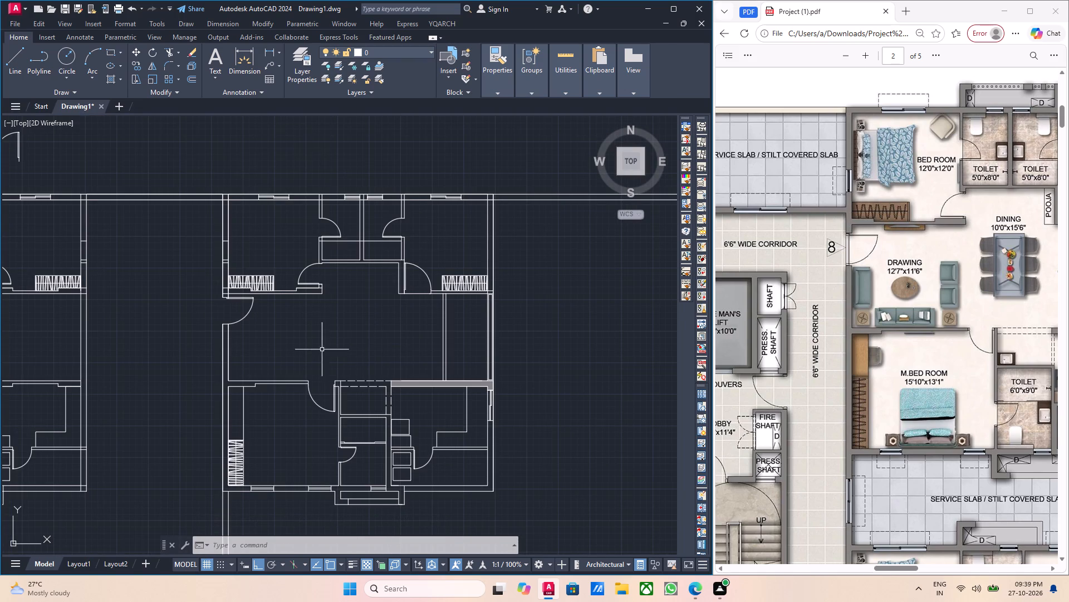
middle_drag(321, 348, 371, 353)
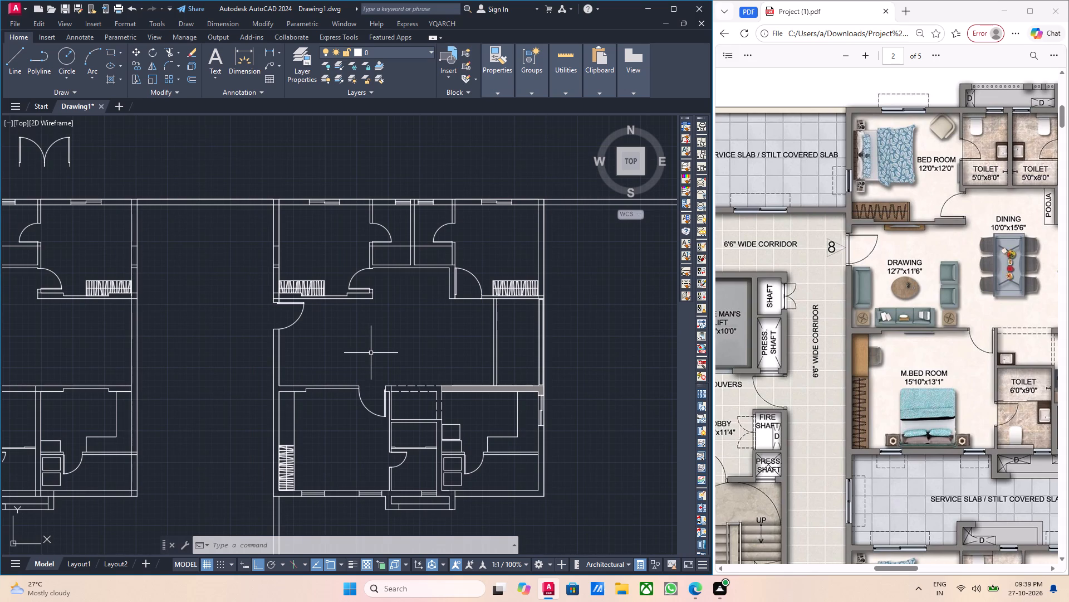
scroll(259, 393, down, 1)
middle_drag(246, 387, 336, 371)
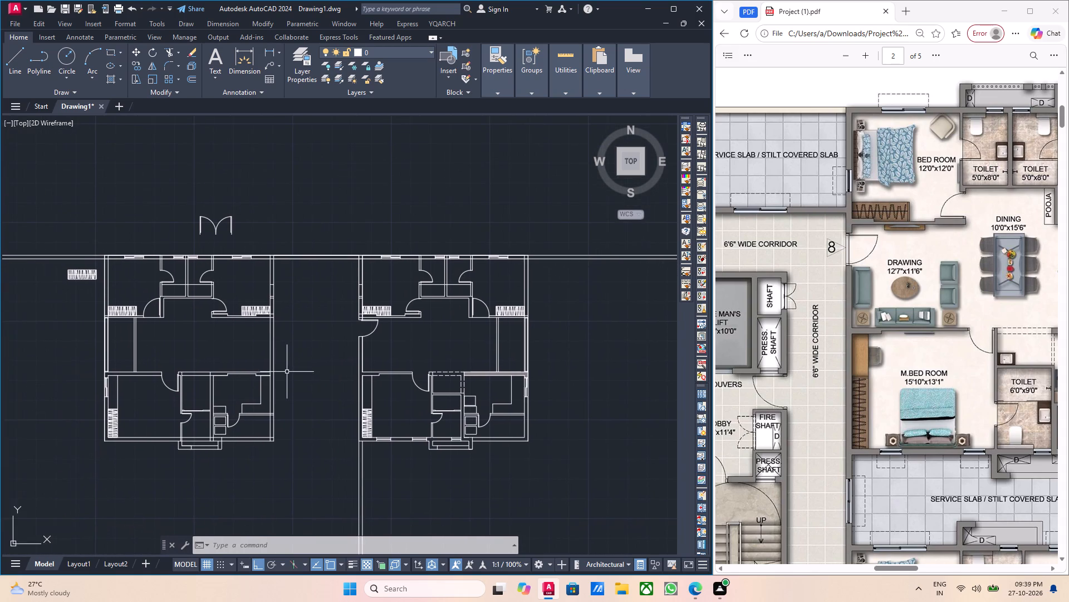
middle_drag(295, 373, 324, 371)
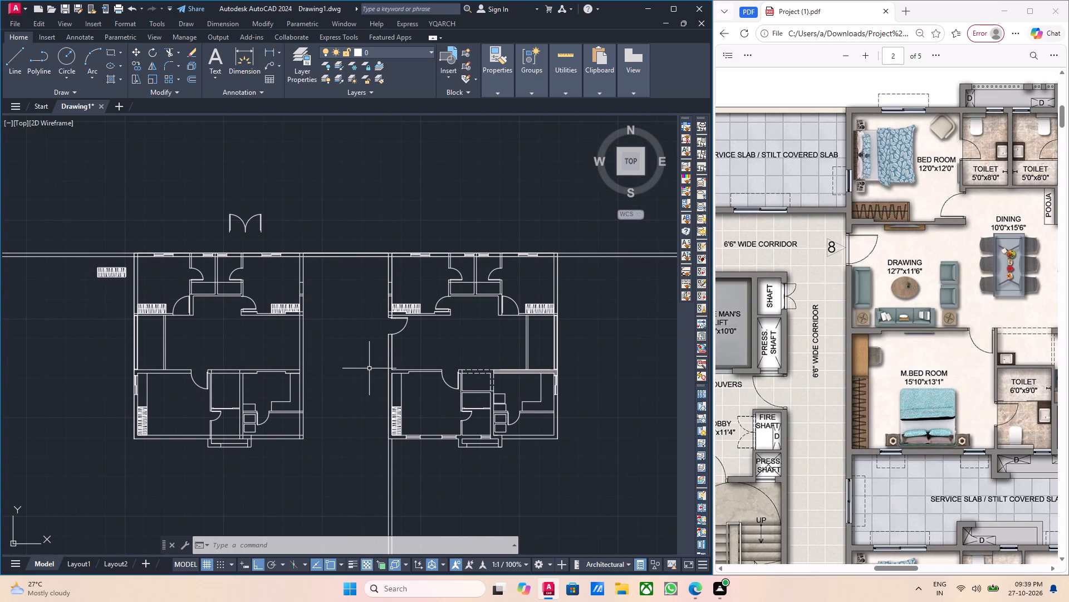
scroll(152, 310, up, 1)
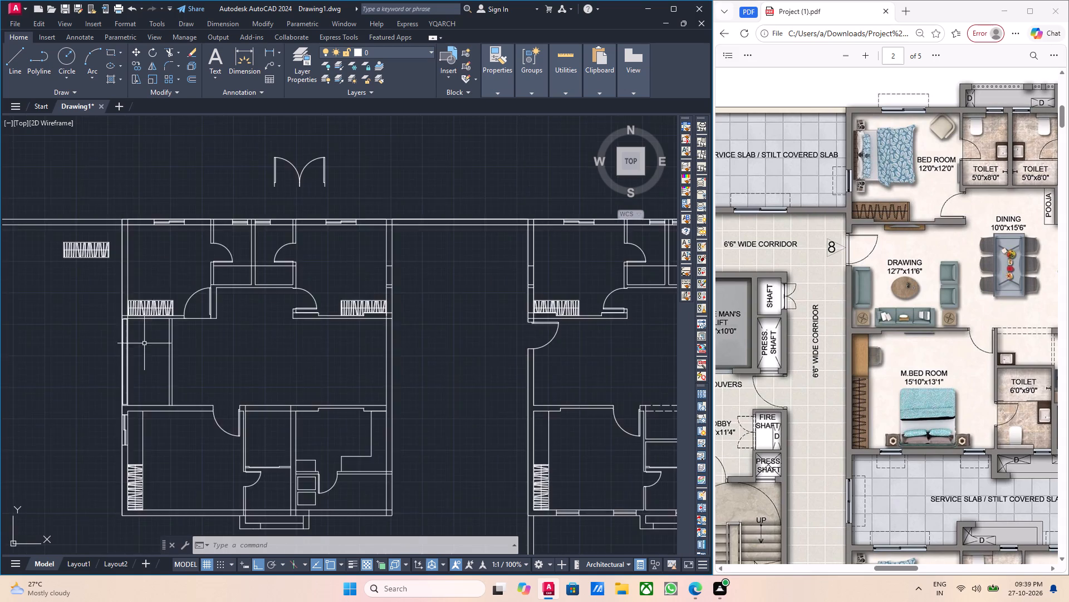
scroll(144, 343, up, 1)
scroll(165, 359, down, 1)
middle_click(236, 352)
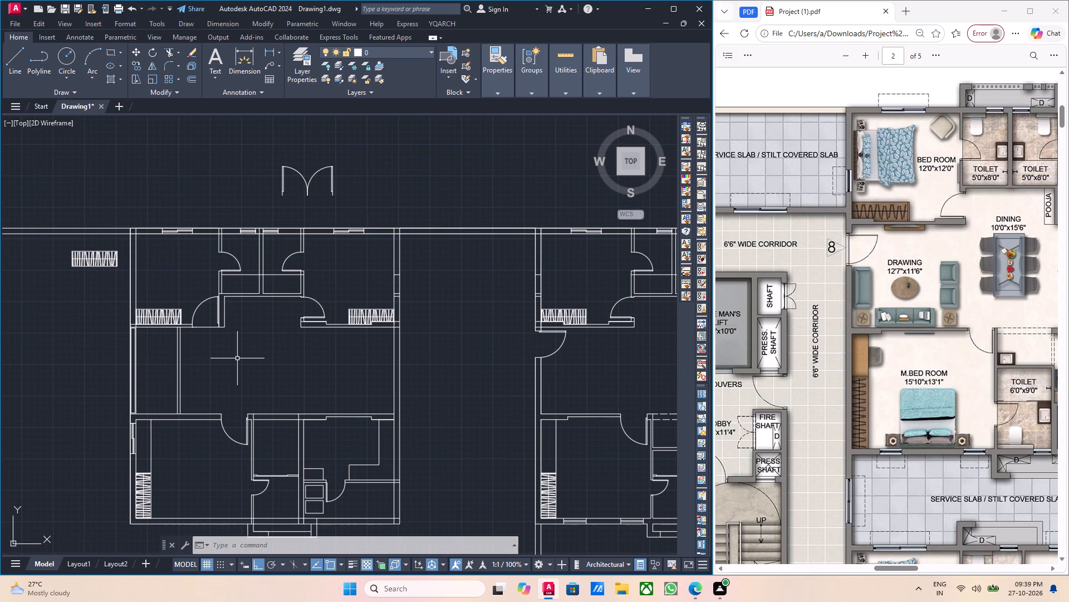
scroll(897, 322, down, 1)
scroll(887, 307, up, 1)
scroll(758, 299, up, 1)
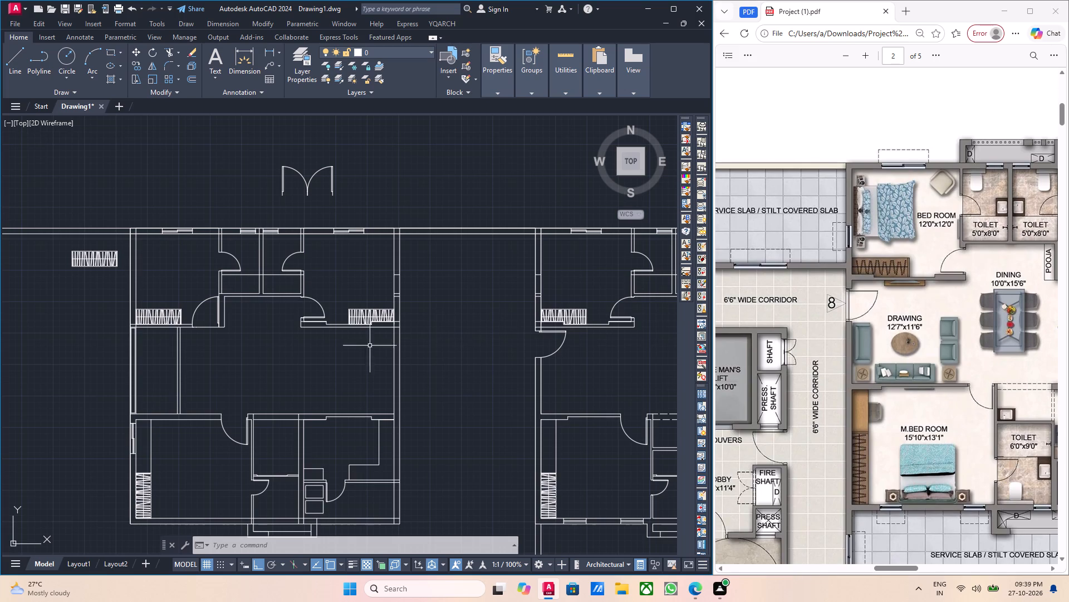
ctrl+middle_drag(850, 345, 816, 345)
Mirror the entrance door block into the opposite flat about the vertical centreline between the flats, keeping the source object.
middle_drag(550, 365, 558, 383)
scroll(562, 374, up, 1)
key(Escape)
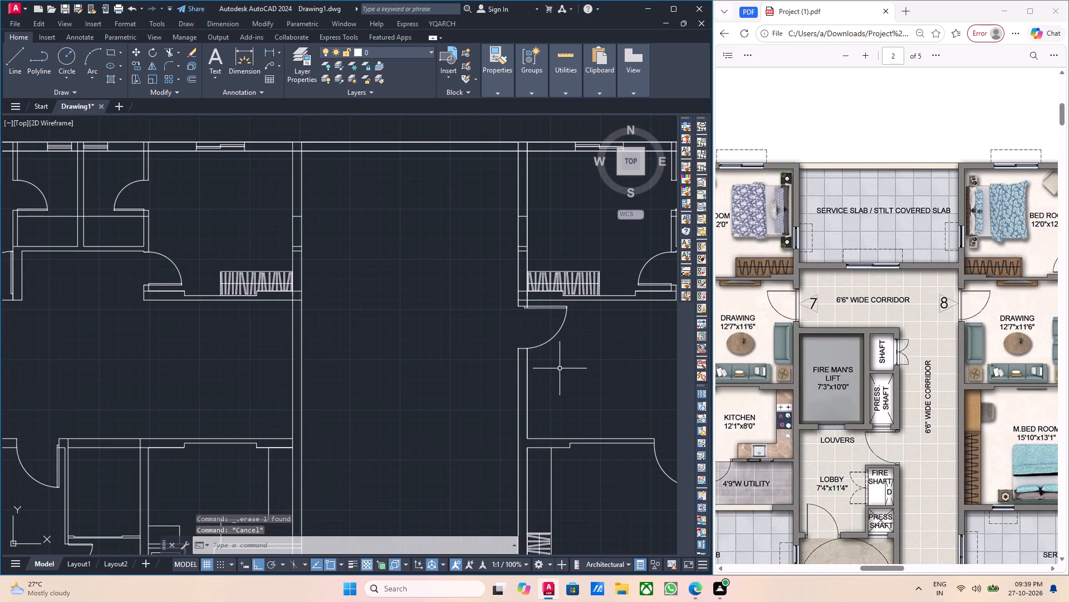
middle_drag(566, 377, 577, 404)
click(566, 368)
click(557, 365)
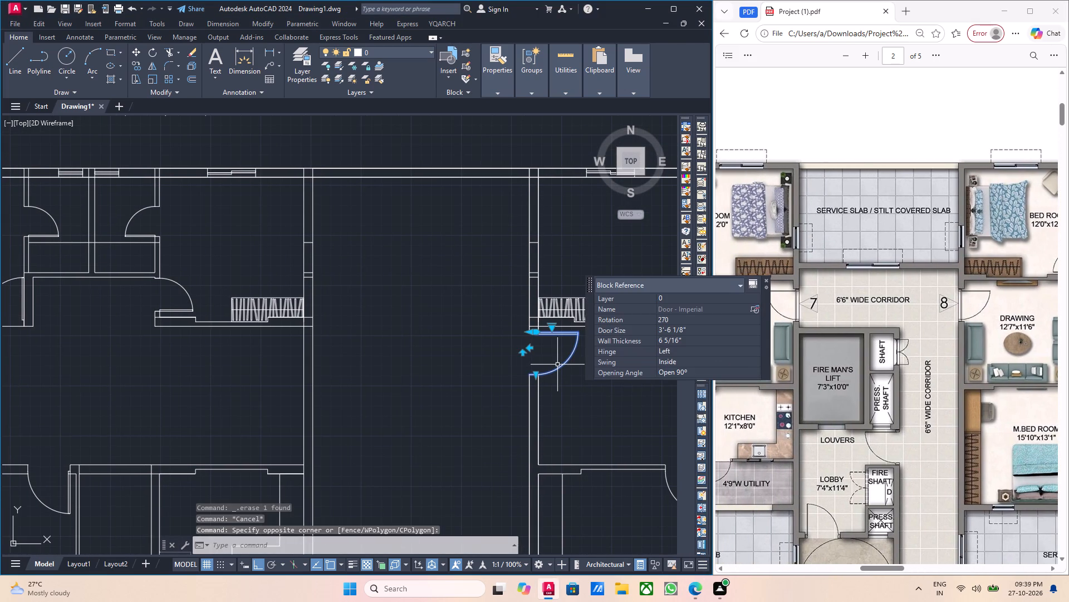
text(mi)
key(Return)
middle_drag(511, 401, 519, 446)
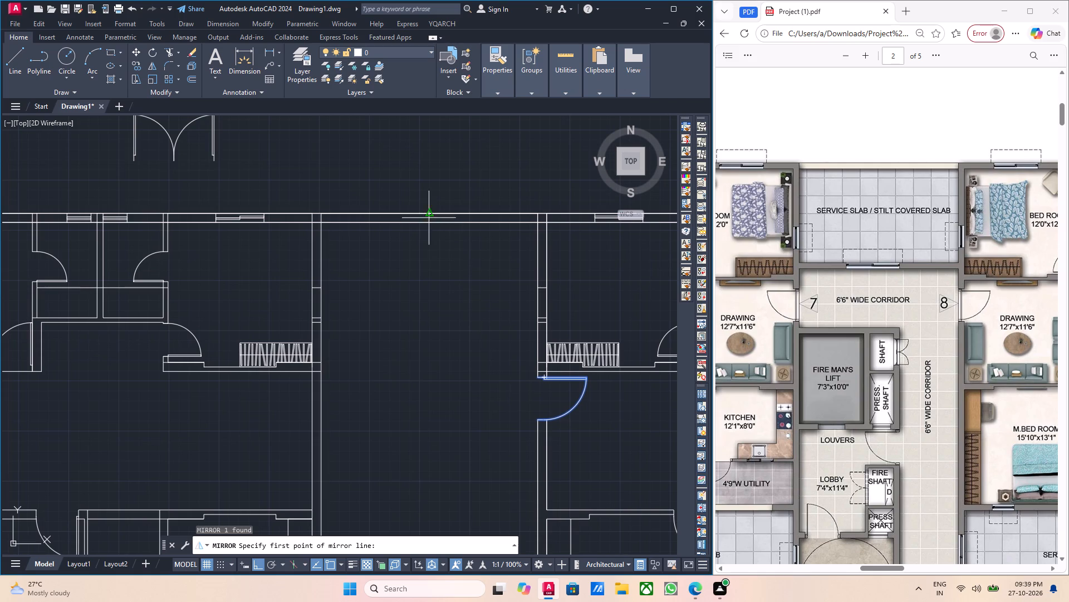
click(429, 214)
click(429, 176)
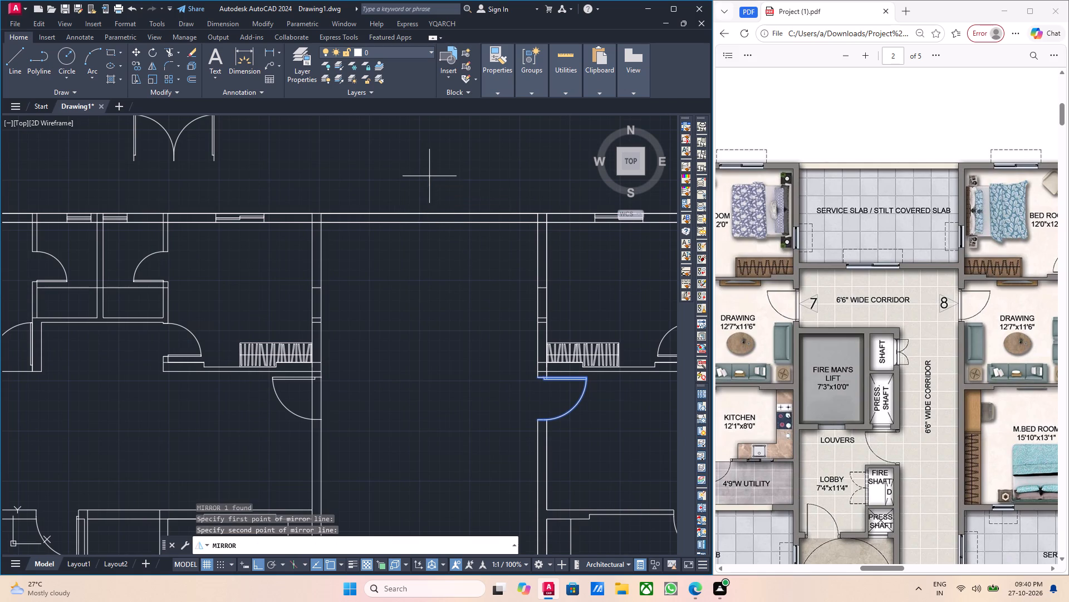
click(345, 546)
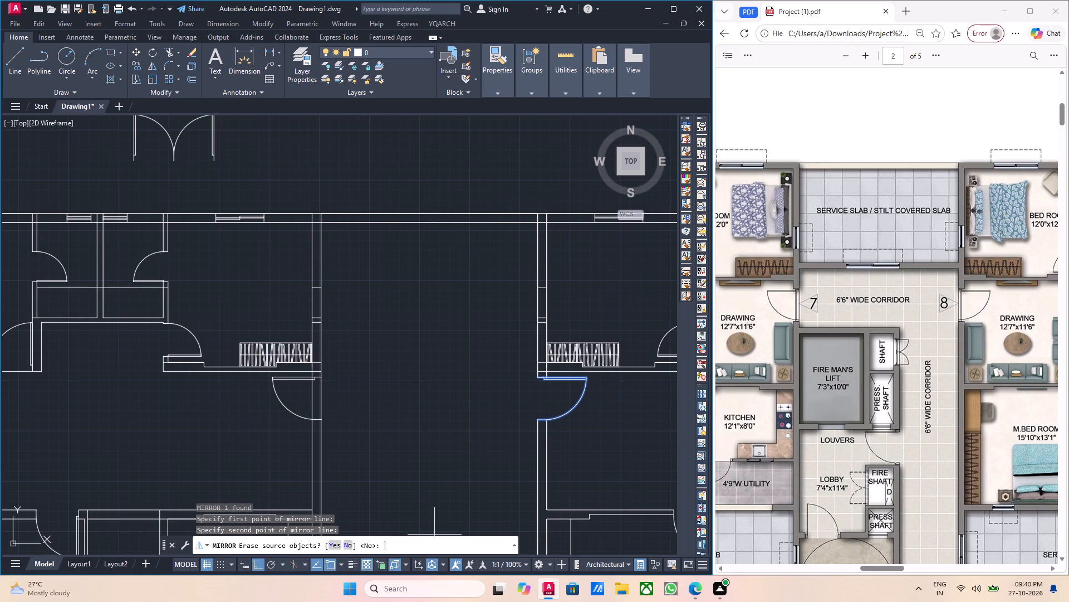
Trim both wall lines across the mirrored entrance door to open the opposite flat's drawing room wall.
middle_drag(341, 418, 367, 448)
scroll(344, 430, up, 2)
text(tr)
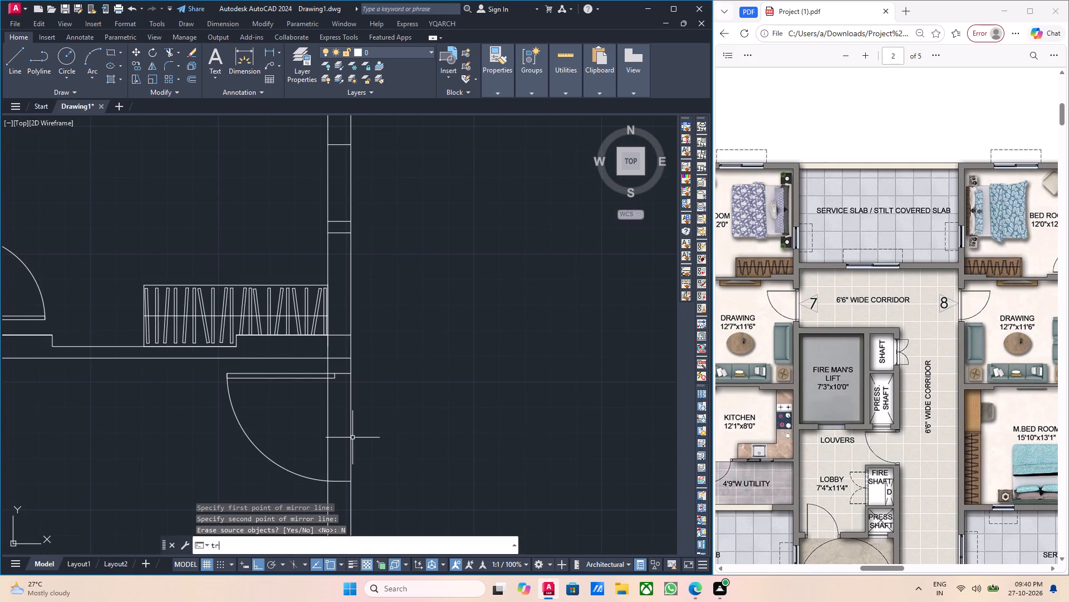
key(Return)
scroll(348, 435, up, 1)
click(367, 435)
click(350, 435)
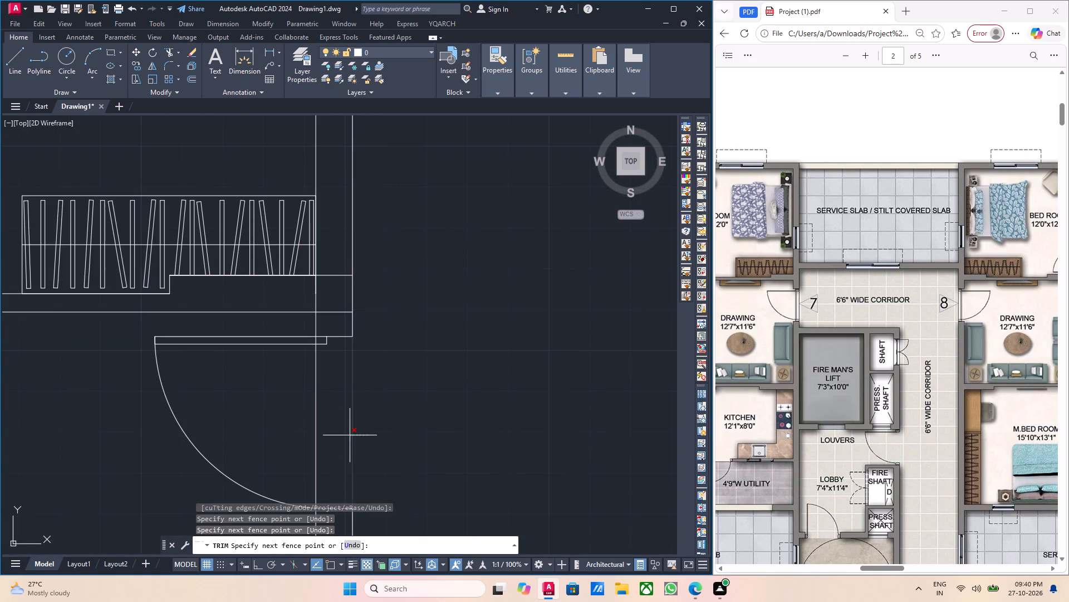
click(314, 431)
click(321, 431)
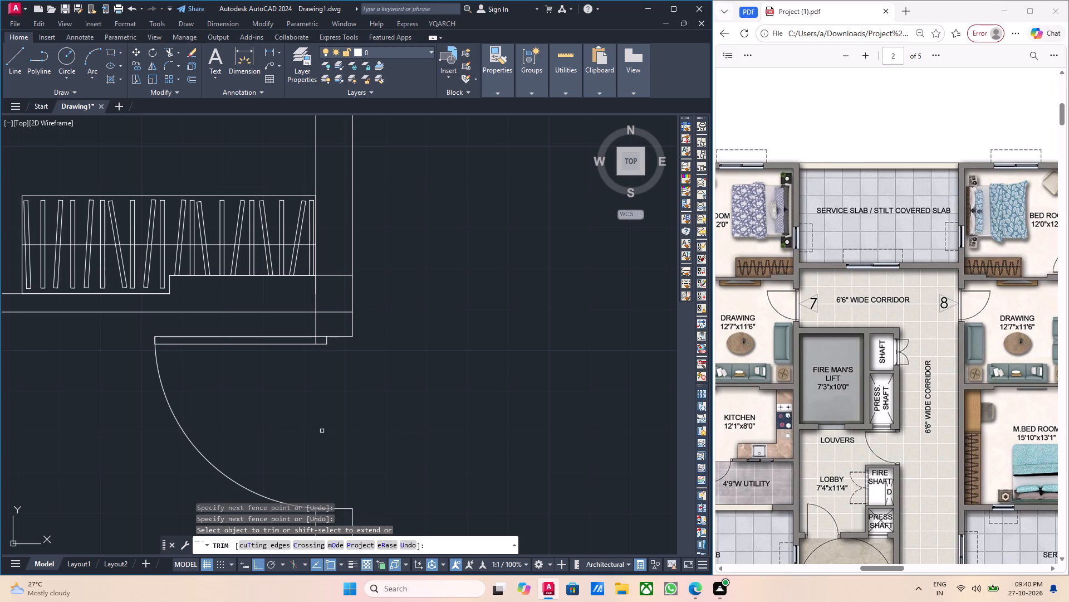
scroll(323, 431, down, 3)
key(Escape)
middle_click(434, 438)
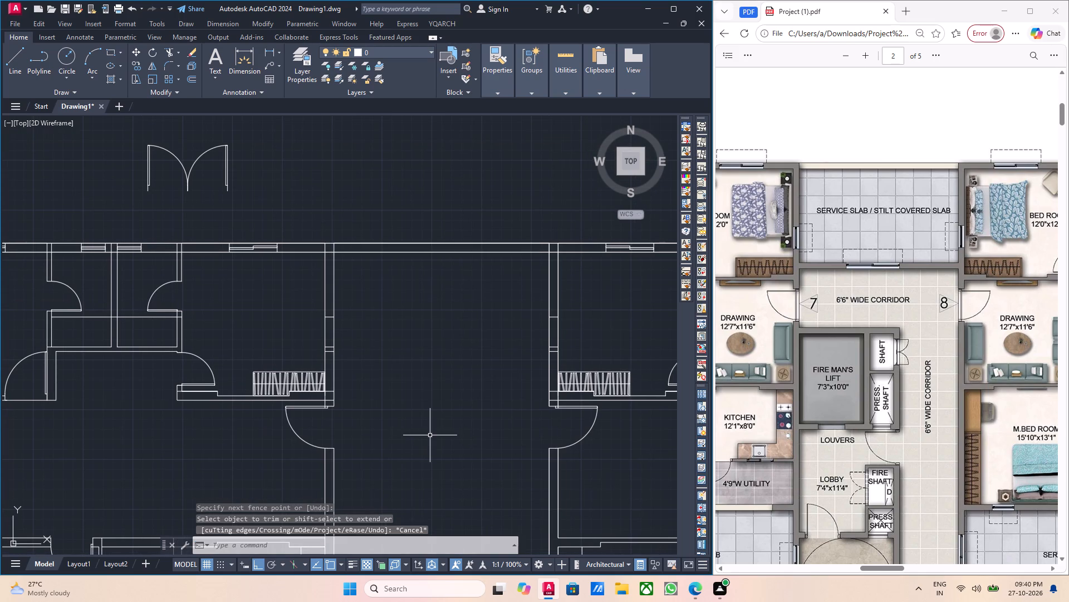
key(Escape)
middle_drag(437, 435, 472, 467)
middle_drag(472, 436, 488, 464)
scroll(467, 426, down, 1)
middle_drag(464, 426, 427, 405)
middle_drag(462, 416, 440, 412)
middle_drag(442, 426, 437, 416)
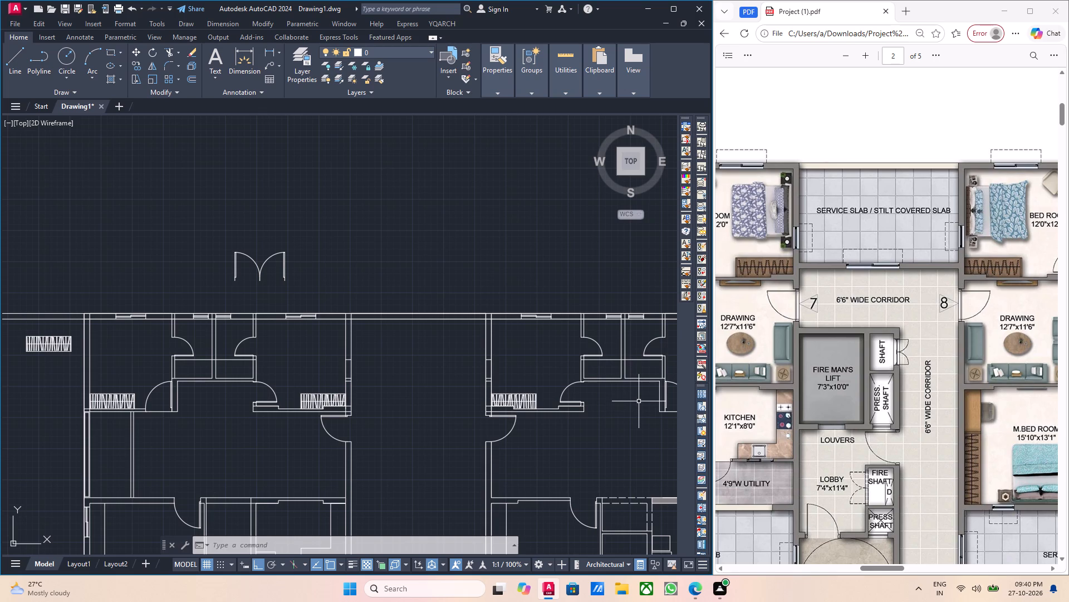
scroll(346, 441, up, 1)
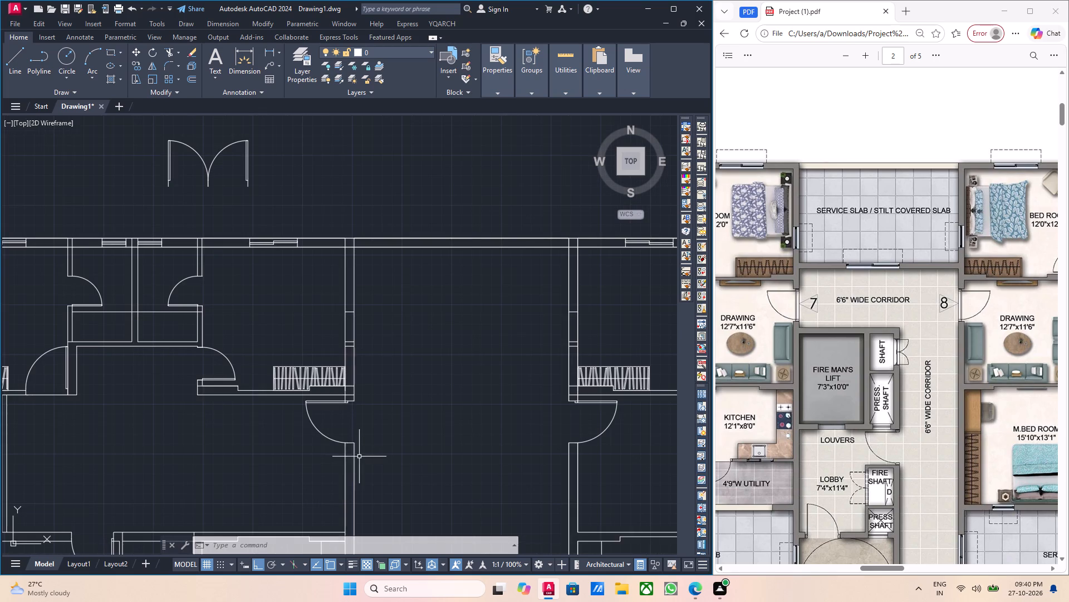
Draw a line 6" down from the corner below the first flat's entrance door, continuing horizontally to the opposite flat's wall.
key(l)
key(Return)
scroll(355, 449, up, 3)
click(347, 429)
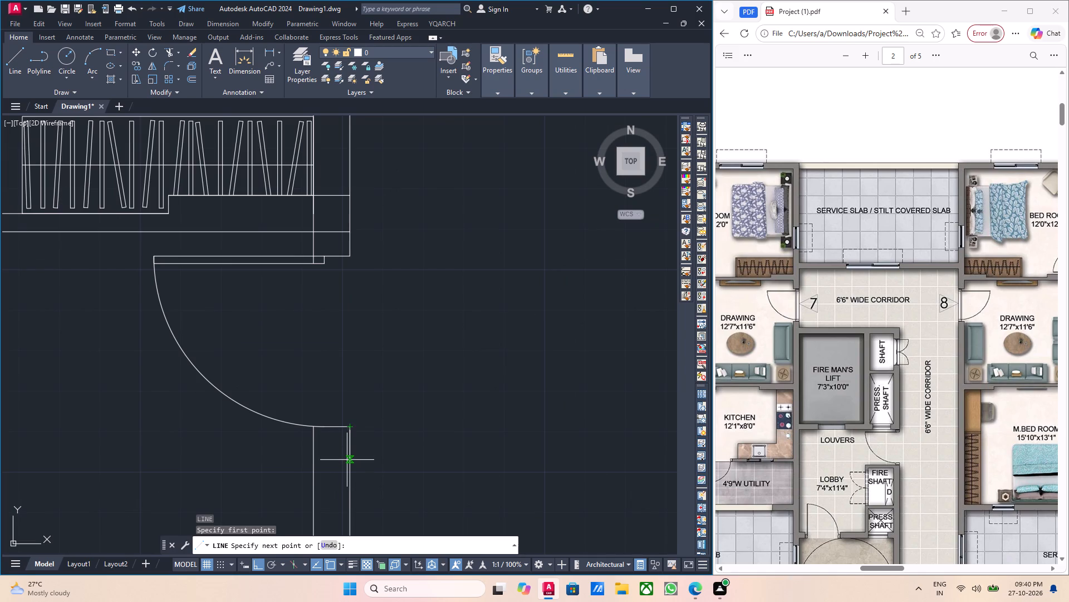
key(6)
key(Return)
scroll(472, 438, down, 3)
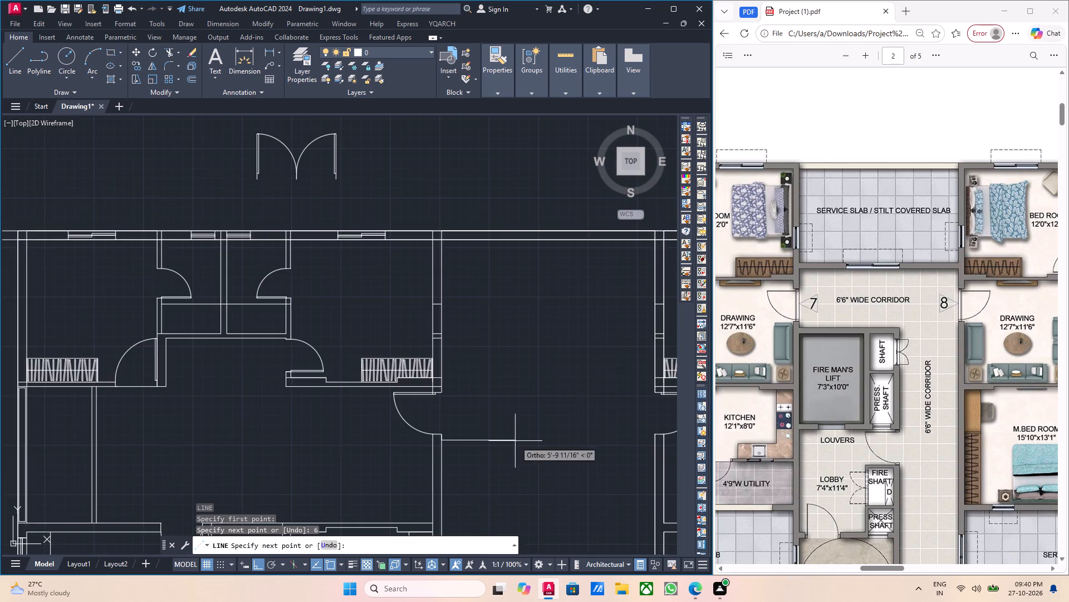
middle_drag(519, 441, 416, 438)
middle_drag(464, 429, 441, 431)
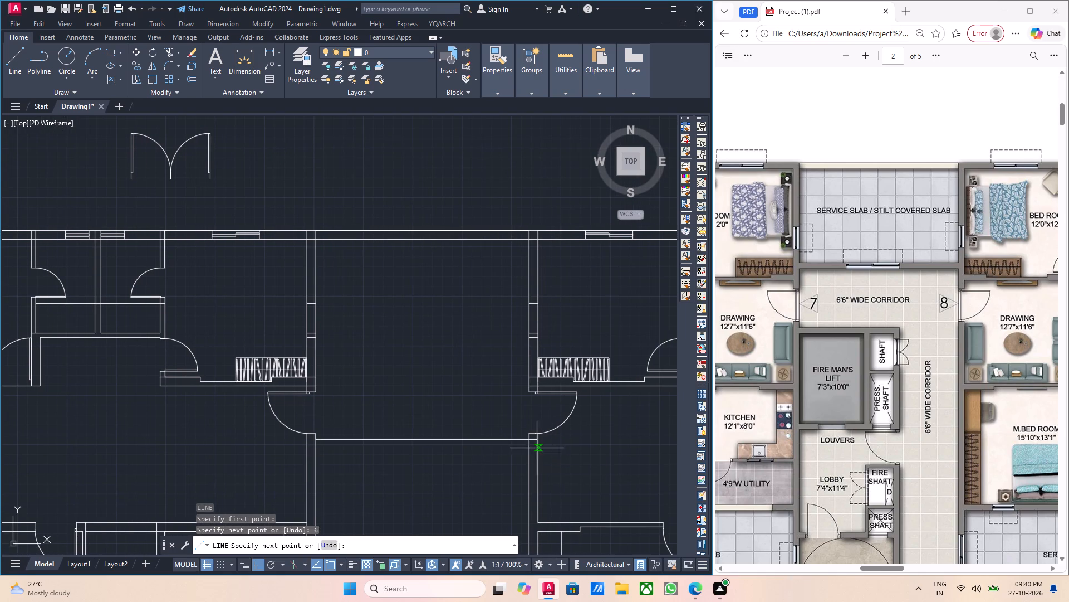
click(529, 443)
key(Escape)
Offset the horizontal line between the flats 6'6" upward to set the corridor width.
click(440, 445)
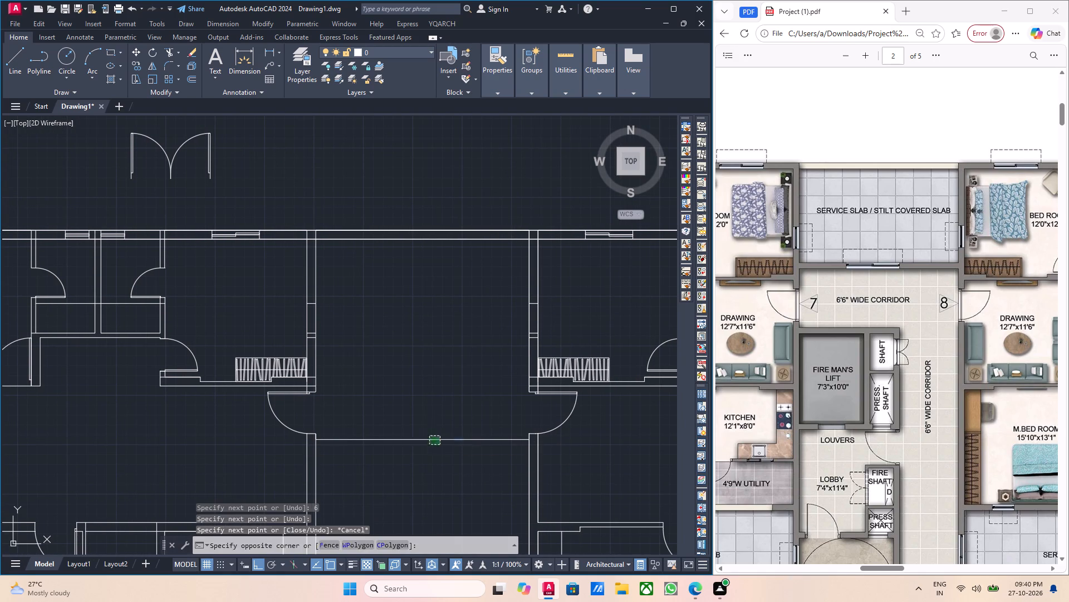
click(429, 436)
key(o)
key(Return)
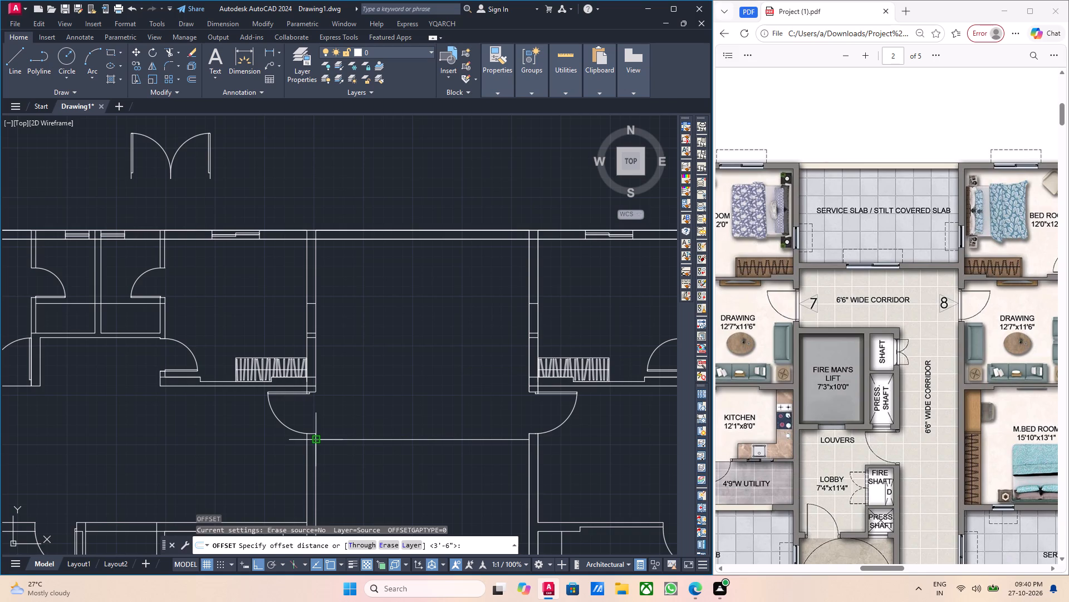
click(317, 438)
text(6'6)
key(Return)
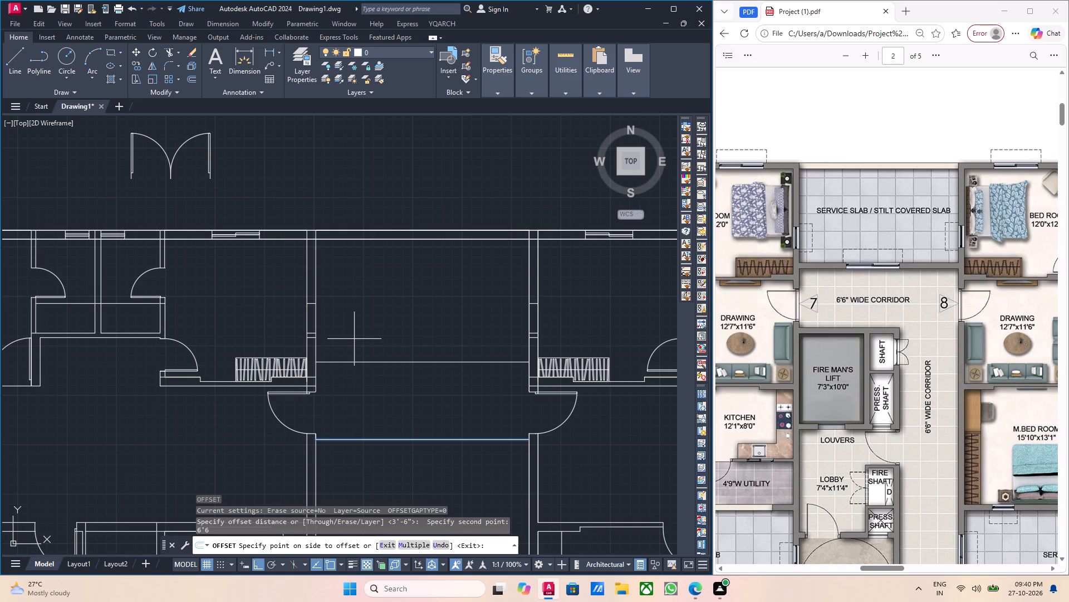
click(354, 339)
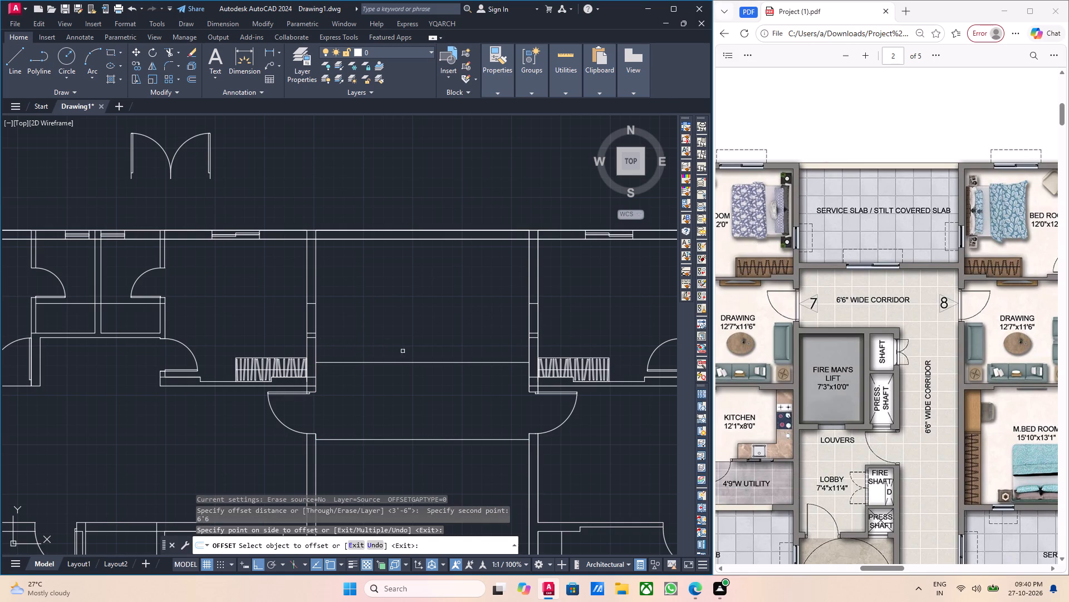
scroll(385, 367, up, 2)
key(Escape)
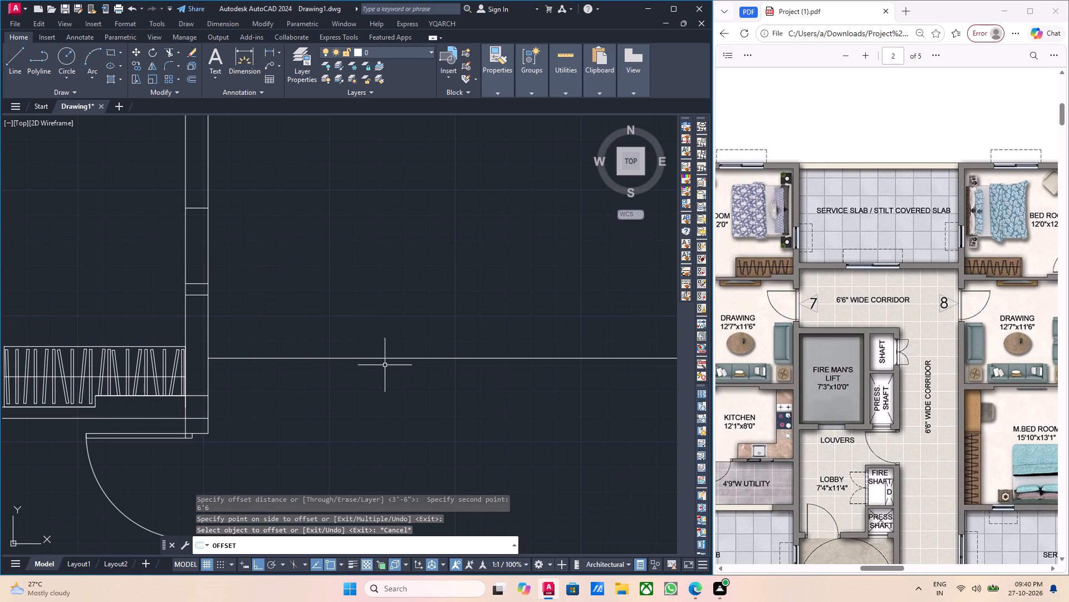
Offset the upper corridor line 9" upward to form the wall between the corridor and the service slab.
middle_drag(384, 370, 391, 386)
click(377, 375)
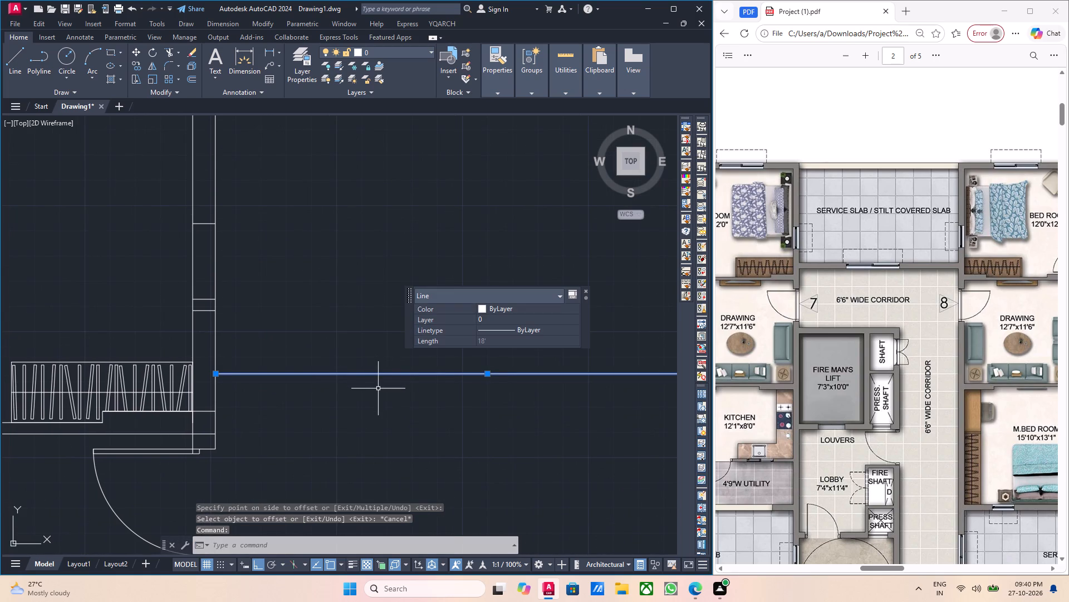
key(o)
key(Return)
click(214, 375)
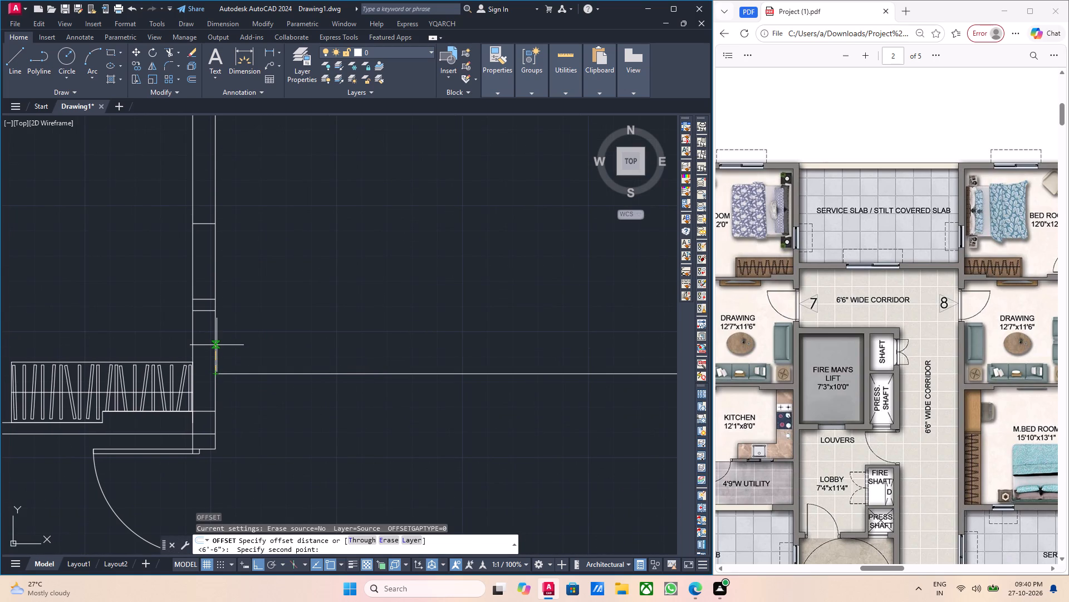
key(9)
key(Return)
click(264, 313)
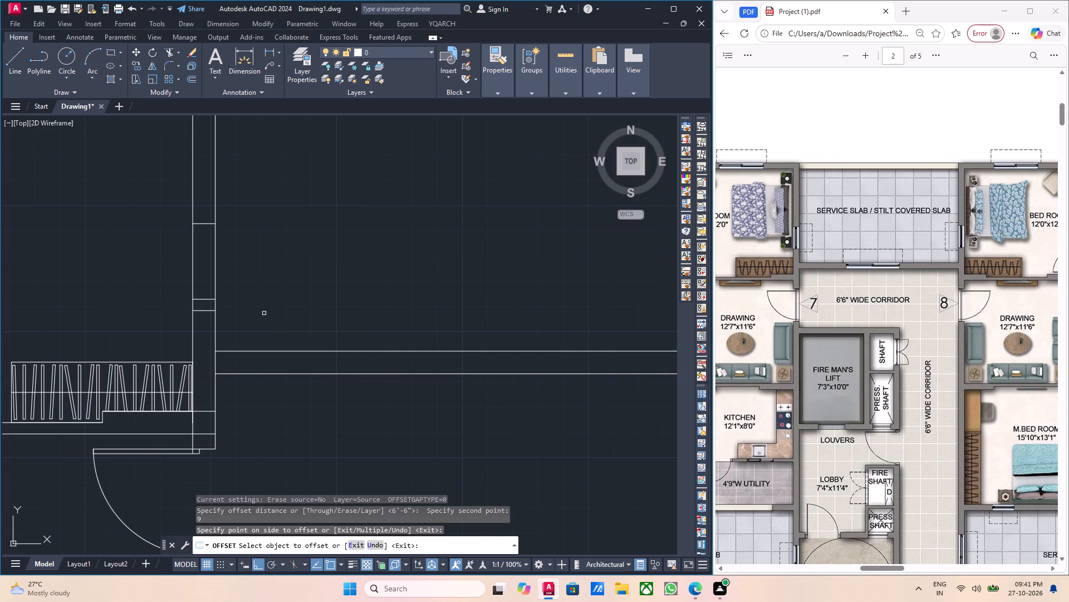
scroll(272, 313, down, 1)
key(Escape)
Copy the sliding window, including both end lines, from the first flat's outer bedroom to the middle of the new corridor wall.
middle_drag(320, 367, 284, 385)
middle_drag(297, 380, 254, 385)
middle_drag(310, 389, 312, 401)
scroll(304, 400, down, 1)
middle_drag(290, 394, 341, 386)
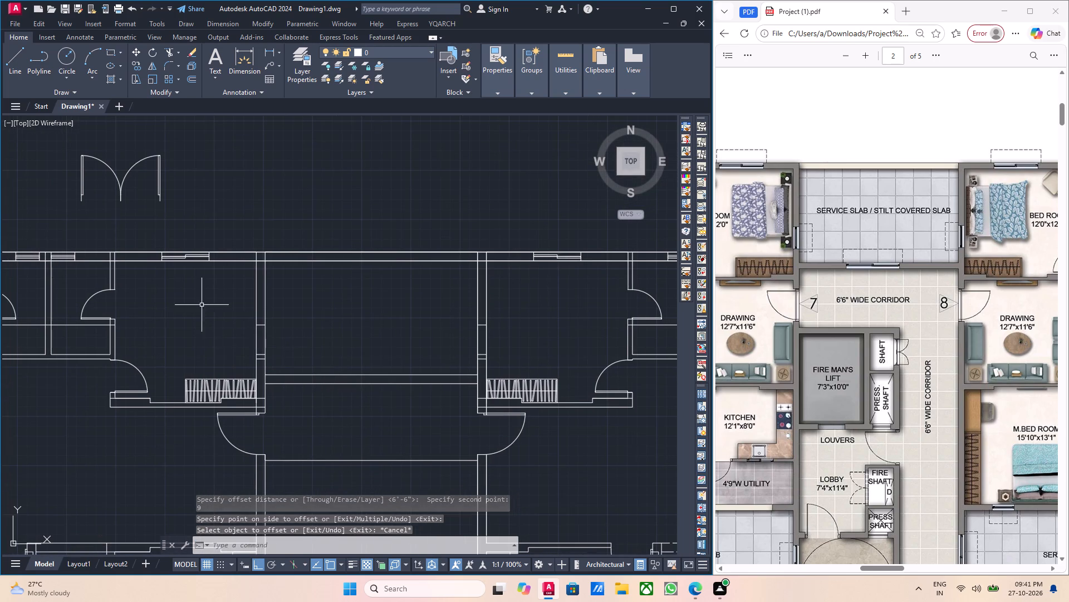
middle_drag(263, 289, 426, 284)
scroll(295, 283, down, 1)
middle_drag(207, 283, 224, 286)
scroll(154, 263, up, 3)
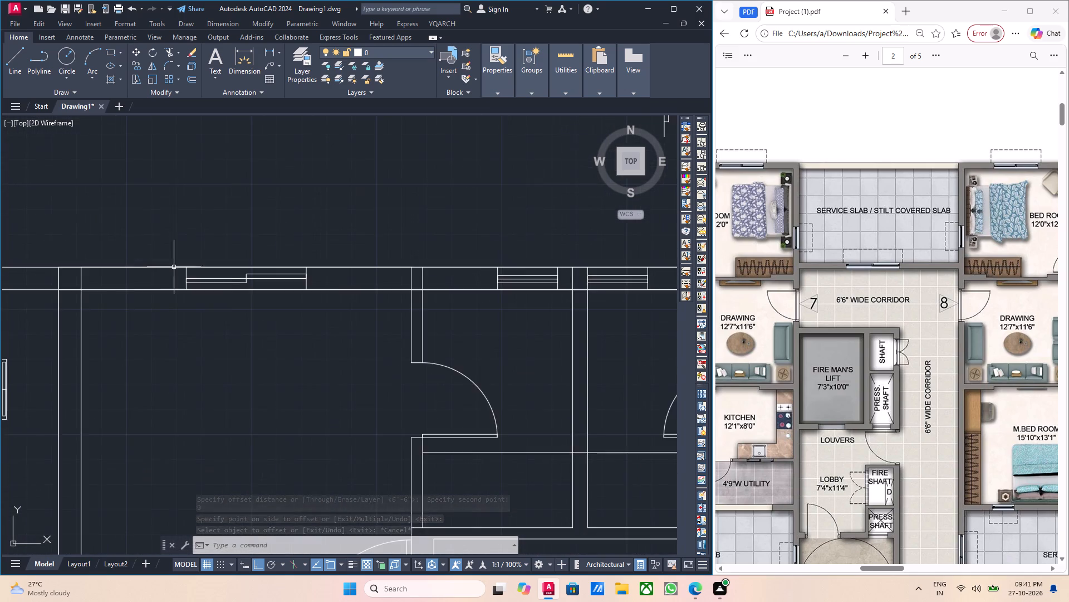
scroll(180, 269, up, 2)
middle_drag(377, 278, 372, 332)
drag(416, 308, 408, 306)
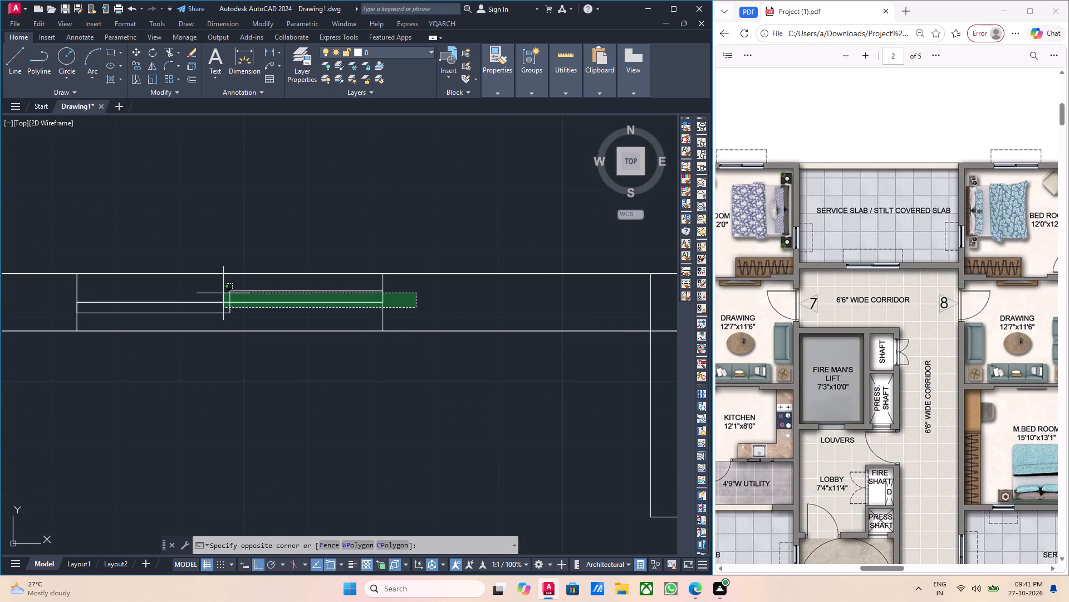
click(222, 290)
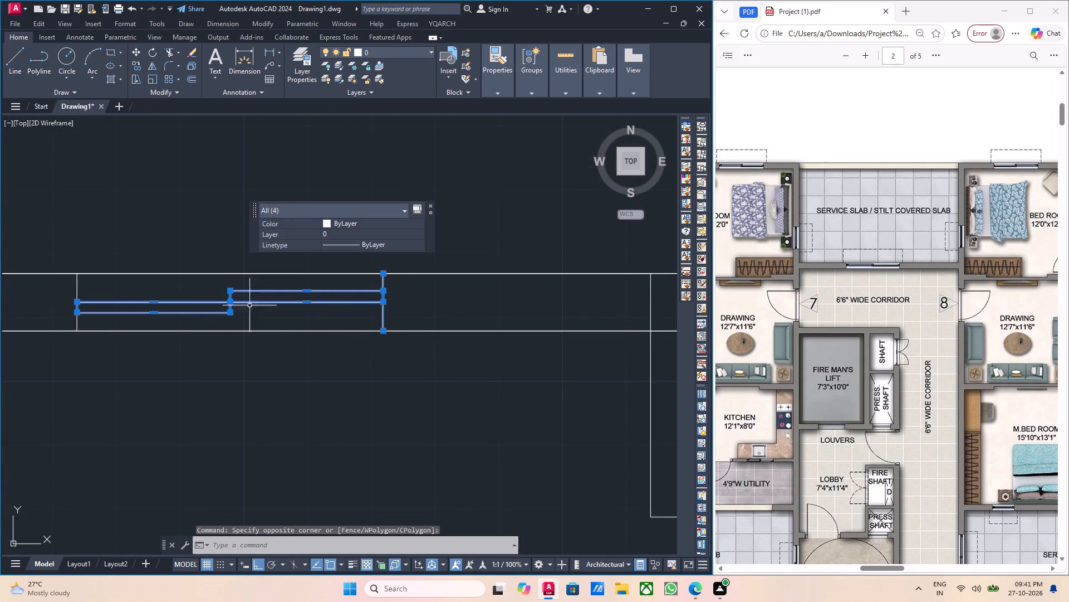
scroll(433, 315, down, 1)
scroll(204, 315, up, 2)
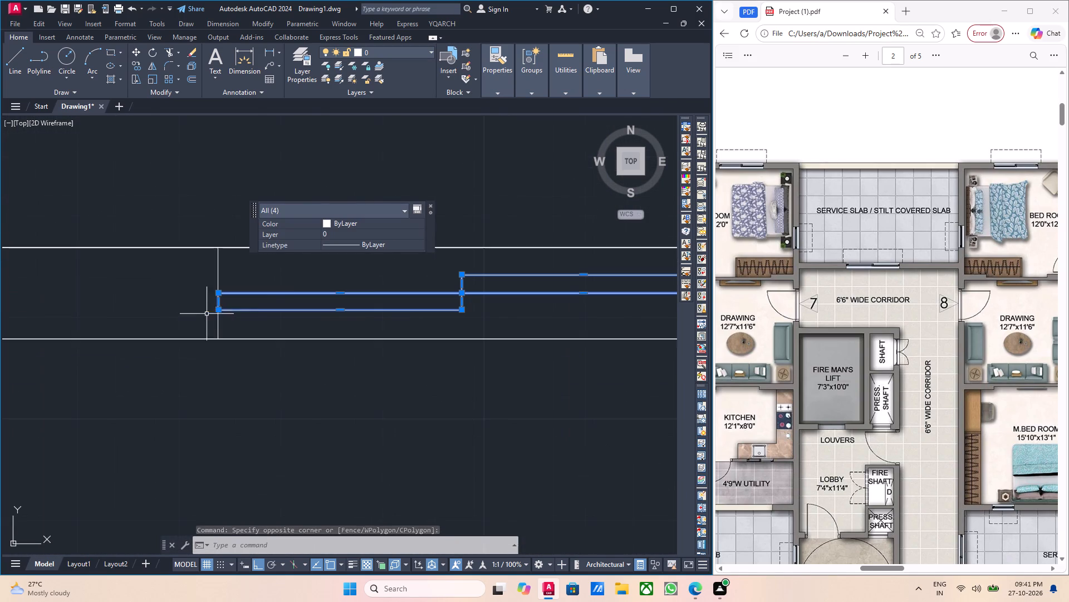
click(246, 281)
click(210, 276)
middle_drag(306, 334, 247, 321)
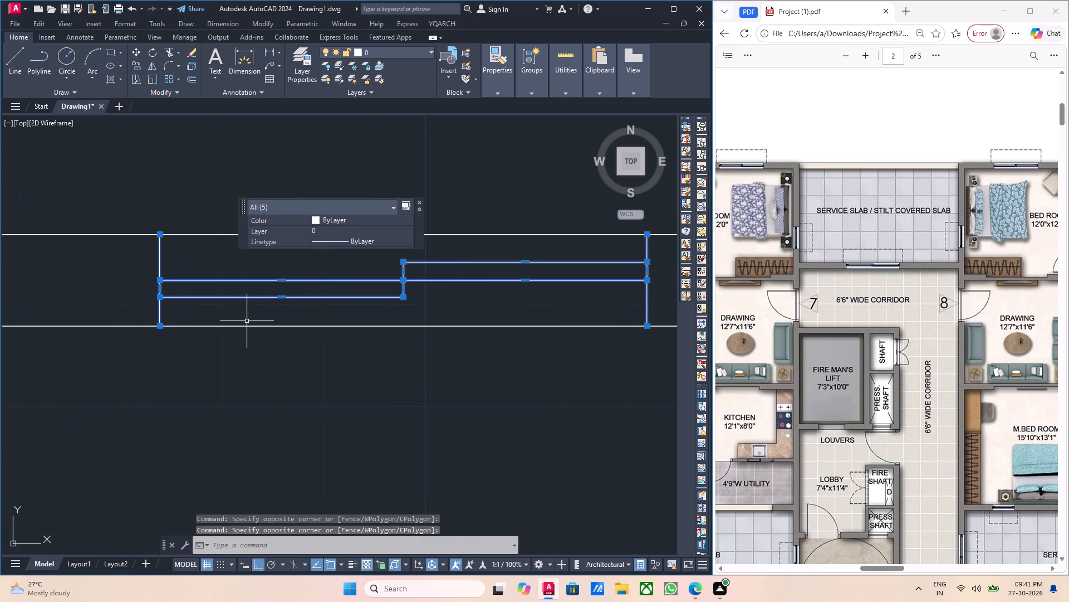
text(co)
key(Return)
click(644, 235)
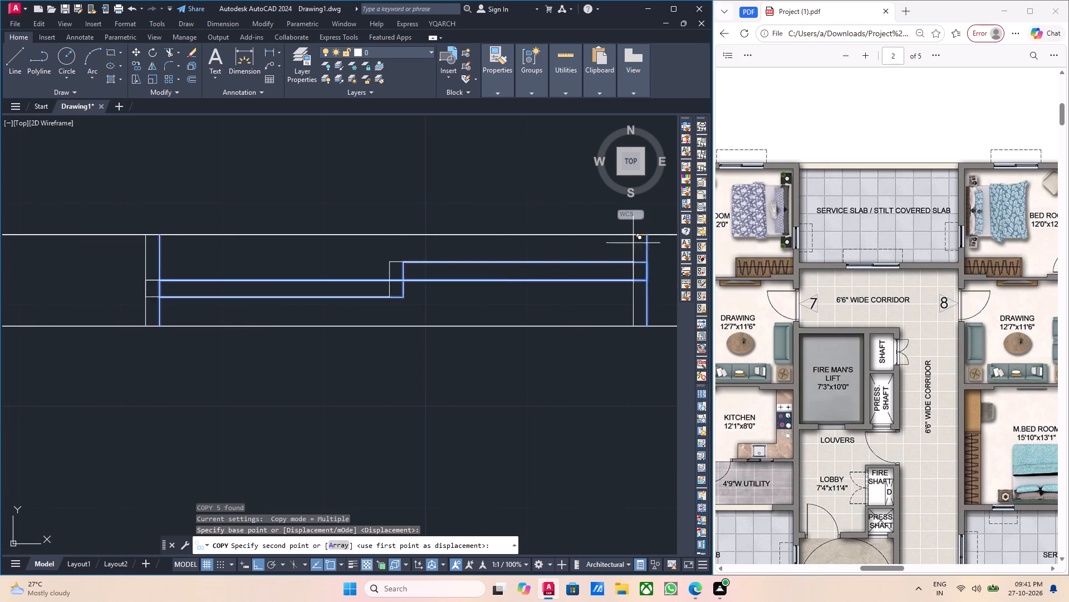
scroll(367, 298, down, 4)
scroll(483, 373, down, 1)
middle_drag(568, 392, 246, 259)
middle_drag(497, 331, 495, 353)
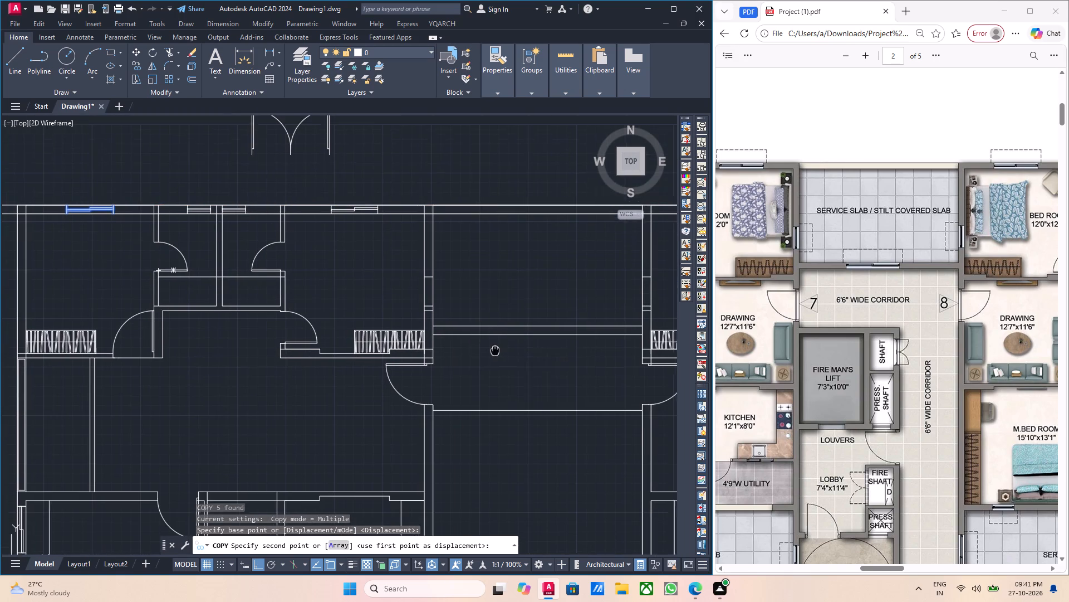
middle_drag(495, 353, 493, 372)
key(F8)
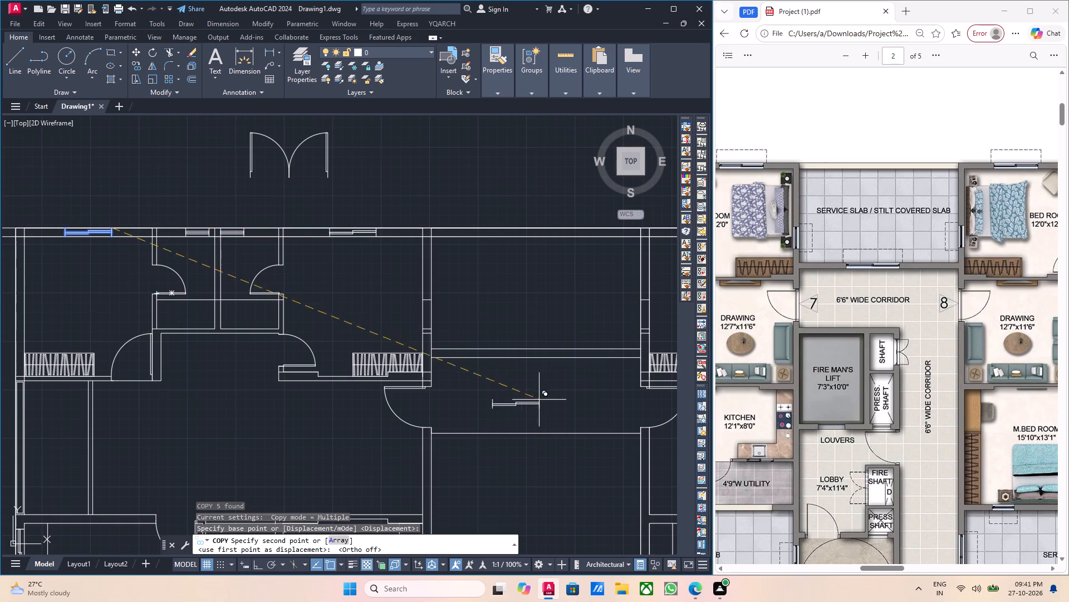
scroll(541, 407, up, 2)
middle_drag(501, 312, 512, 349)
scroll(558, 305, up, 2)
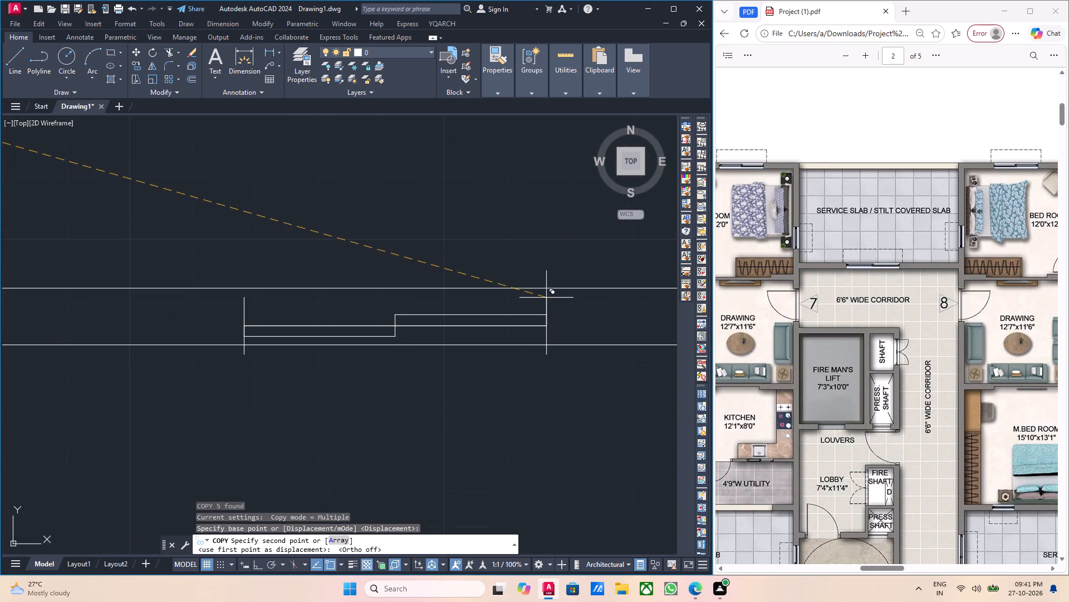
click(546, 289)
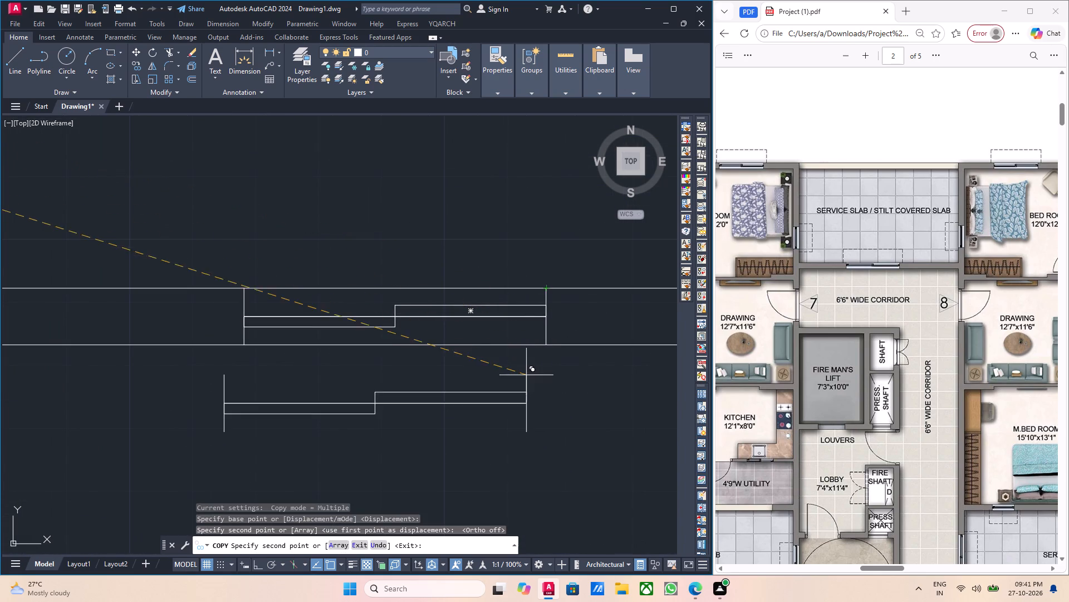
key(Escape)
Delete the horizontal reference line spanning between the flats just below the entrance doors.
scroll(526, 375, down, 3)
middle_drag(533, 435, 448, 407)
scroll(450, 404, down, 1)
middle_drag(438, 409, 397, 402)
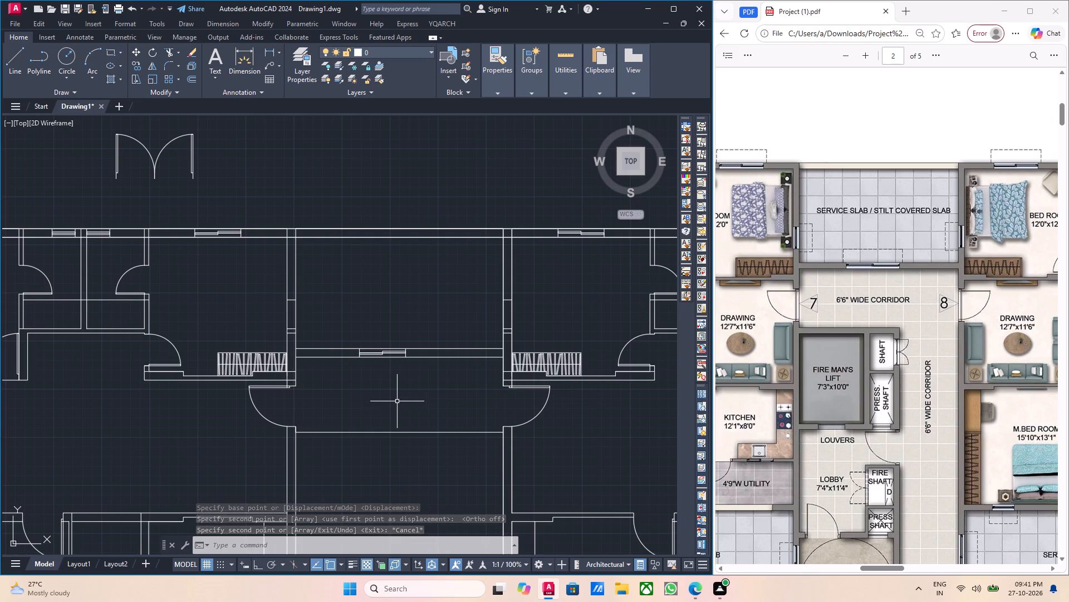
middle_drag(382, 385, 390, 400)
scroll(383, 393, down, 1)
middle_drag(408, 435, 390, 376)
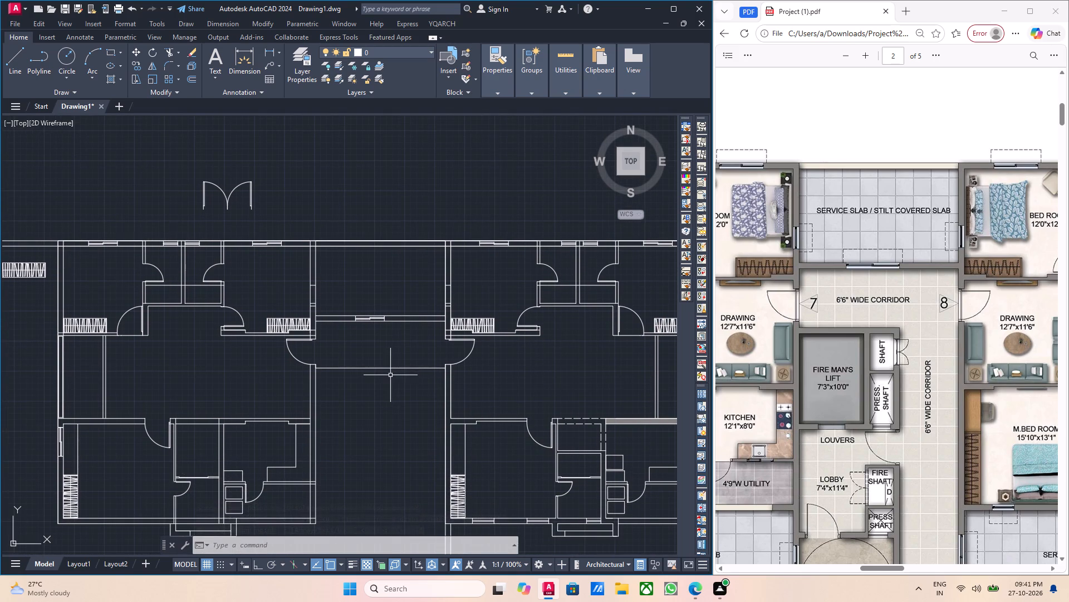
middle_drag(406, 396, 393, 366)
scroll(354, 322, up, 1)
click(375, 357)
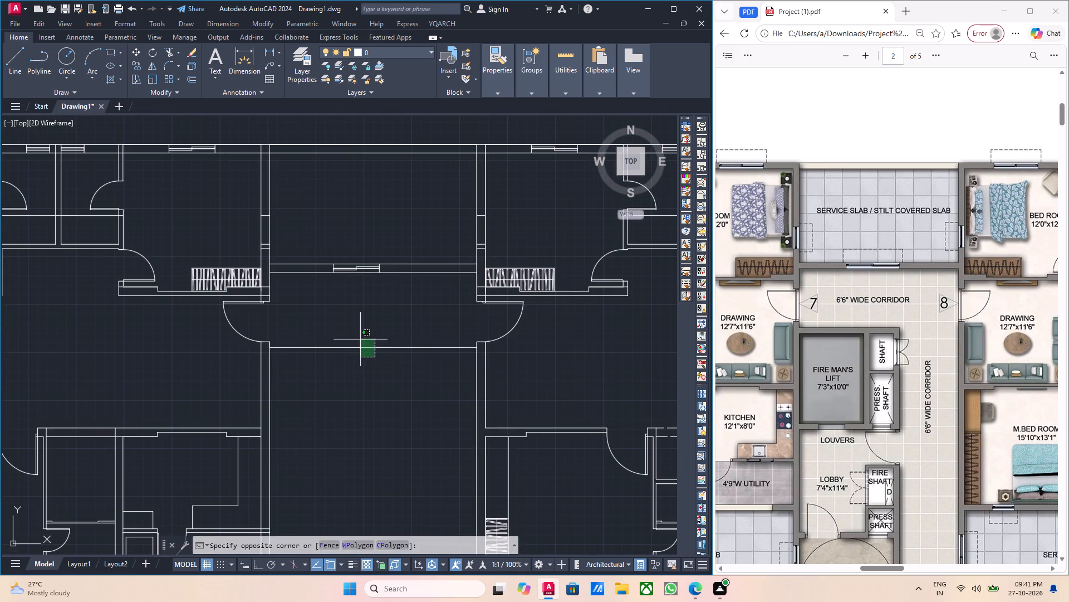
click(360, 339)
key(Delete)
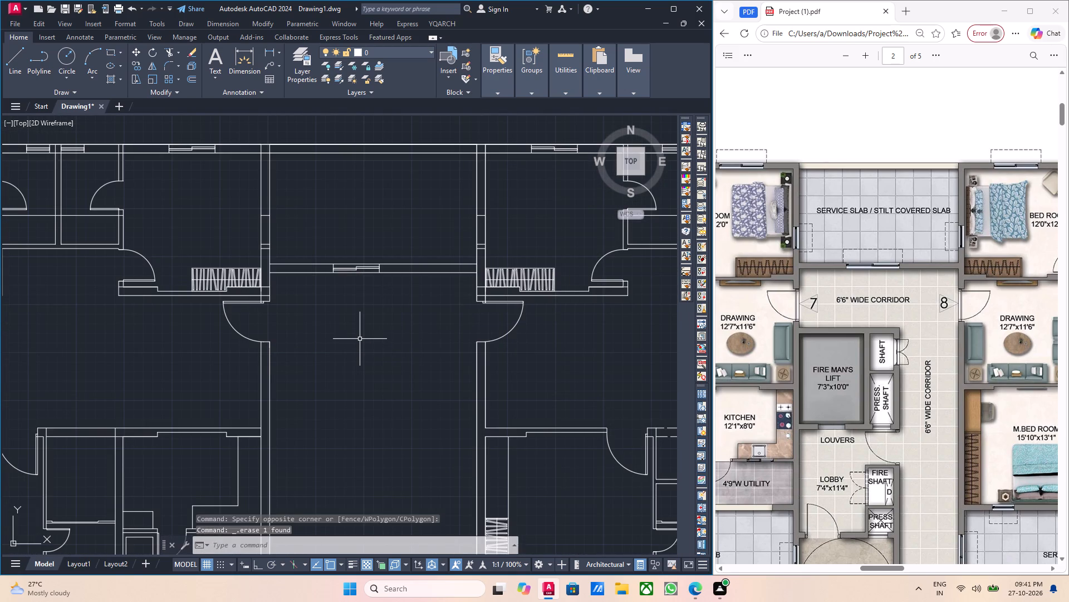
Examine the area between both flats and compare it with the corridor, lift, lobby and service slab in the reference PDF.
scroll(360, 339, down, 1)
middle_drag(366, 385, 356, 363)
middle_drag(365, 389, 351, 360)
middle_drag(341, 379, 355, 375)
middle_drag(342, 392, 351, 390)
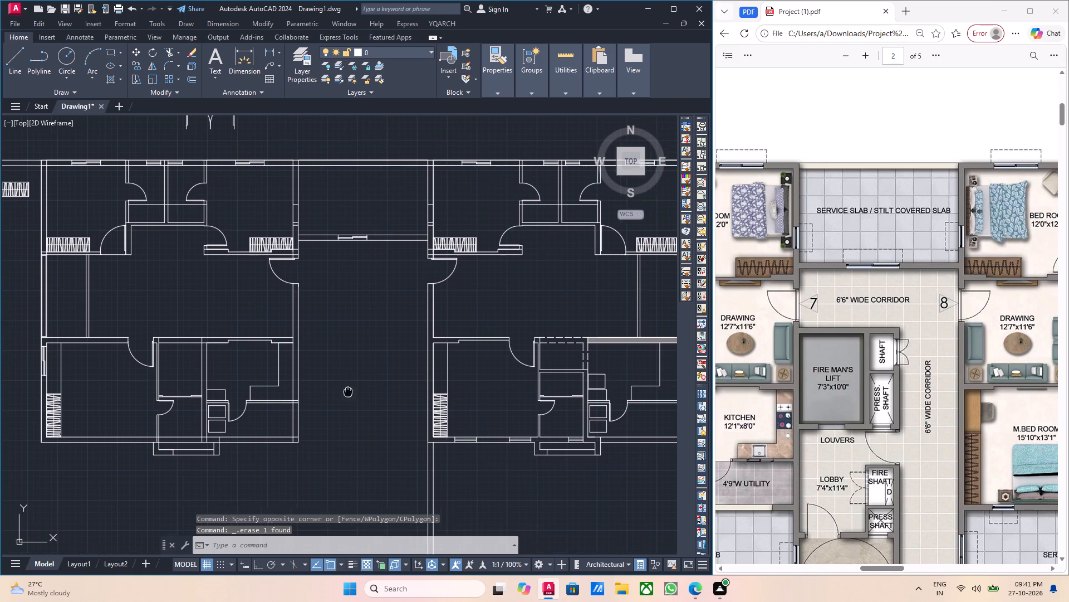
middle_drag(351, 390, 355, 387)
middle_drag(353, 387, 359, 425)
middle_drag(356, 404, 389, 403)
middle_drag(397, 396, 384, 396)
middle_drag(393, 391, 383, 392)
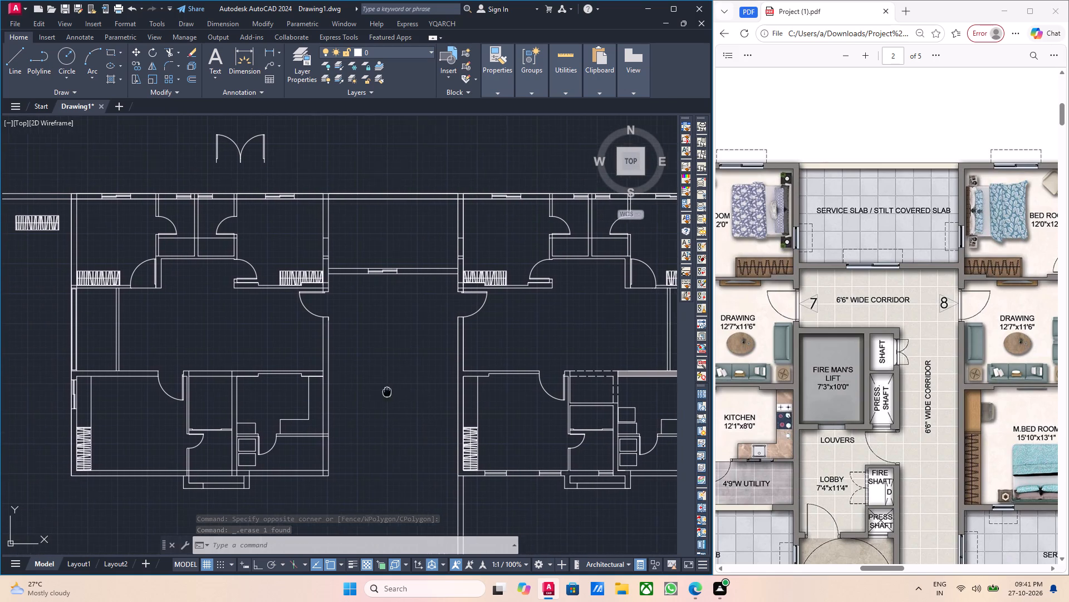
middle_drag(383, 392, 307, 395)
middle_drag(414, 369, 344, 375)
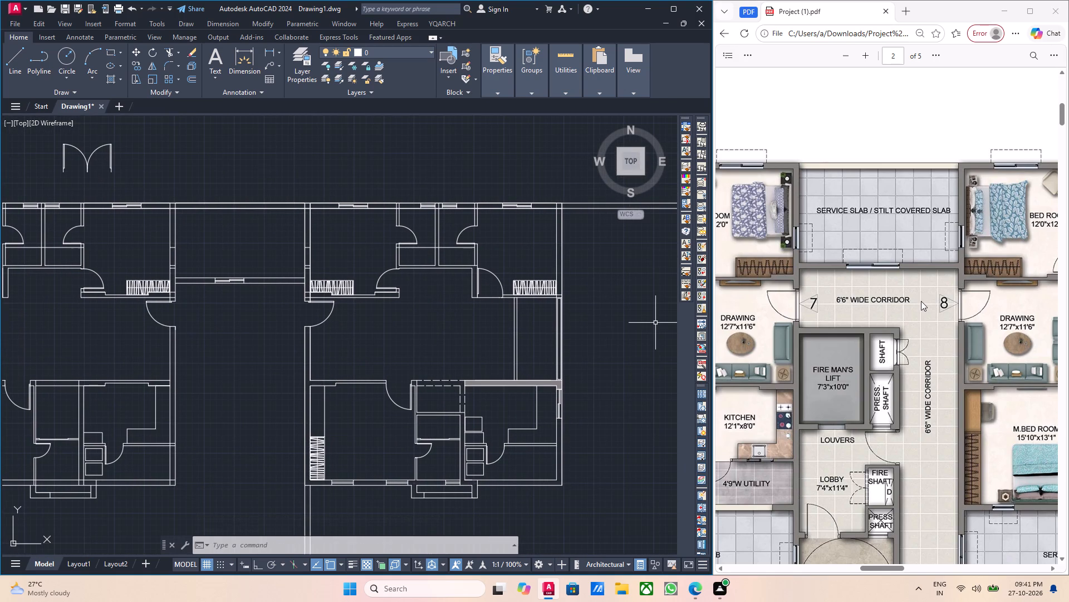
ctrl+scroll(982, 281, up, 1)
ctrl+scroll(980, 281, down, 2)
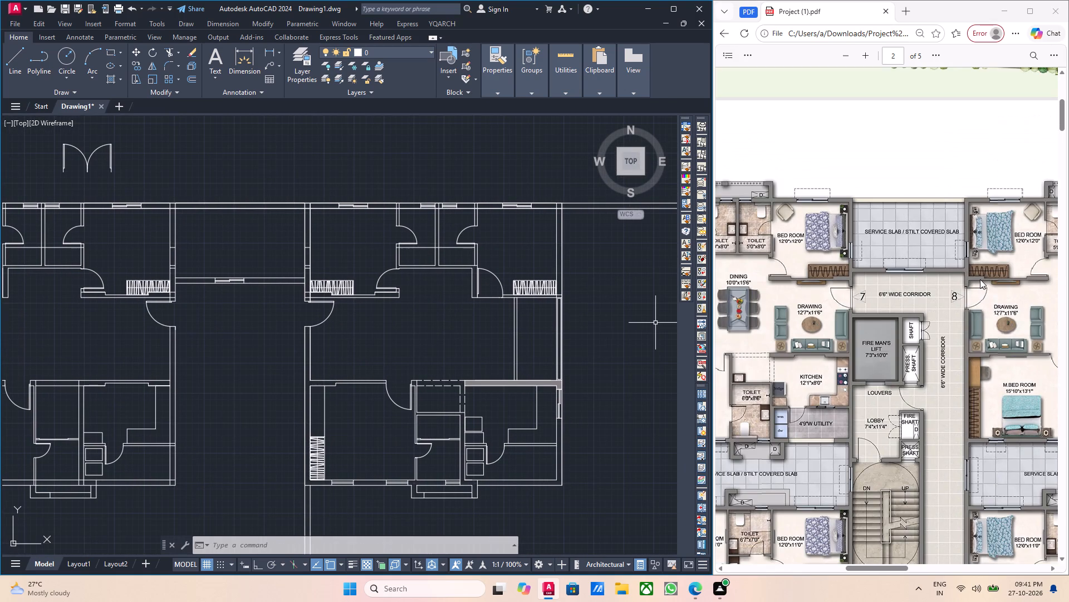
ctrl+scroll(1005, 275, down, 1)
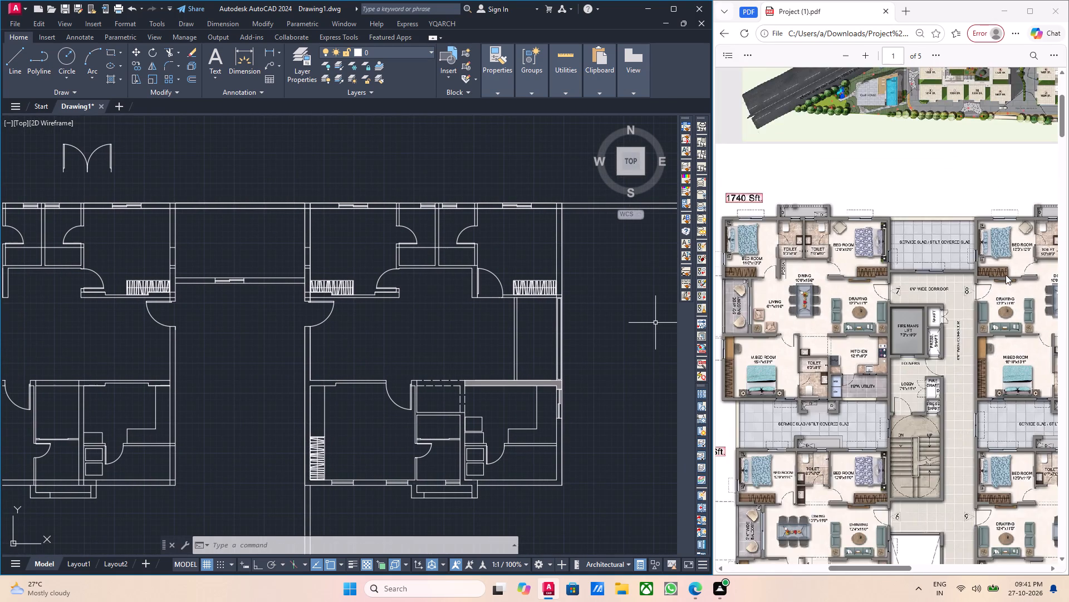
ctrl+scroll(1006, 275, down, 2)
ctrl+scroll(1047, 247, up, 6)
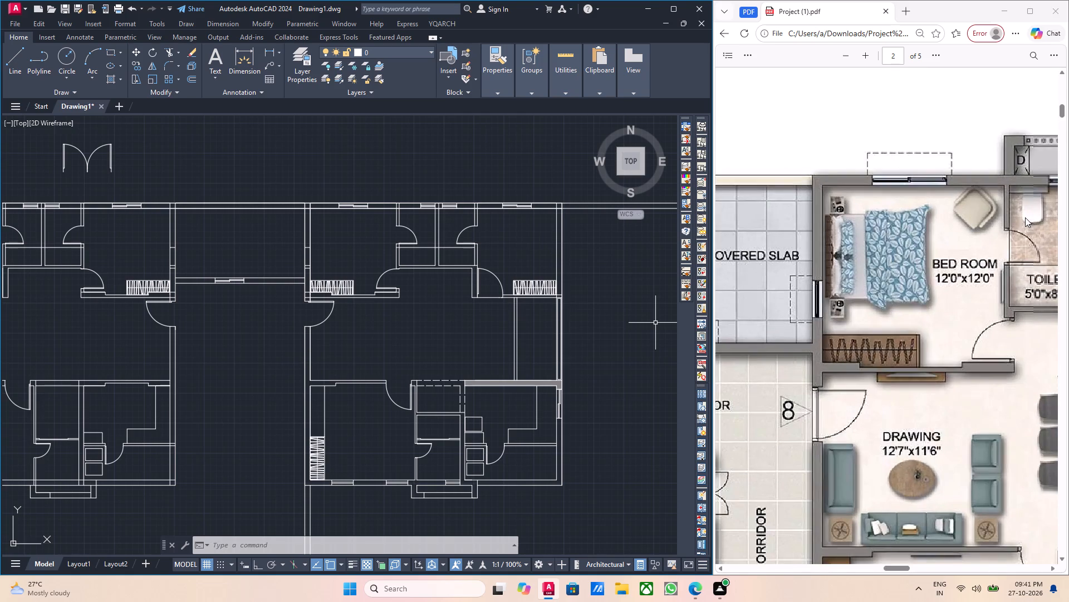
ctrl+scroll(1008, 221, down, 3)
ctrl+middle_drag(891, 233, 889, 274)
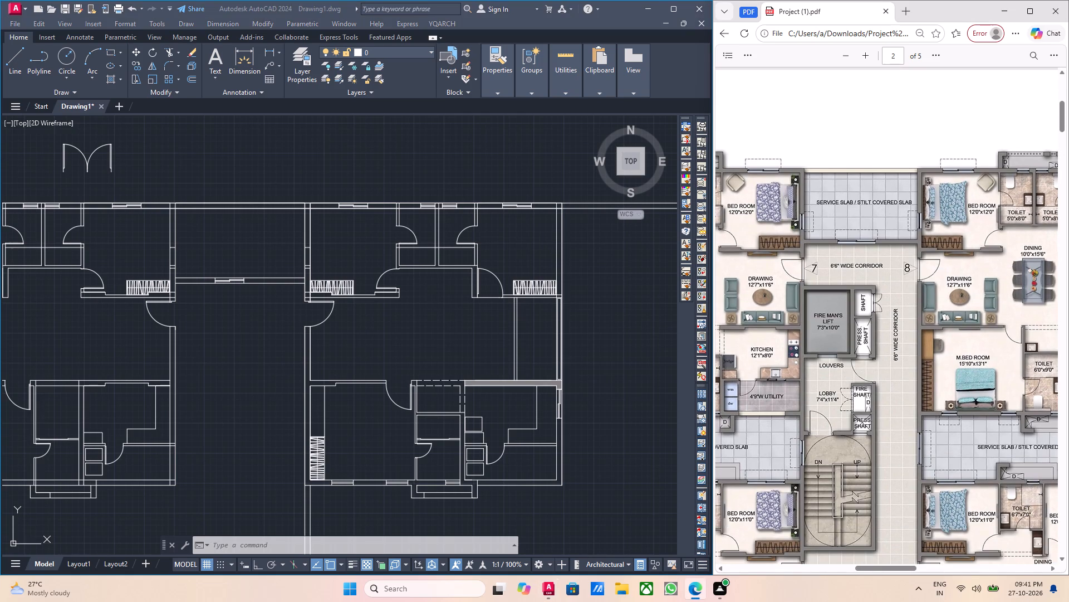
ctrl+scroll(973, 210, up, 2)
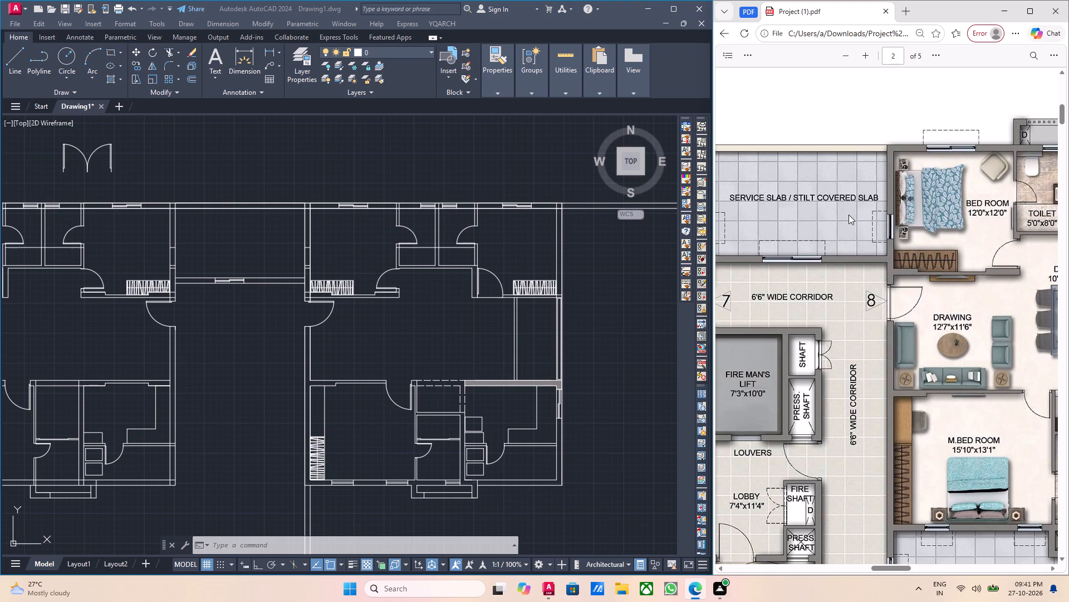
Examine the corridor, fireman's lift, lobby, shafts and service slabs around the two 1740 Sft. flats in the reference PDF and compare them with the drawing.
ctrl+scroll(885, 285, down, 1)
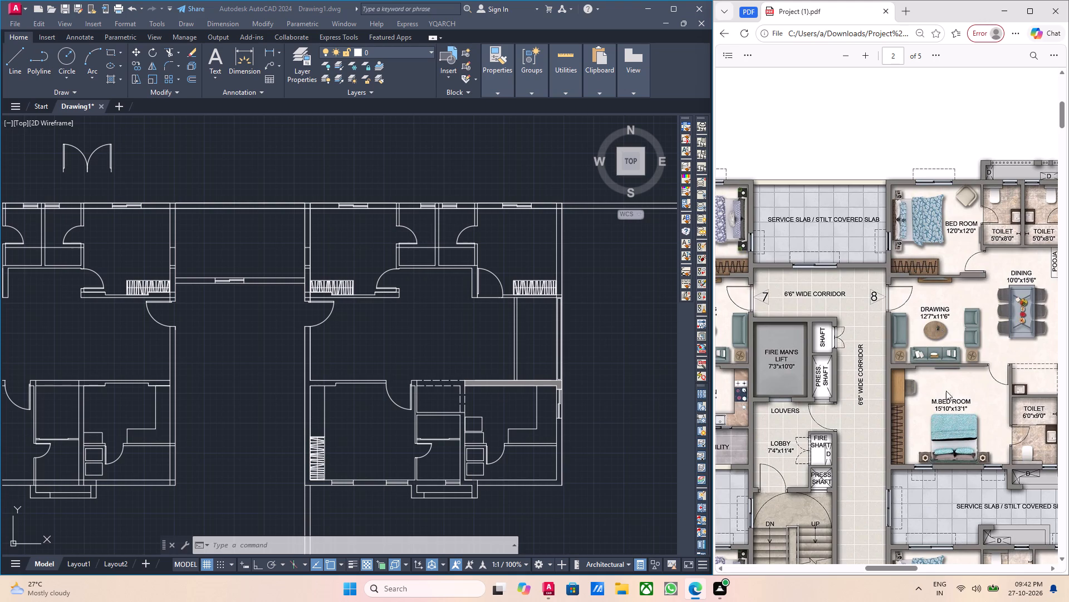
scroll(301, 412, down, 1)
middle_drag(273, 399, 341, 370)
scroll(356, 427, down, 1)
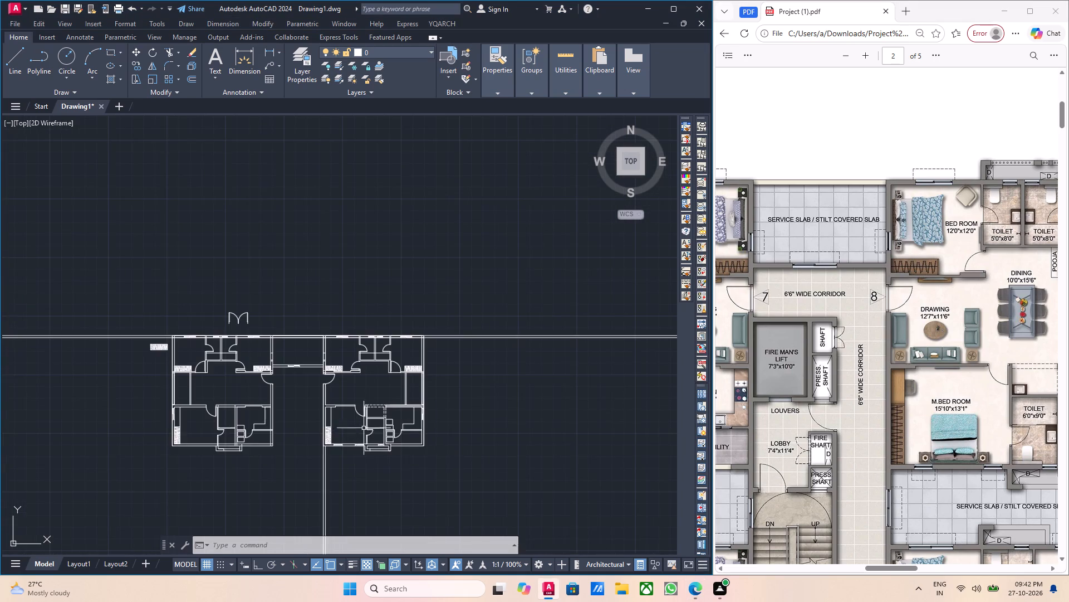
scroll(329, 463, up, 3)
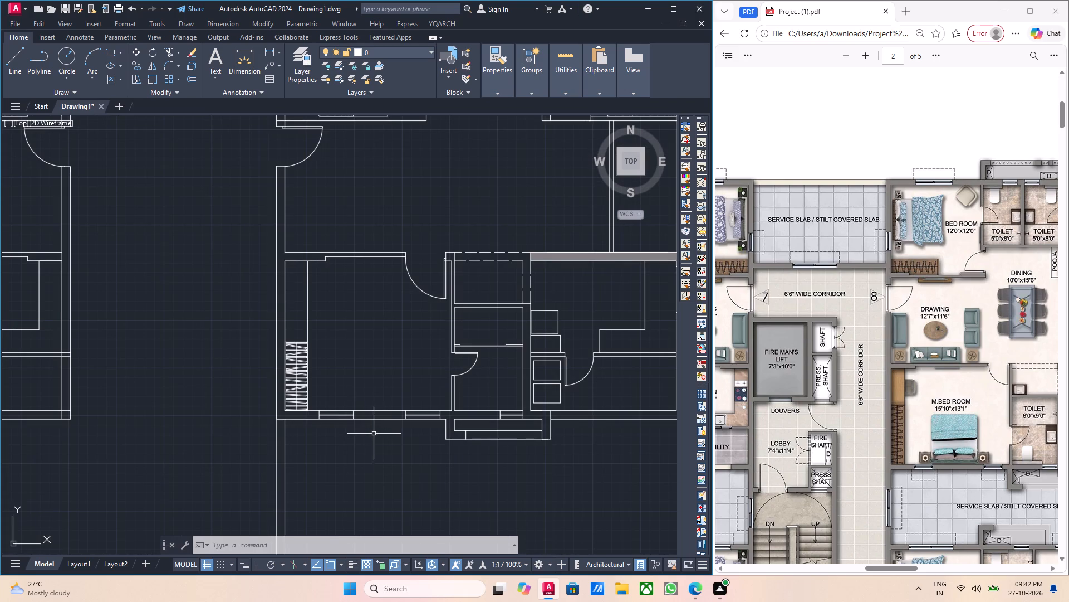
scroll(277, 455, down, 1)
middle_drag(296, 494, 300, 441)
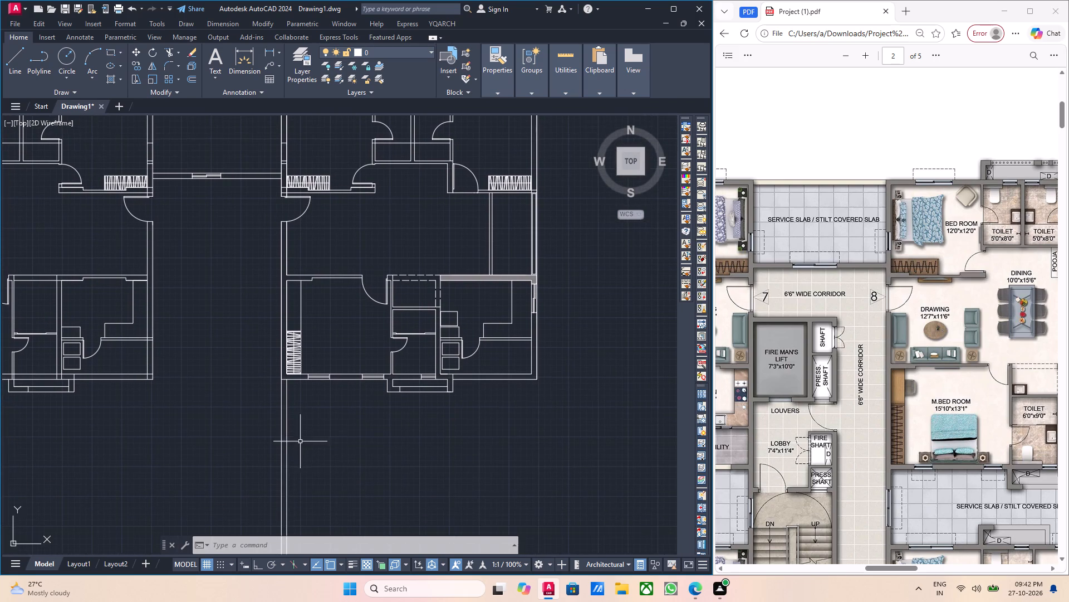
middle_drag(306, 447, 296, 402)
middle_drag(306, 422, 306, 409)
middle_drag(362, 425, 303, 397)
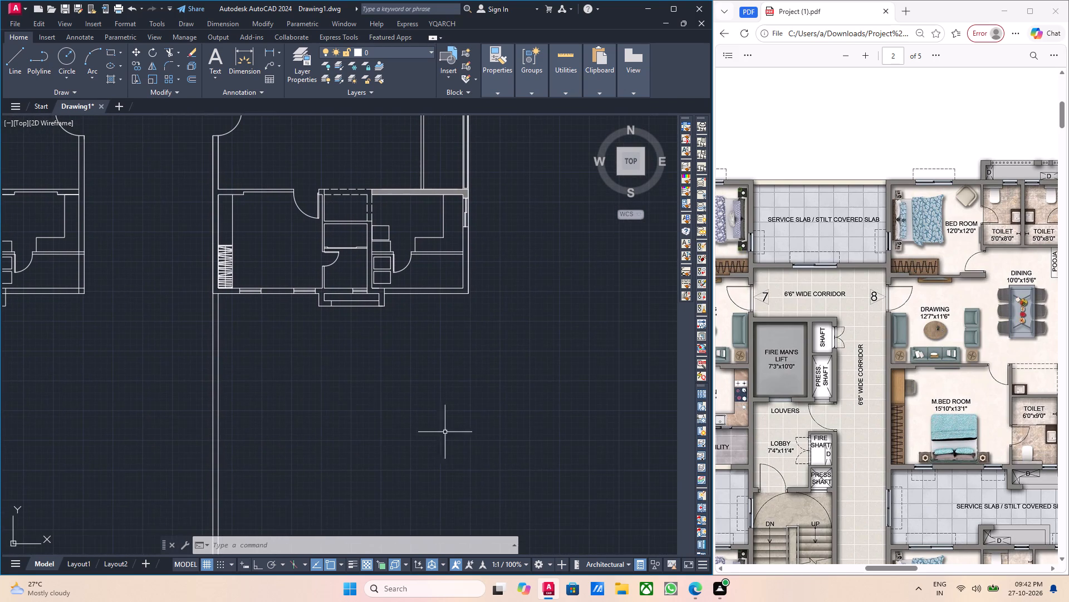
ctrl+scroll(943, 512, up, 3)
ctrl+scroll(939, 509, down, 4)
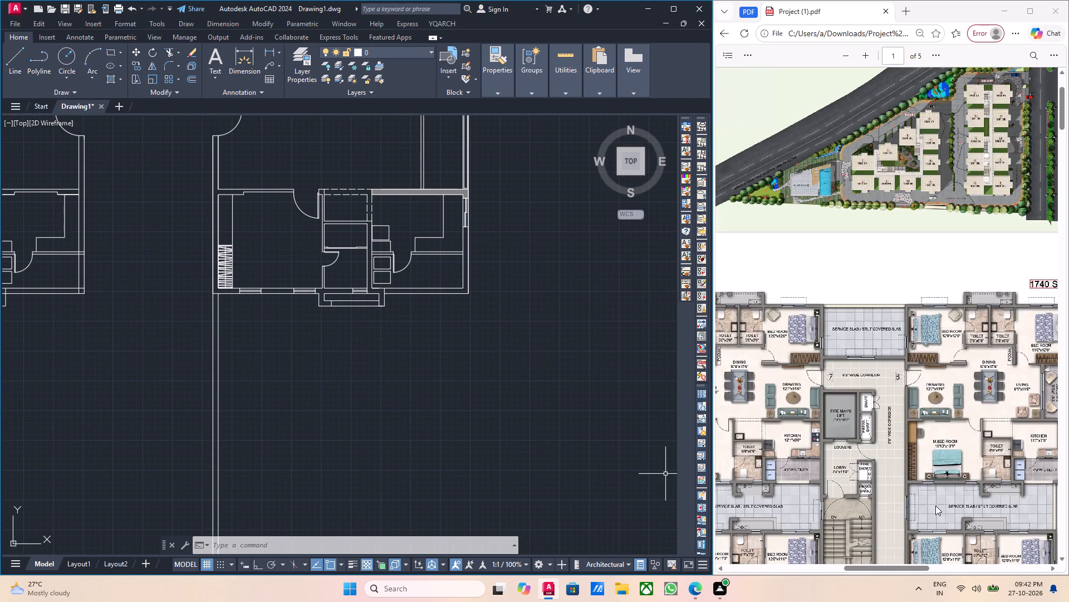
scroll(821, 493, up, 1)
scroll(792, 443, down, 2)
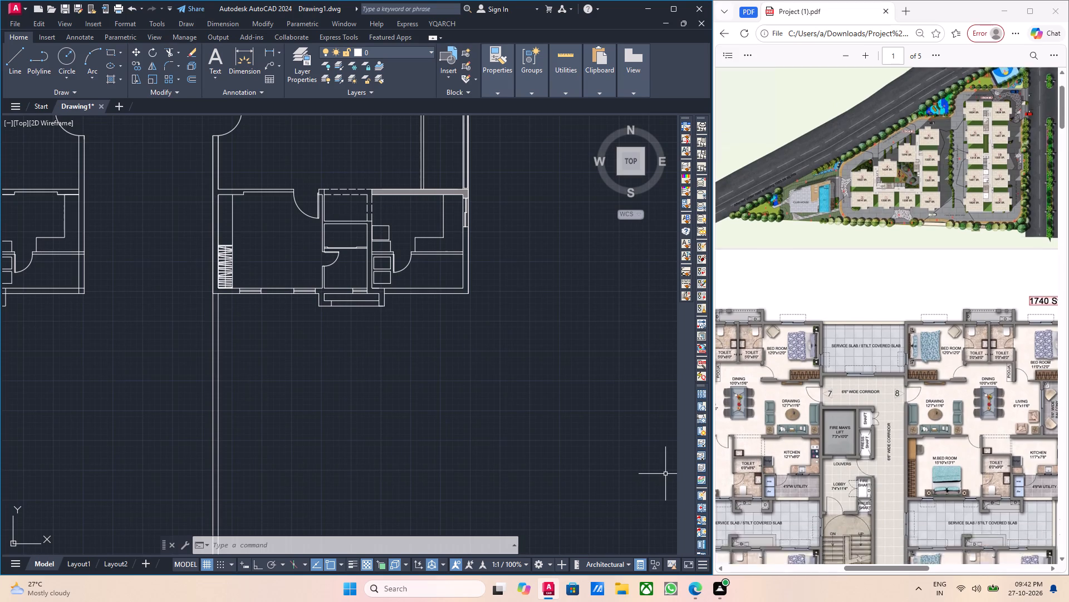
scroll(791, 445, down, 2)
ctrl+scroll(990, 355, up, 2)
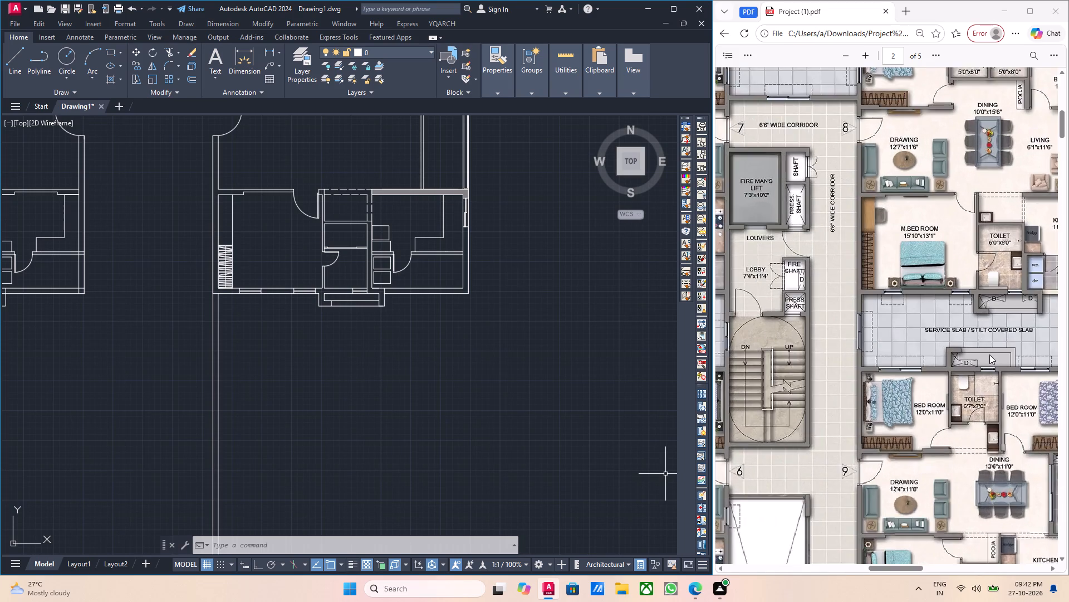
ctrl+scroll(989, 354, up, 2)
ctrl+scroll(989, 353, down, 7)
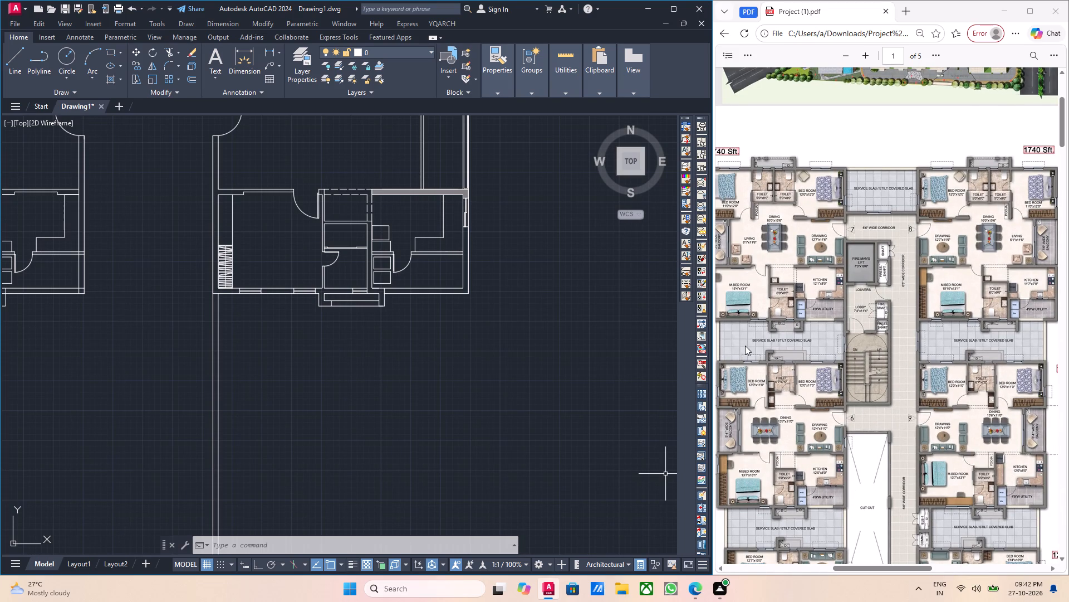
ctrl+scroll(745, 346, up, 2)
ctrl+scroll(744, 346, down, 6)
middle_drag(751, 340, 813, 331)
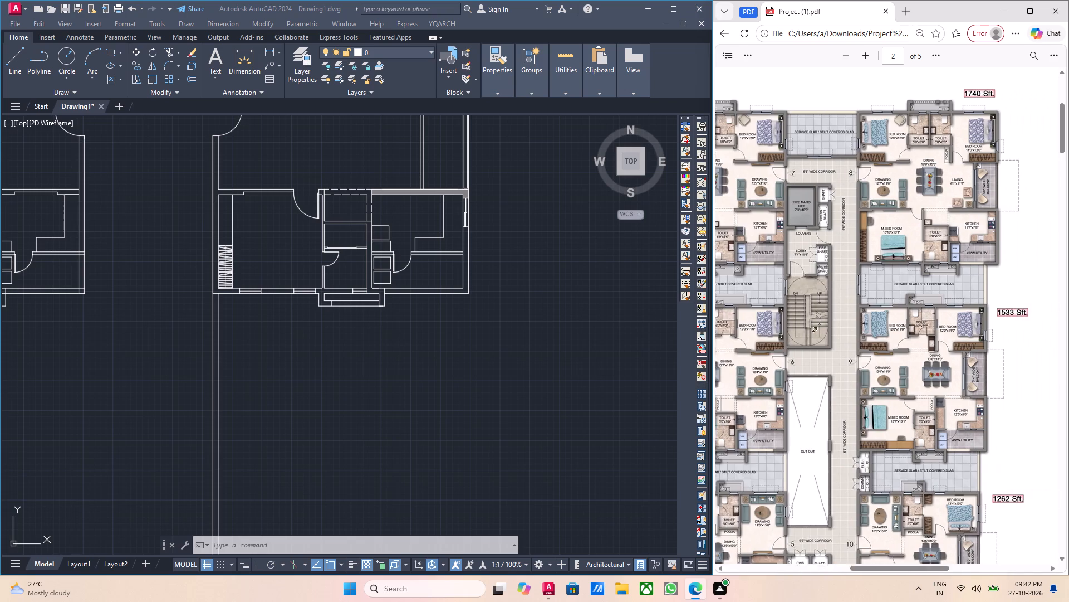
middle_drag(813, 331, 712, 332)
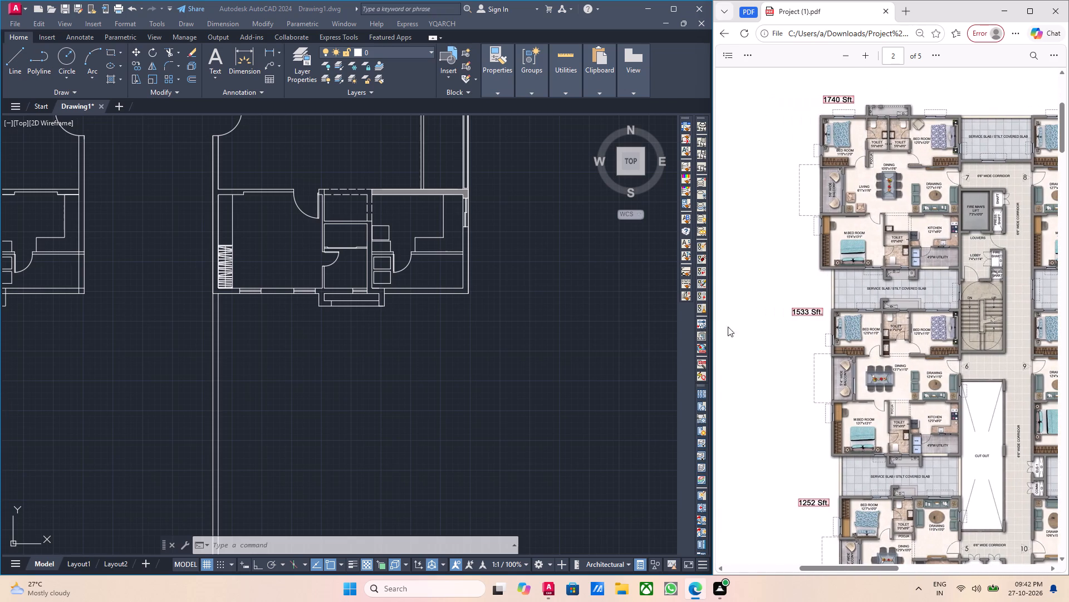
scroll(883, 298, up, 3)
ctrl+scroll(853, 395, up, 2)
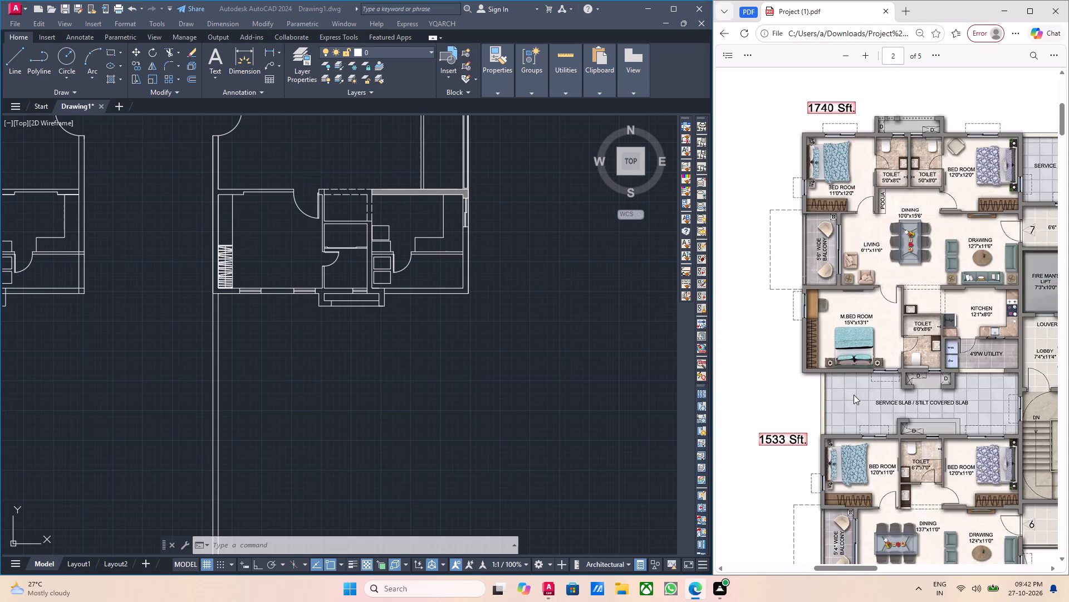
ctrl+scroll(854, 395, up, 2)
ctrl+scroll(853, 391, down, 2)
scroll(999, 377, up, 2)
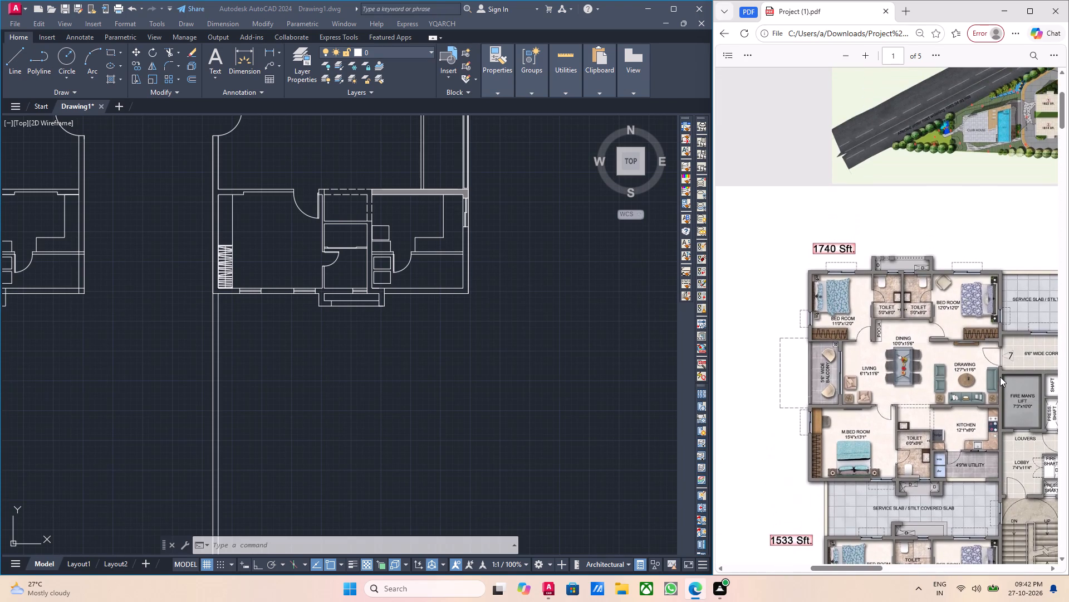
scroll(1001, 381, down, 2)
ctrl+scroll(988, 379, down, 2)
ctrl+scroll(1006, 380, up, 5)
ctrl+scroll(1008, 383, down, 3)
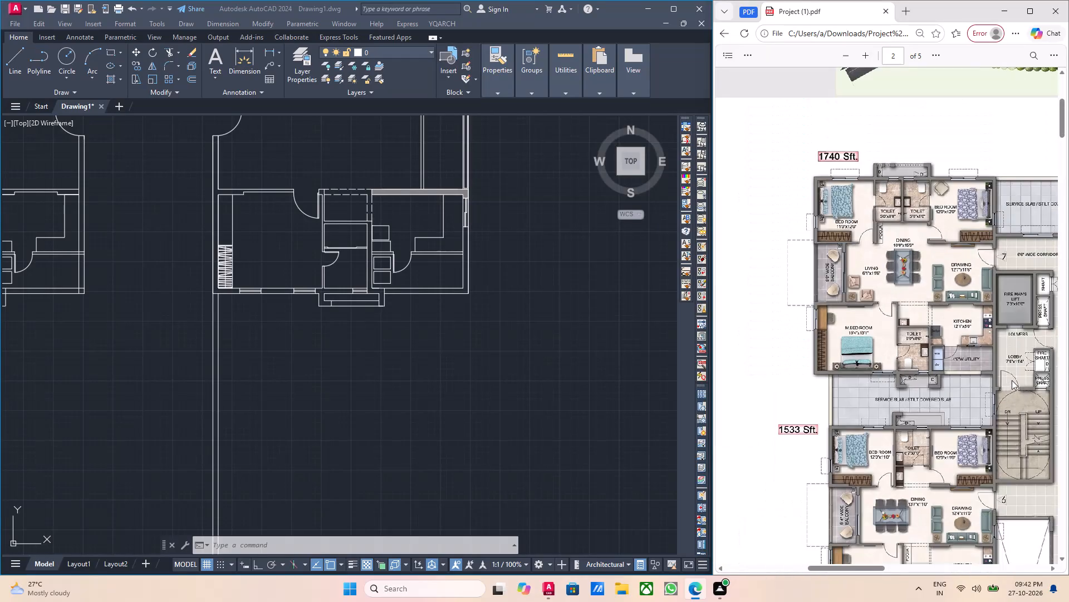
ctrl+scroll(1028, 337, up, 2)
ctrl+scroll(1024, 334, down, 3)
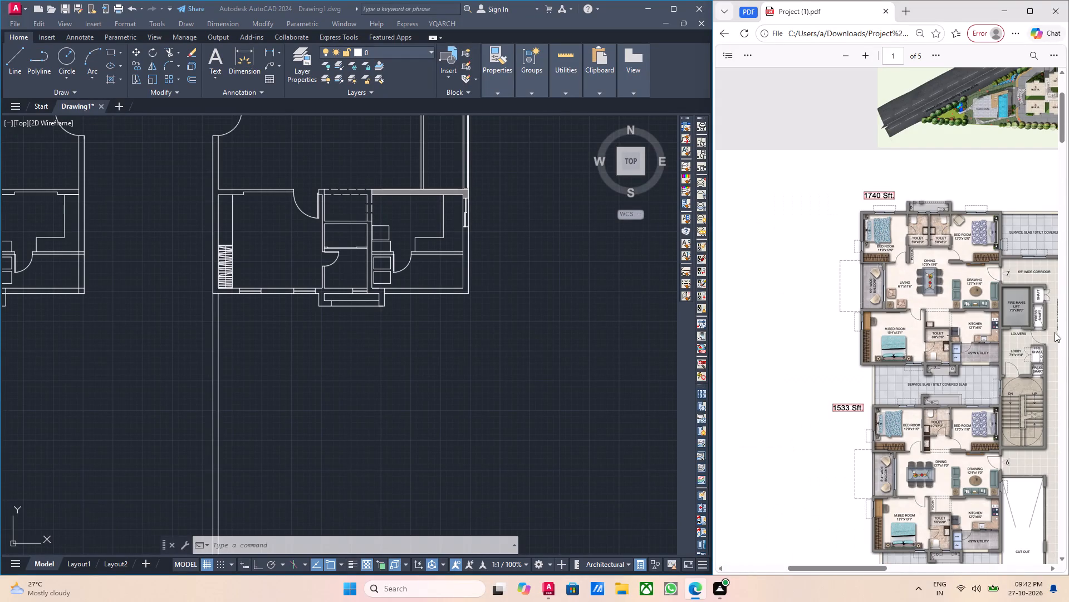
ctrl+scroll(1025, 334, up, 4)
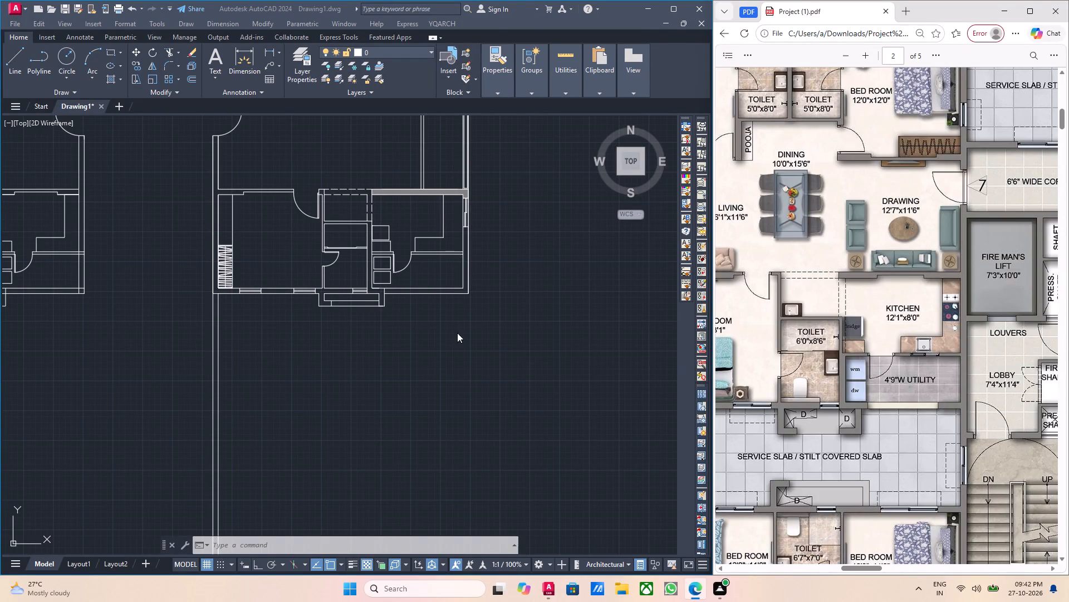
Offset the lower line of the windowed corridor wall 6'6" downward to mark the opposite side of the corridor between the flats.
middle_drag(411, 323, 429, 353)
scroll(369, 260, up, 2)
scroll(385, 272, down, 3)
middle_drag(340, 266, 410, 322)
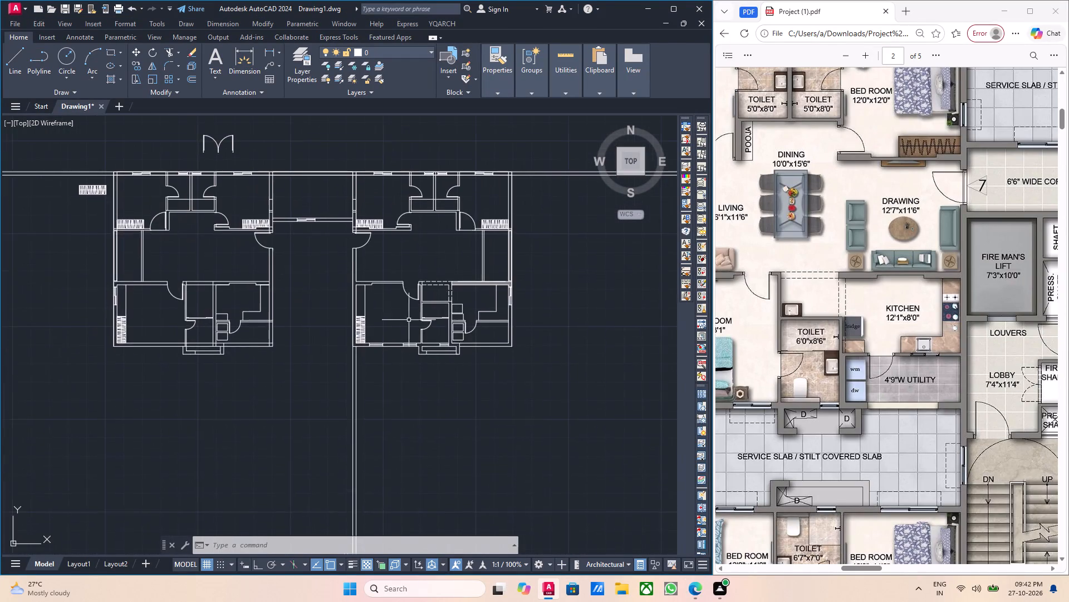
middle_drag(327, 281, 400, 314)
scroll(400, 314, up, 4)
middle_drag(395, 314, 408, 367)
middle_drag(445, 300, 448, 376)
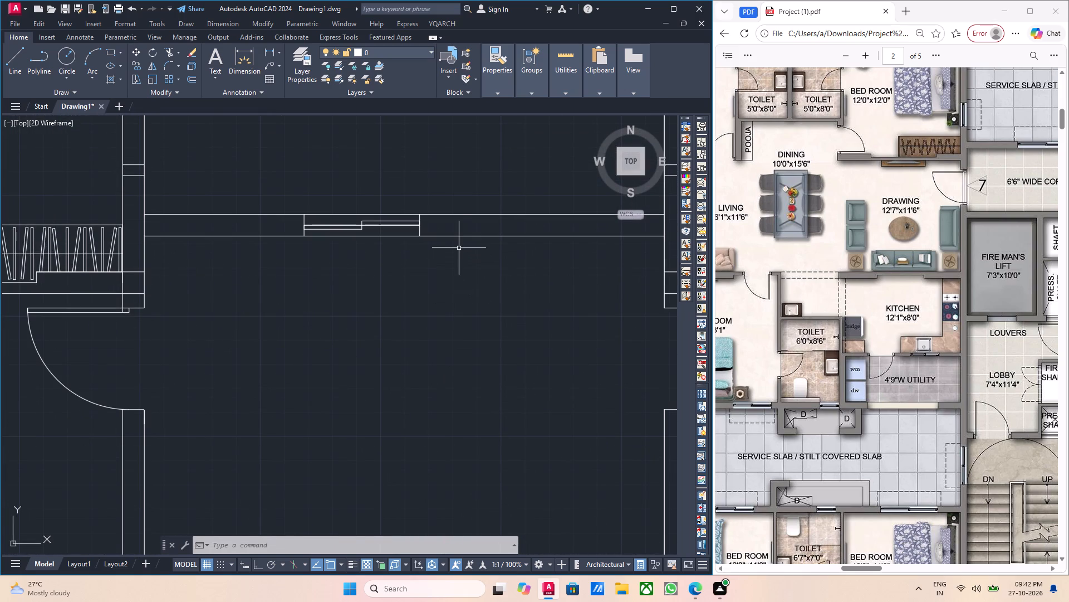
click(463, 249)
click(459, 236)
click(458, 235)
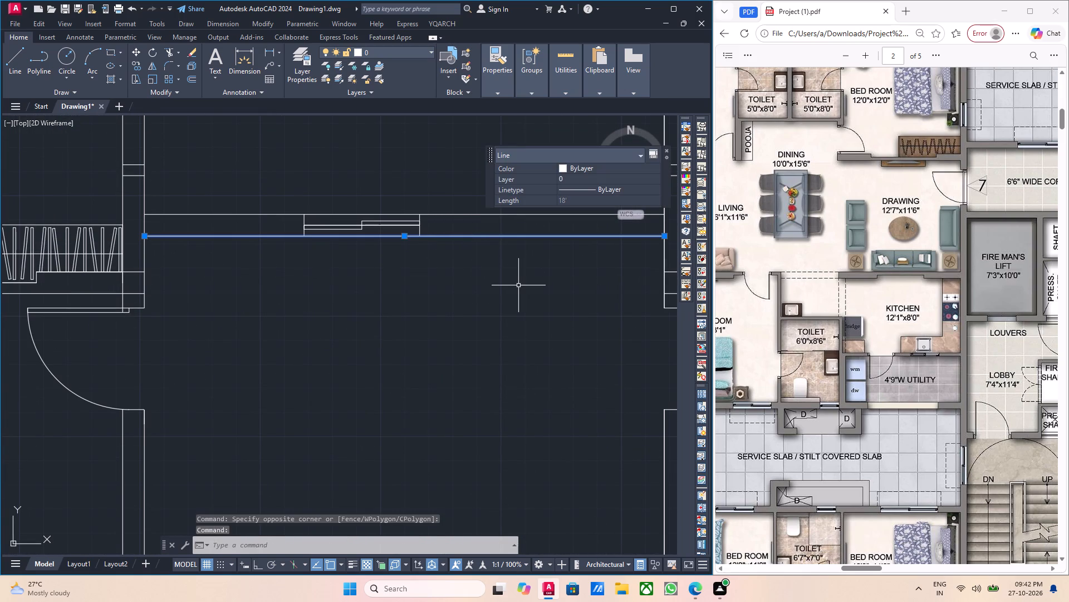
key(o)
key(Return)
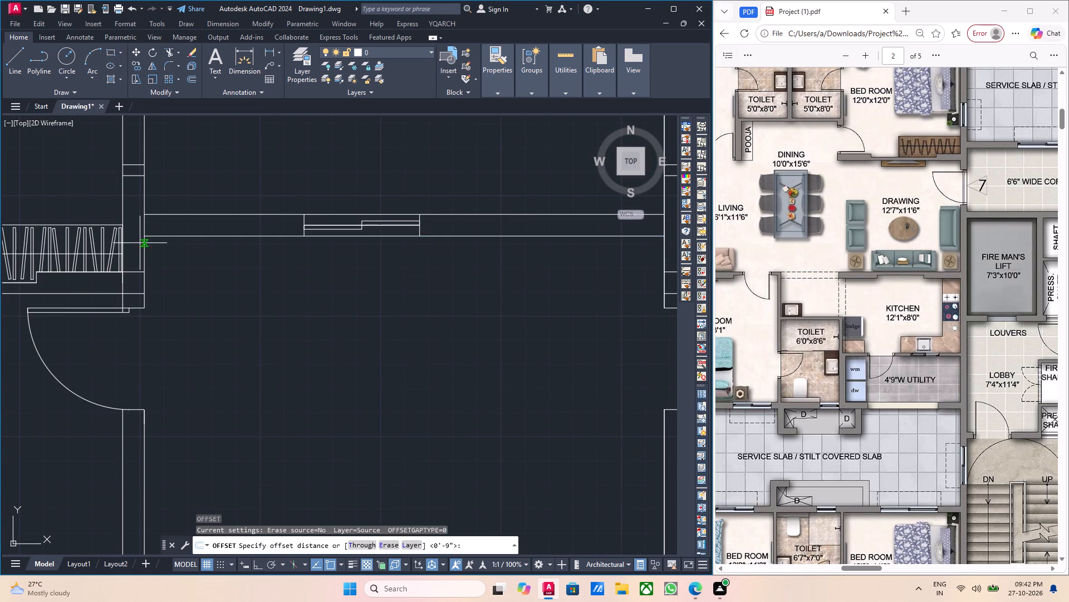
click(141, 239)
text(6'6)
key(Return)
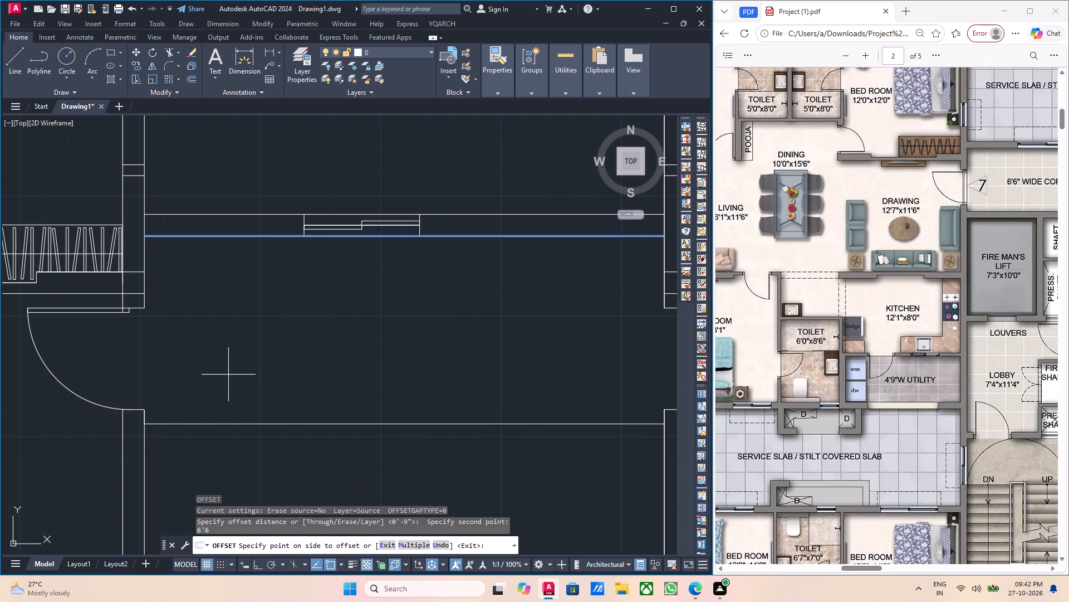
click(230, 373)
key(Escape)
Offset the new lower corridor line 9" downward to form the wall between the corridor and the lift.
middle_drag(273, 410, 209, 404)
middle_drag(279, 427, 268, 425)
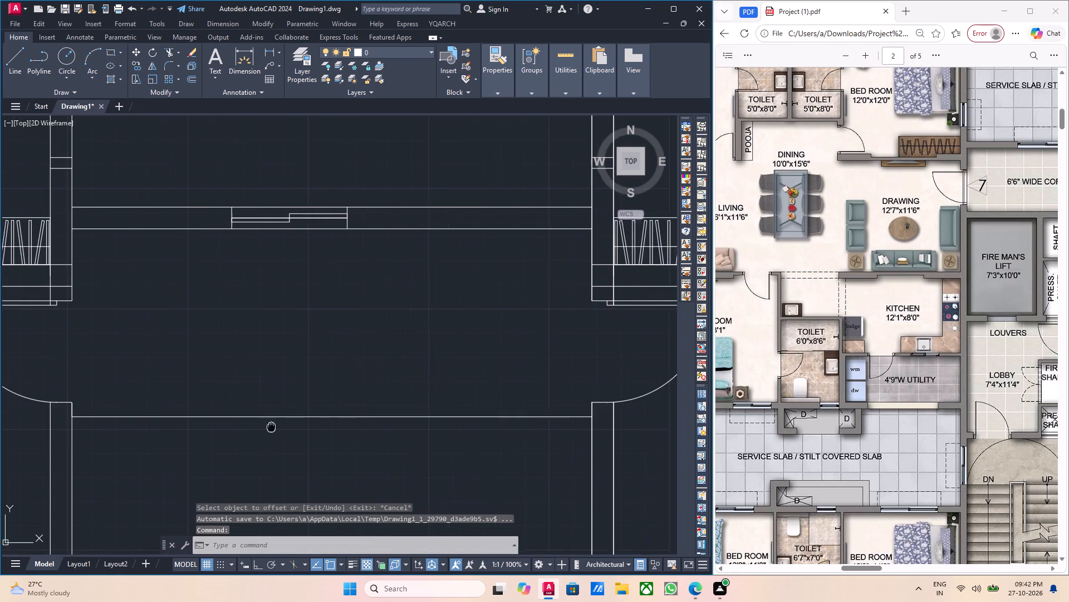
middle_drag(268, 425, 219, 396)
drag(255, 415, 241, 398)
click(214, 378)
middle_drag(310, 454, 299, 454)
key(o)
key(Return)
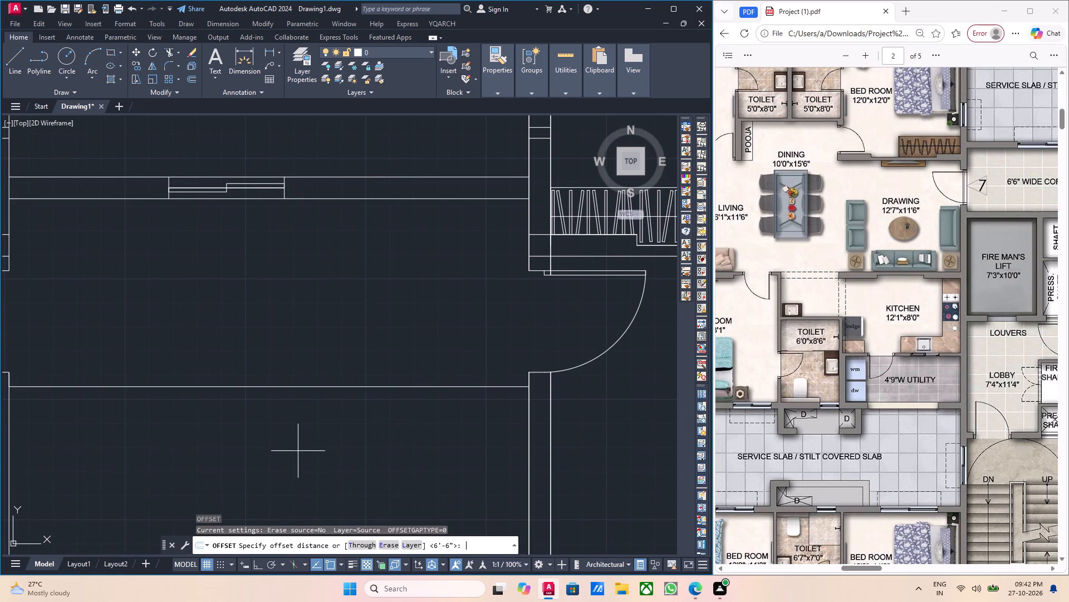
scroll(150, 404, down, 1)
middle_drag(137, 414, 232, 390)
scroll(153, 365, up, 2)
click(162, 379)
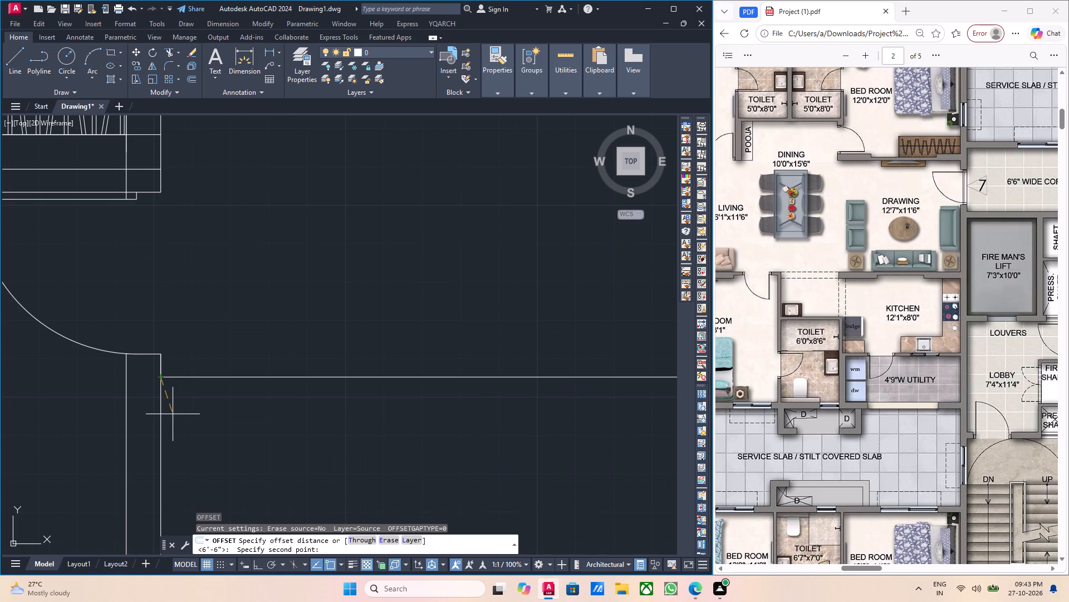
key(9)
key(Return)
click(198, 431)
scroll(199, 431, down, 1)
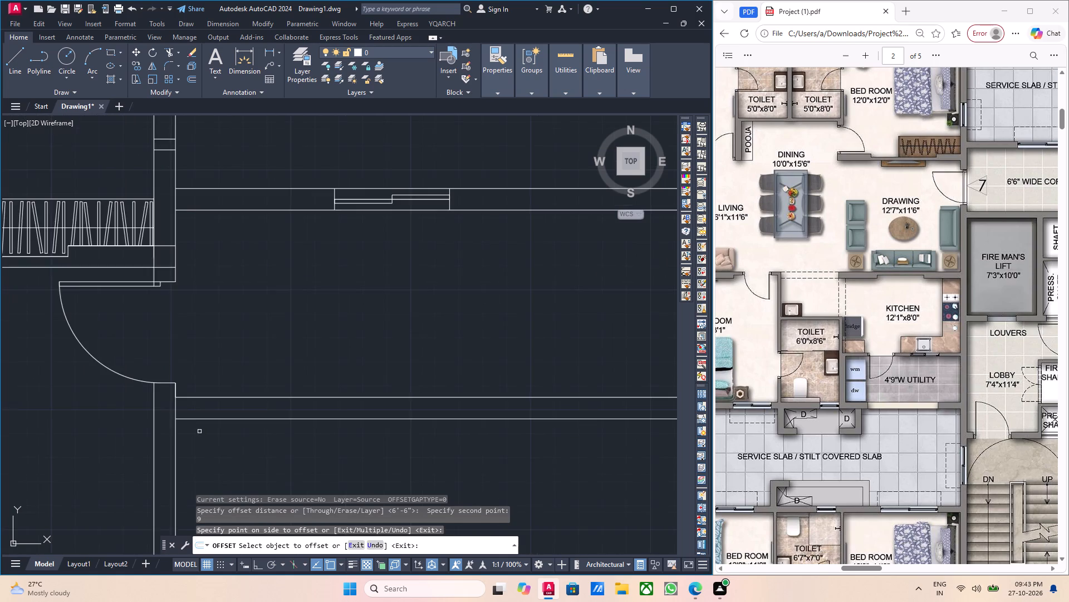
key(Escape)
Offset the first flat's outer wall line below its entrance door 7'3" towards the second flat to set the lift width.
scroll(239, 464, down, 1)
middle_drag(258, 443, 238, 404)
middle_click(243, 440)
middle_drag(200, 432, 215, 393)
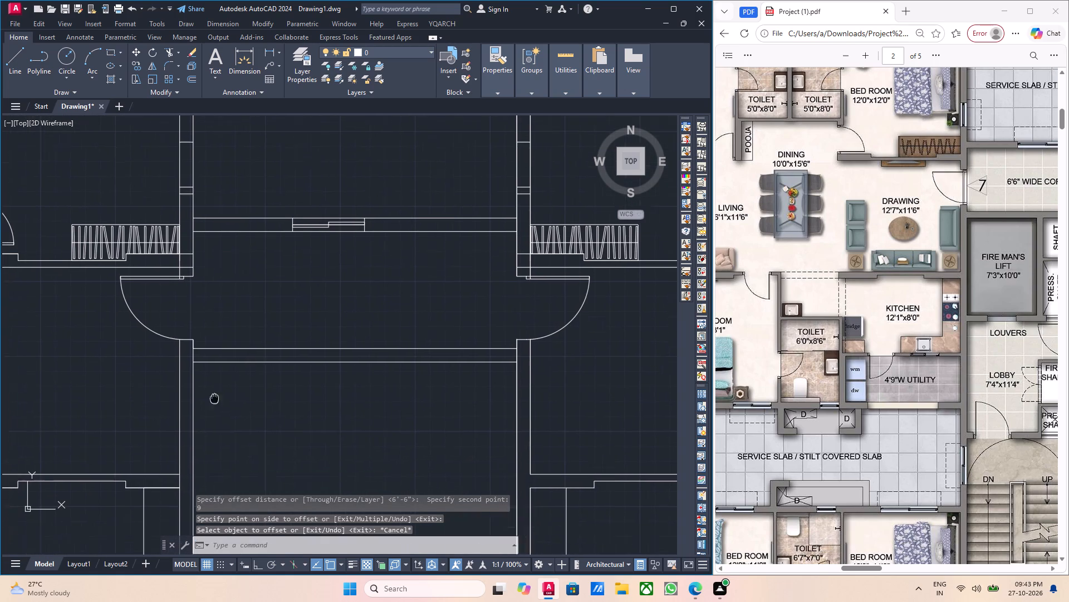
middle_drag(215, 393, 220, 366)
click(198, 375)
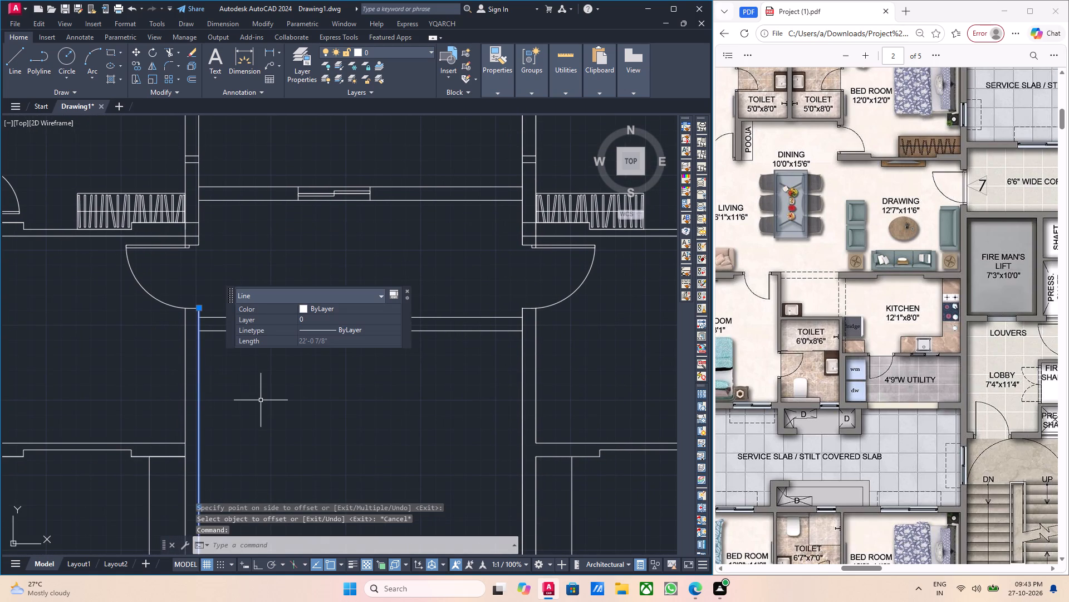
key(o)
key(Return)
click(201, 310)
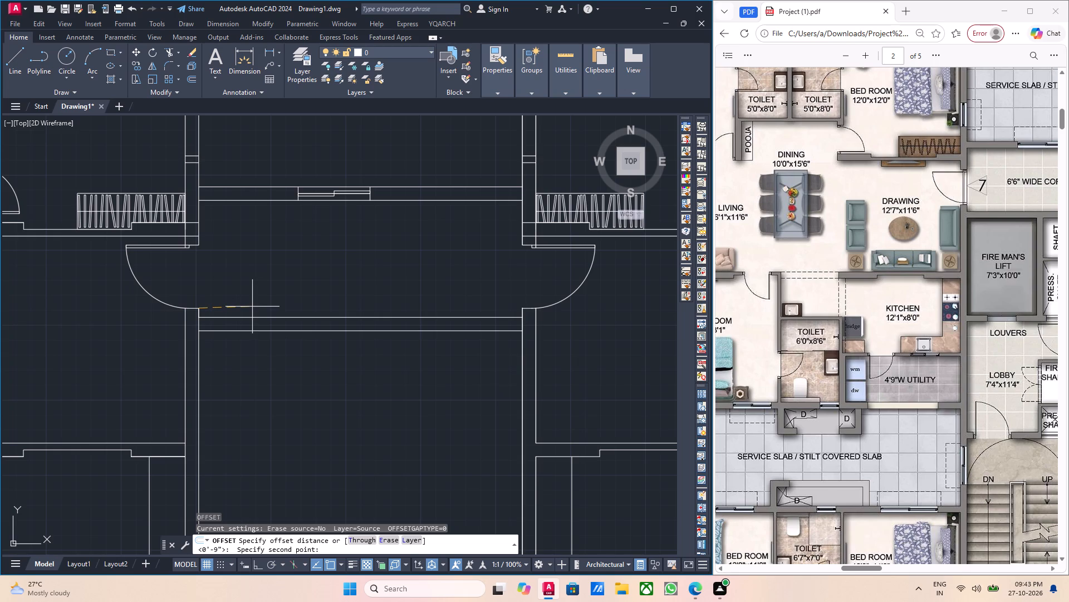
key(7)
key(apostrophe)
key(3)
key(Return)
click(286, 378)
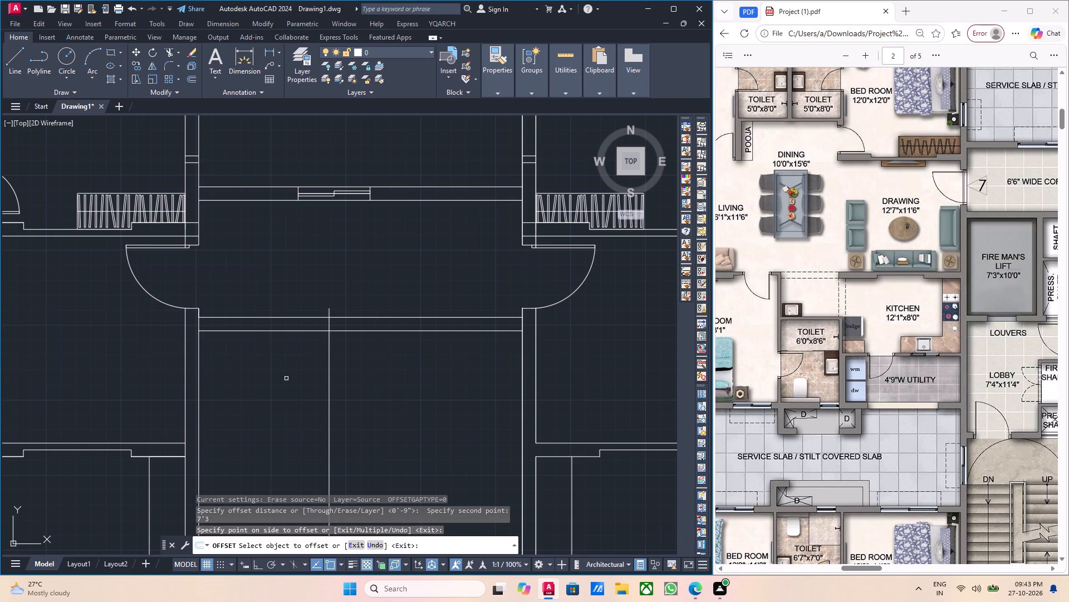
middle_drag(283, 380, 253, 344)
key(Escape)
Offset the vertical lift line 9" towards the second flat to form the lift's side wall.
middle_click(354, 364)
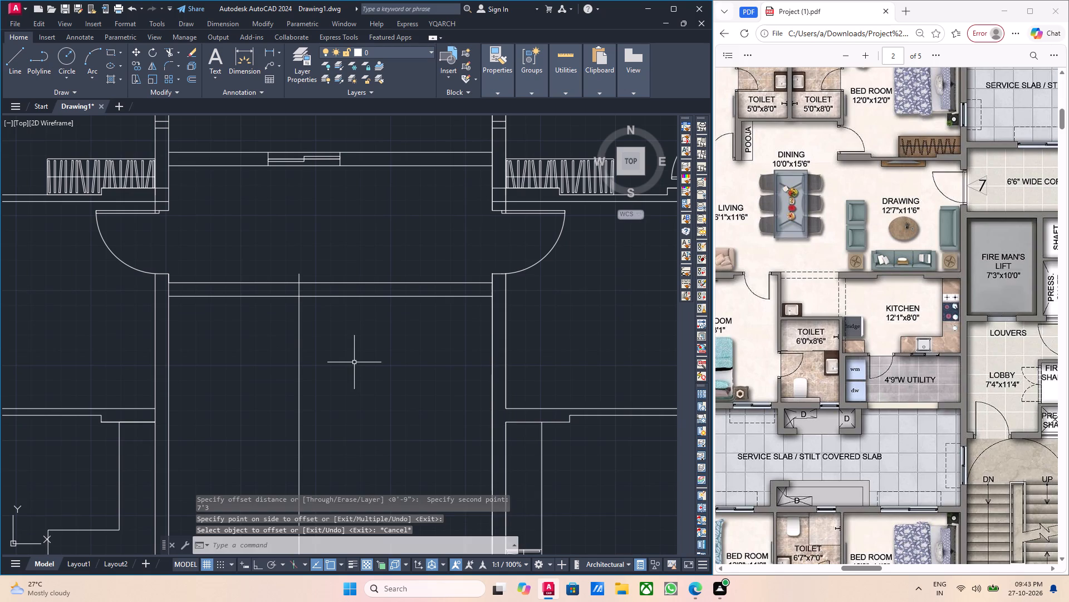
key(o)
key(Return)
click(297, 277)
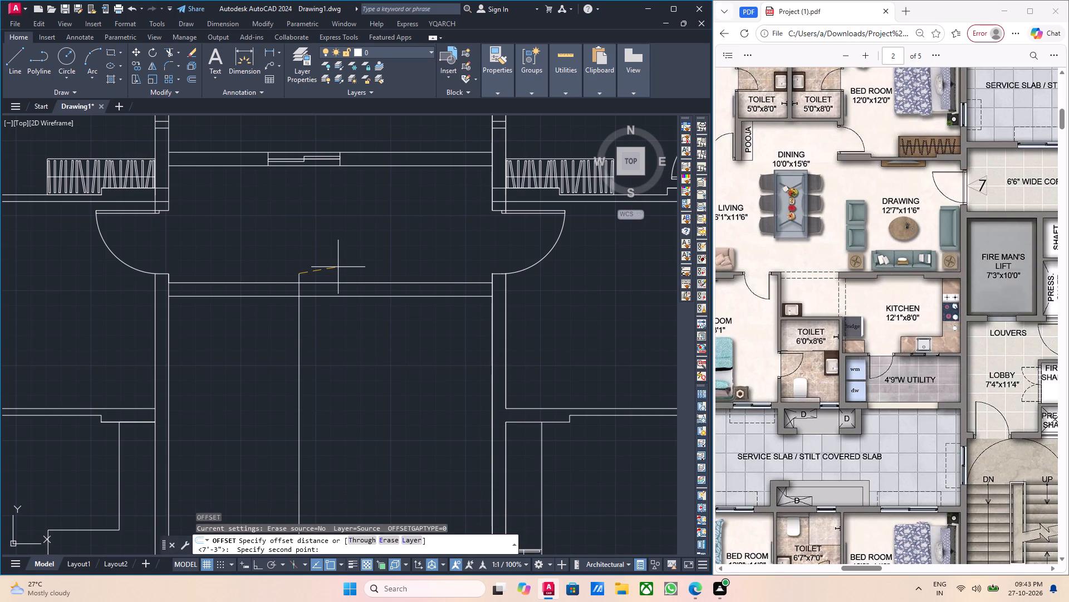
key(9)
key(Return)
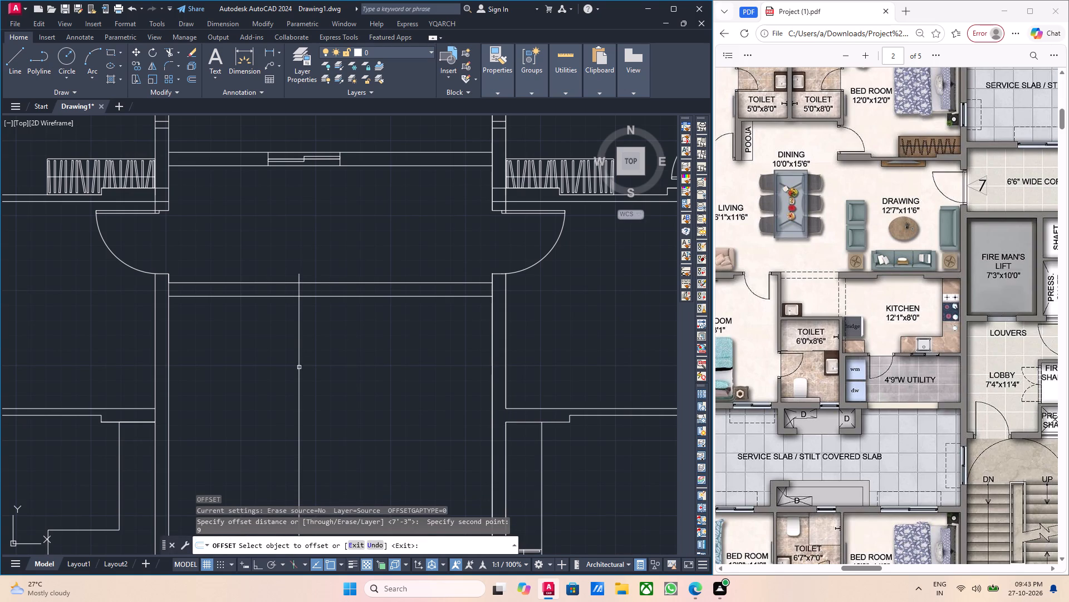
click(297, 365)
click(359, 359)
scroll(361, 363, down, 1)
key(Escape)
middle_drag(333, 390, 303, 386)
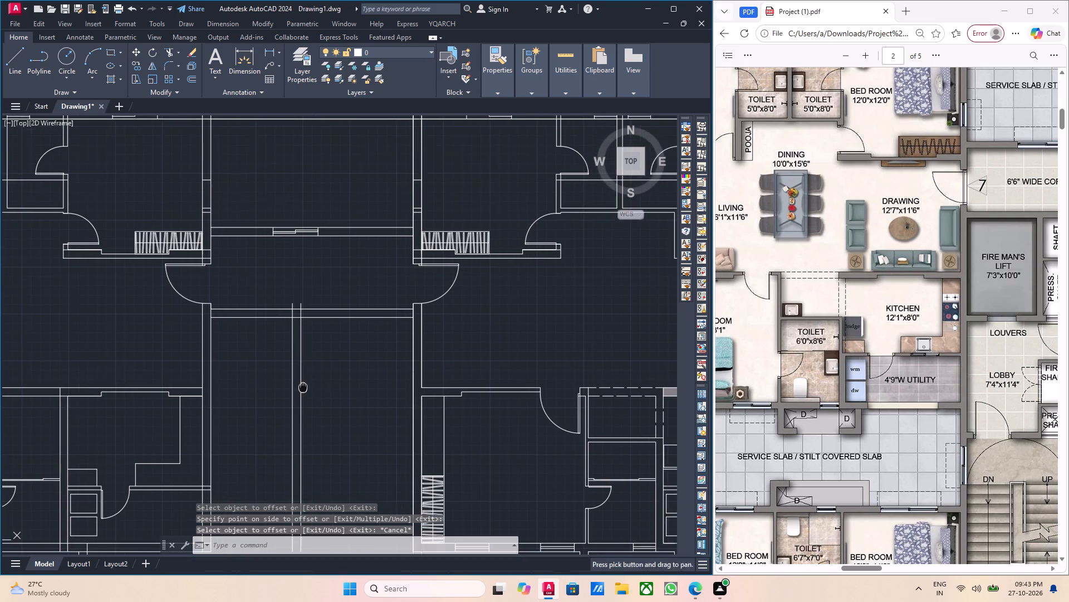
Offset the lower line of the wall between corridor and lift 10' downward to set the lift's depth.
middle_drag(327, 407, 256, 399)
middle_drag(281, 401, 257, 400)
middle_drag(258, 399, 244, 401)
scroll(224, 412, down, 1)
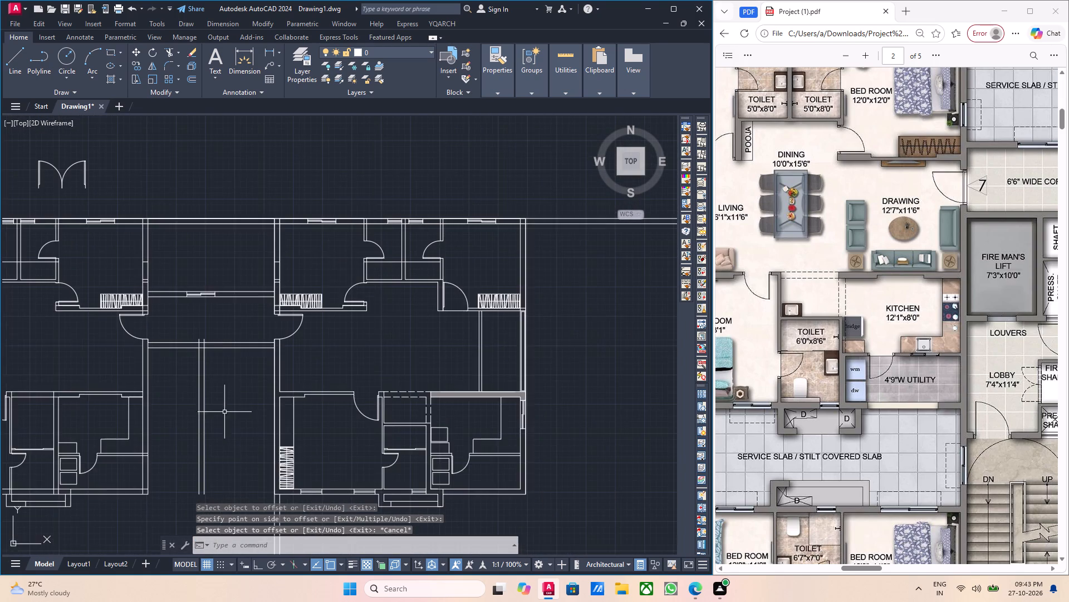
middle_drag(188, 386, 255, 376)
scroll(230, 314, up, 2)
scroll(265, 380, up, 2)
drag(264, 381, 254, 373)
click(245, 367)
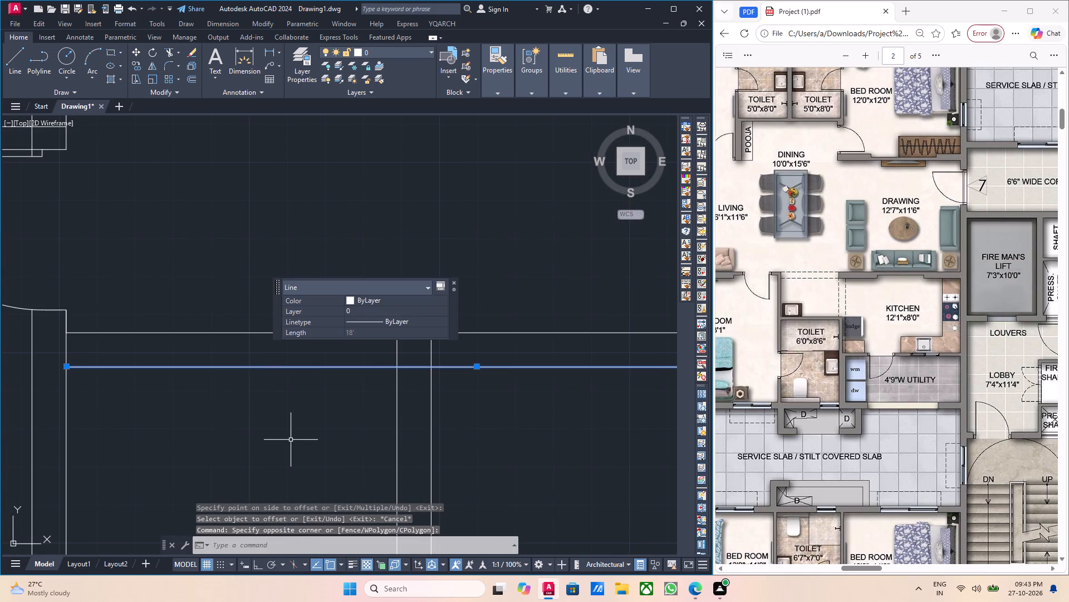
key(o)
key(Return)
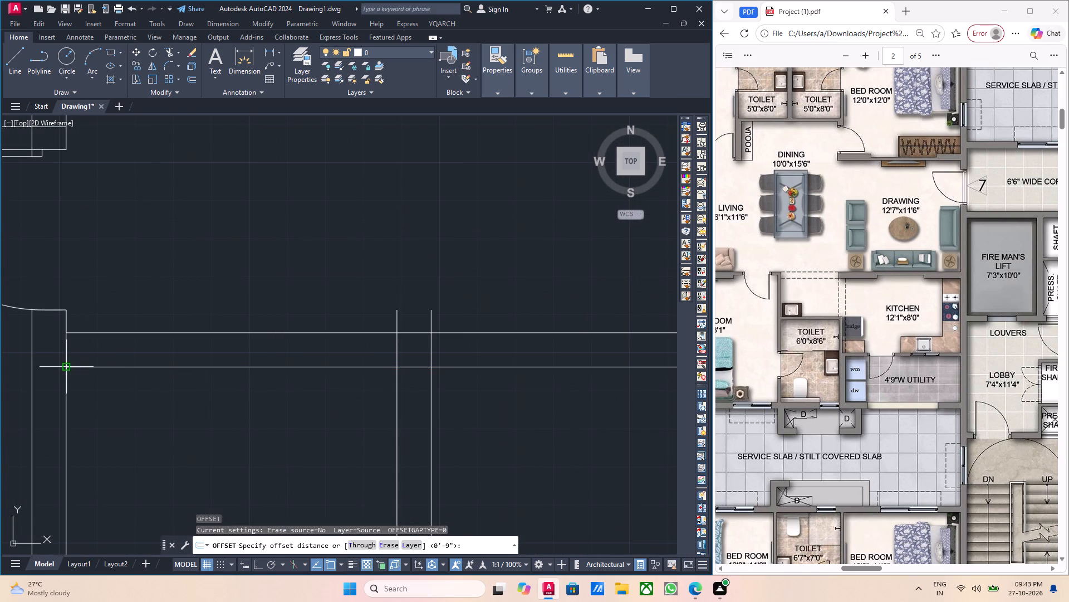
click(67, 367)
text(10')
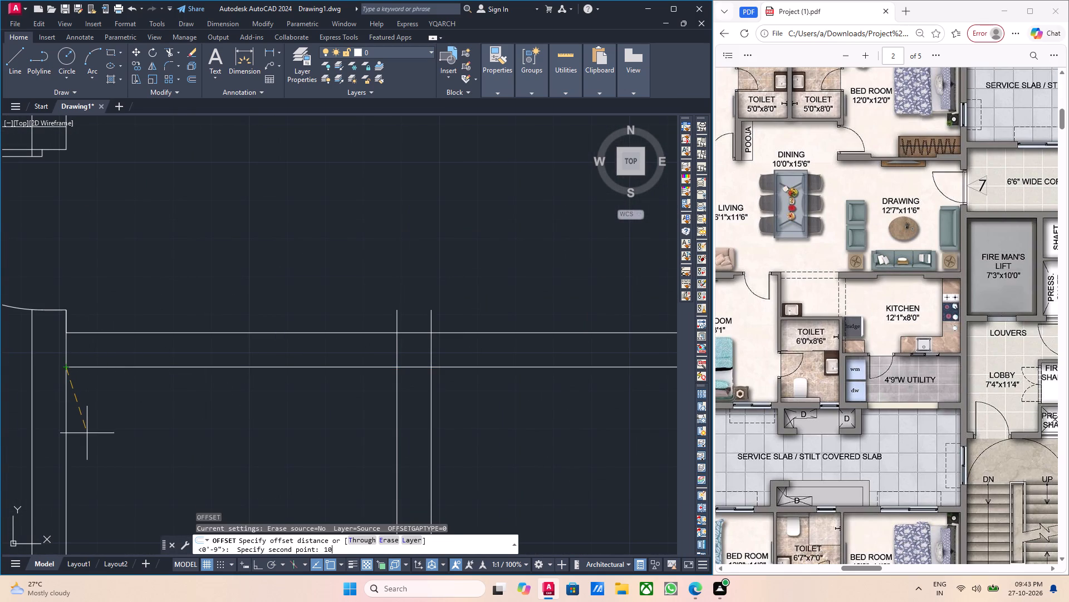
key(Return)
scroll(95, 372, down, 3)
middle_drag(130, 404, 119, 329)
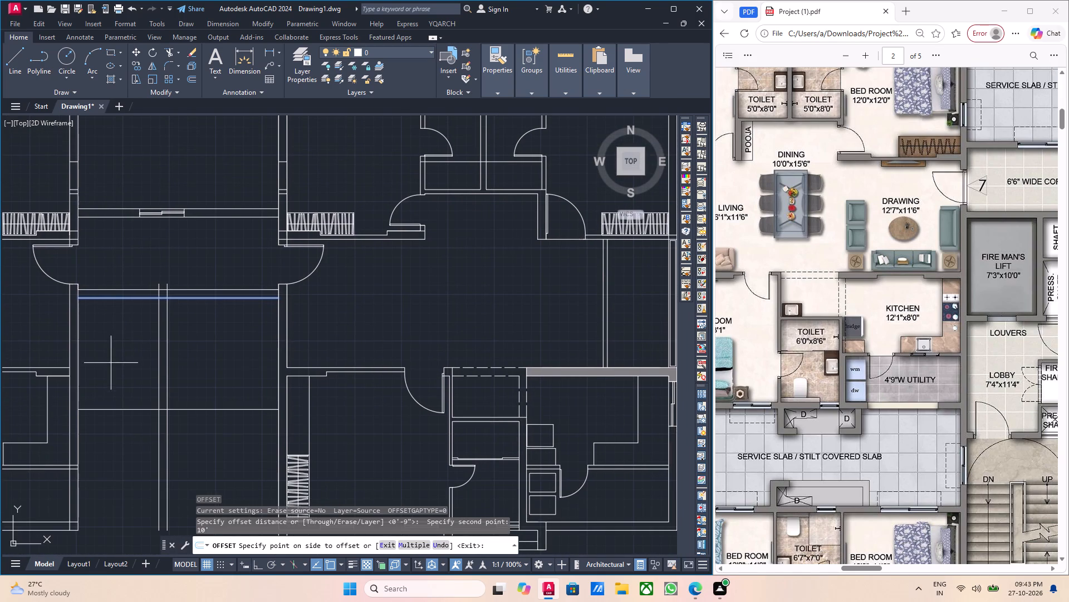
click(110, 365)
key(Escape)
Offset the lift's new bottom line 9" downward to form the wall between the lift and the lobby.
middle_drag(131, 425, 139, 378)
scroll(136, 398, up, 2)
drag(139, 332, 139, 331)
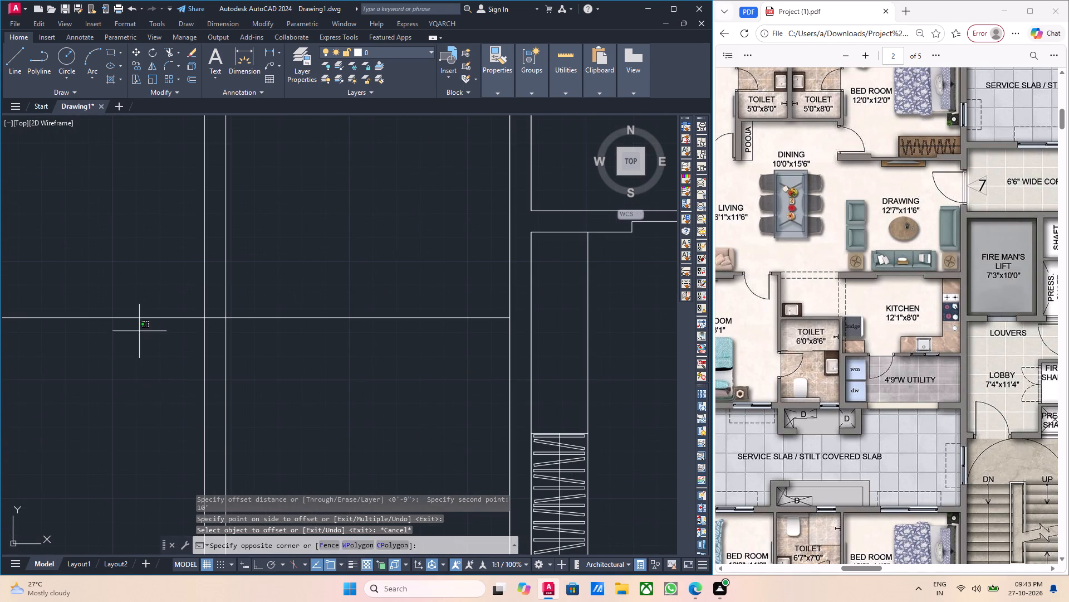
drag(139, 331, 134, 323)
click(109, 313)
key(o)
key(Return)
scroll(189, 345, down, 1)
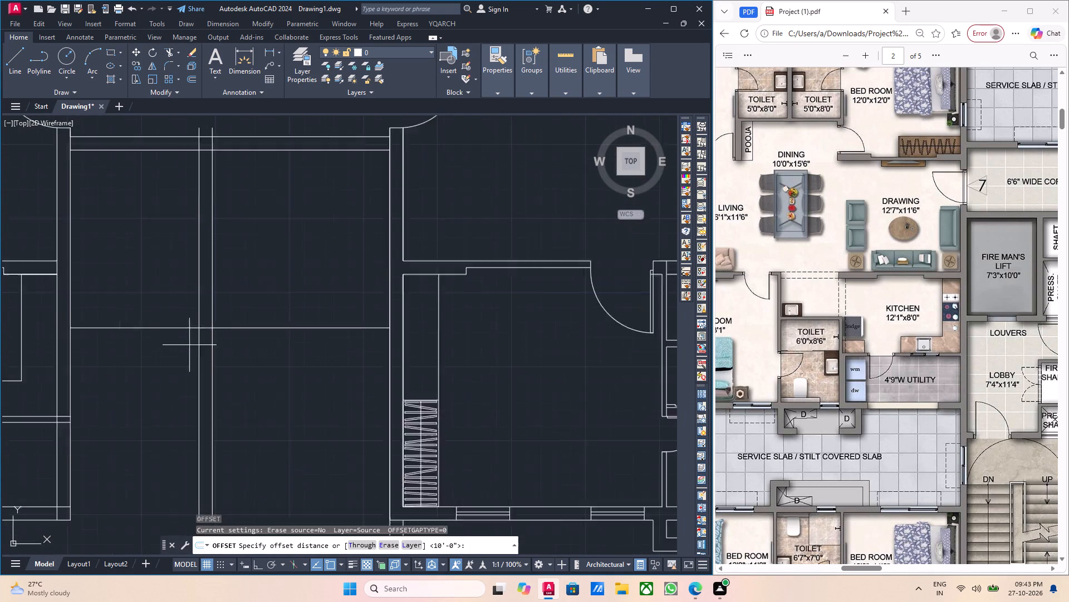
scroll(197, 345, down, 1)
middle_drag(126, 375, 198, 374)
scroll(203, 343, up, 3)
click(147, 303)
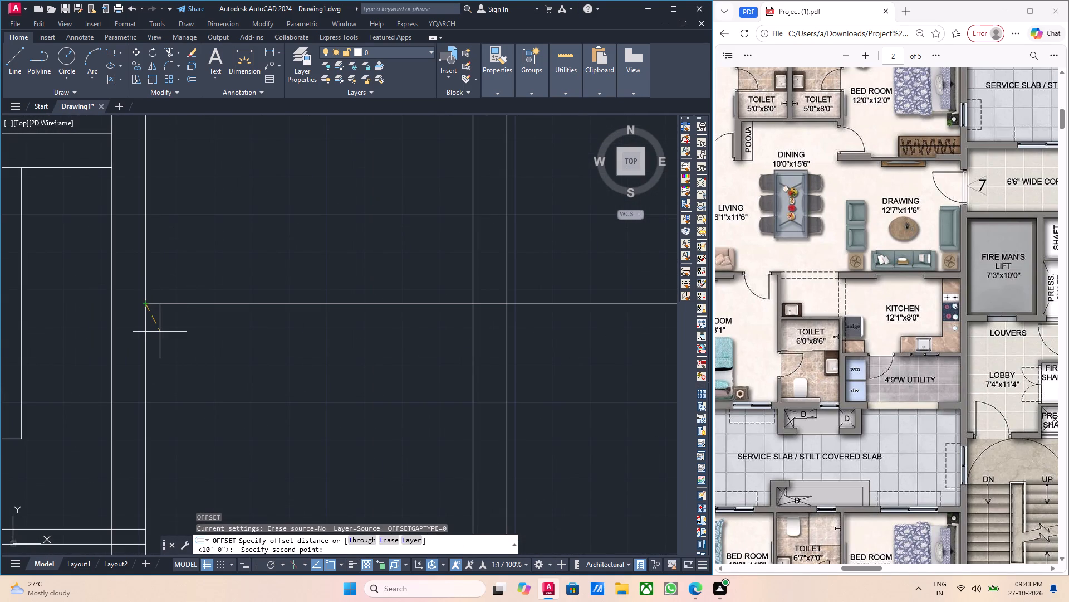
key(9)
key(Return)
click(170, 361)
scroll(170, 361, down, 1)
key(Escape)
scroll(221, 375, down, 1)
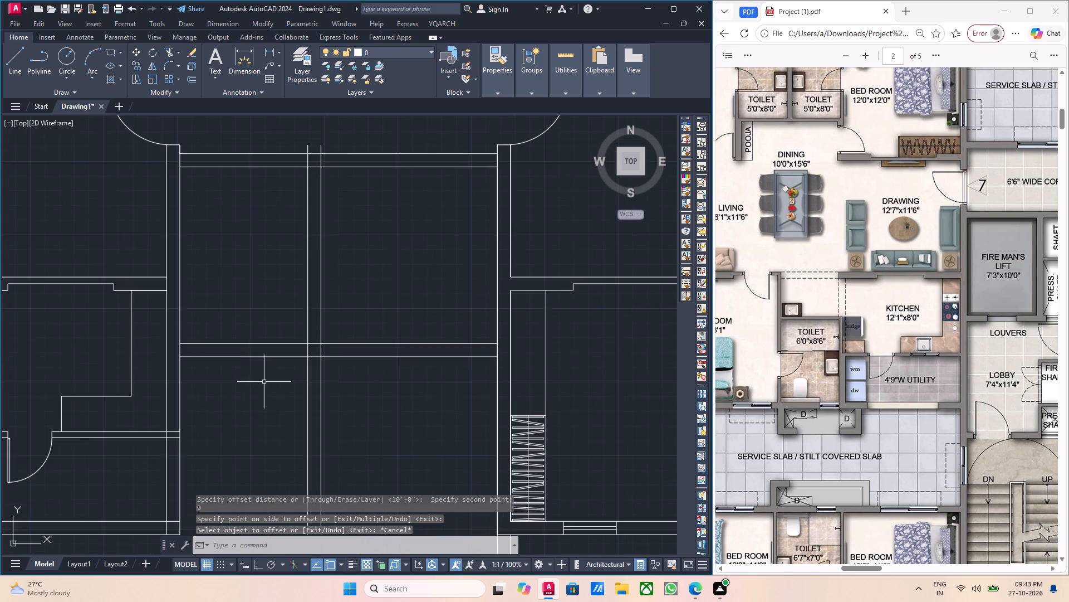
Offset the lower line of the wall below the lift 11'4" downward to set the lobby's length.
middle_drag(270, 382, 216, 392)
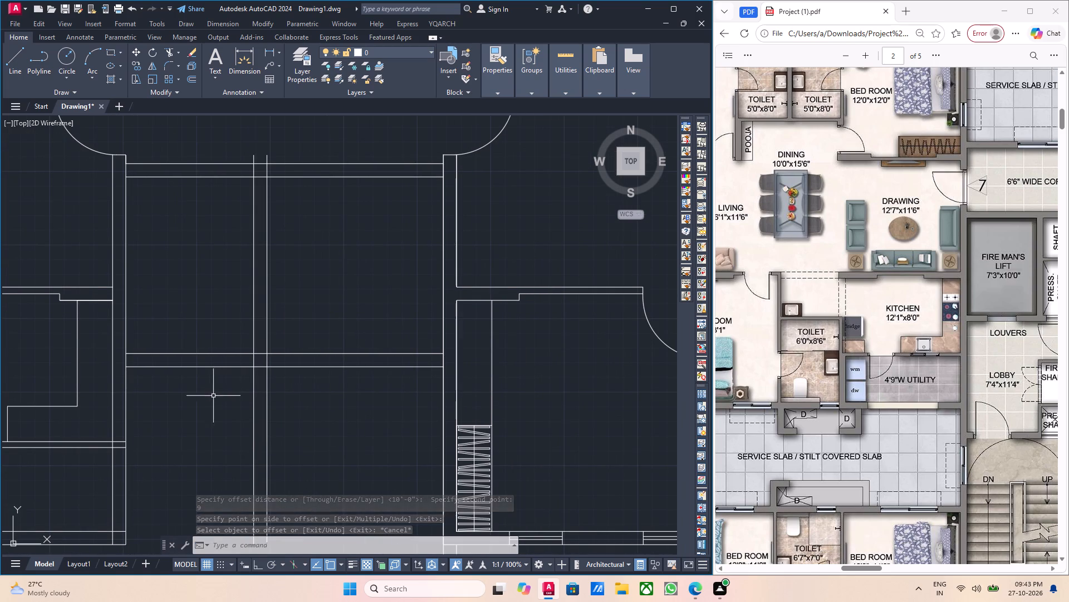
middle_drag(213, 400, 206, 374)
middle_drag(197, 368, 258, 366)
key(Escape)
scroll(225, 348, up, 1)
drag(225, 347, 224, 341)
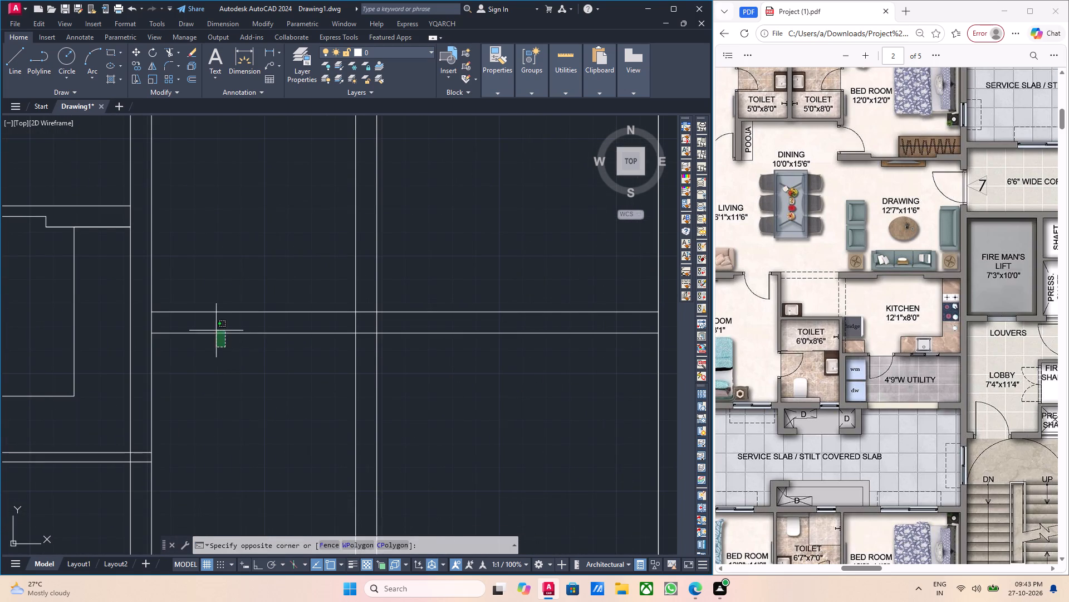
click(216, 331)
middle_drag(234, 430, 221, 416)
key(o)
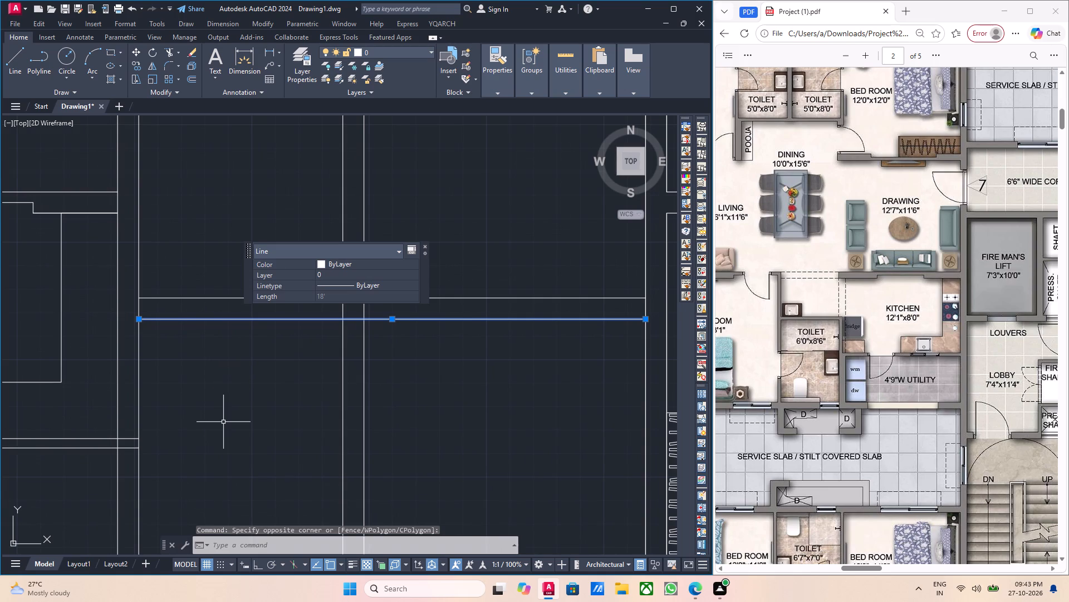
key(Return)
click(138, 320)
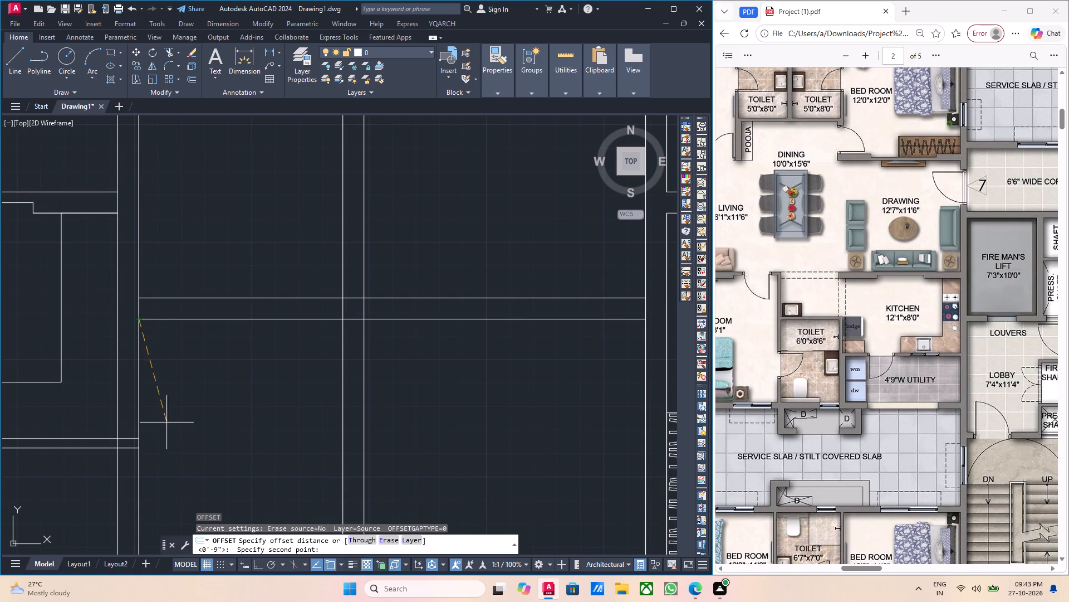
text(11'4)
key(Return)
scroll(154, 408, down, 2)
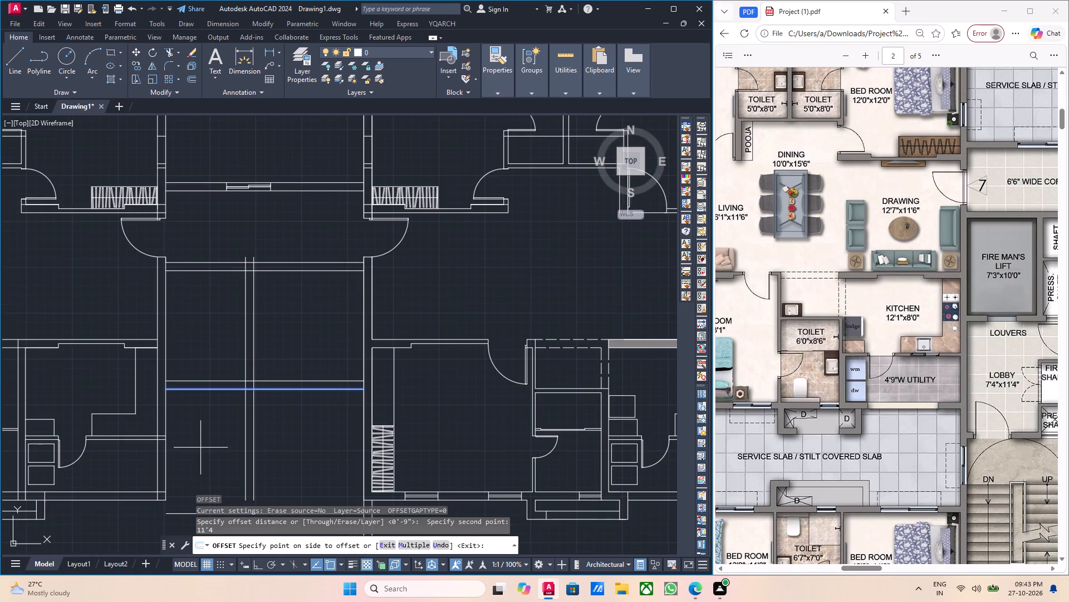
middle_drag(208, 436, 189, 366)
click(186, 384)
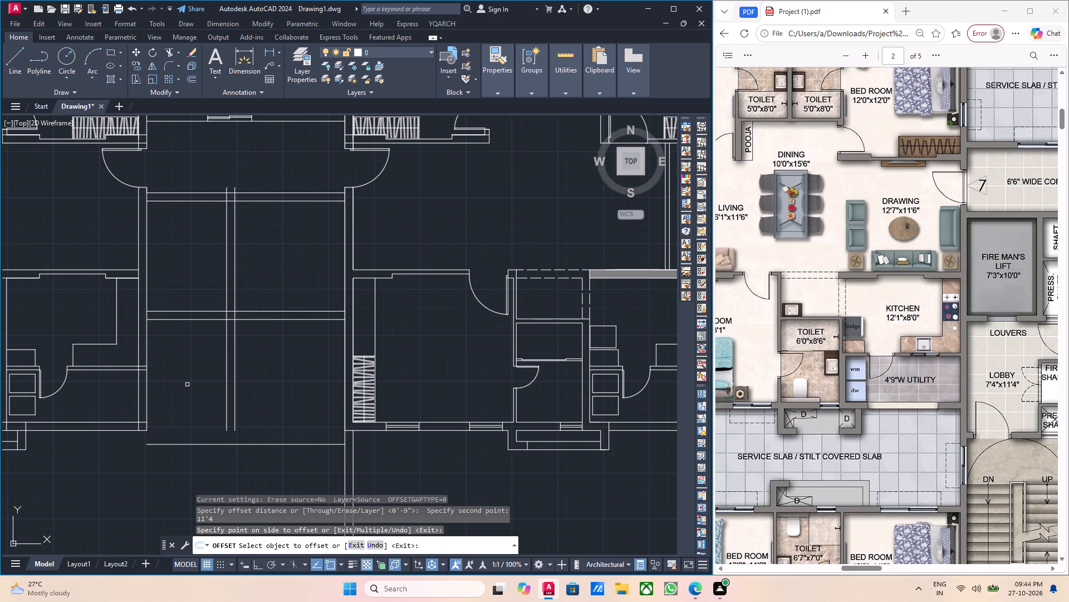
click(182, 425)
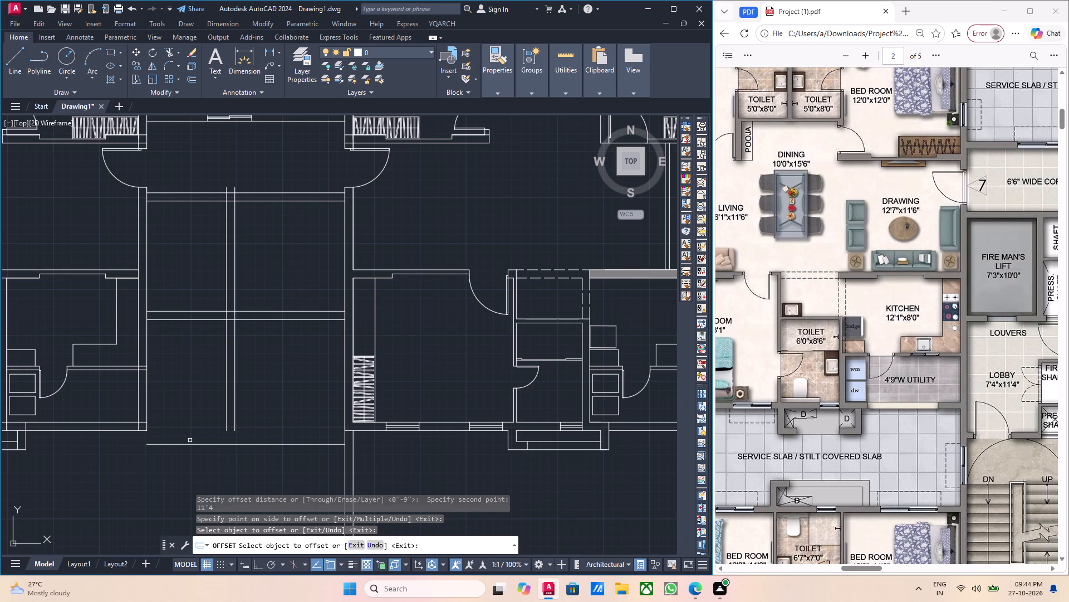
key(Escape)
Offset the lobby's bottom line 9" downward to form the lobby's lower wall.
scroll(191, 452, up, 2)
drag(193, 457, 184, 438)
click(158, 416)
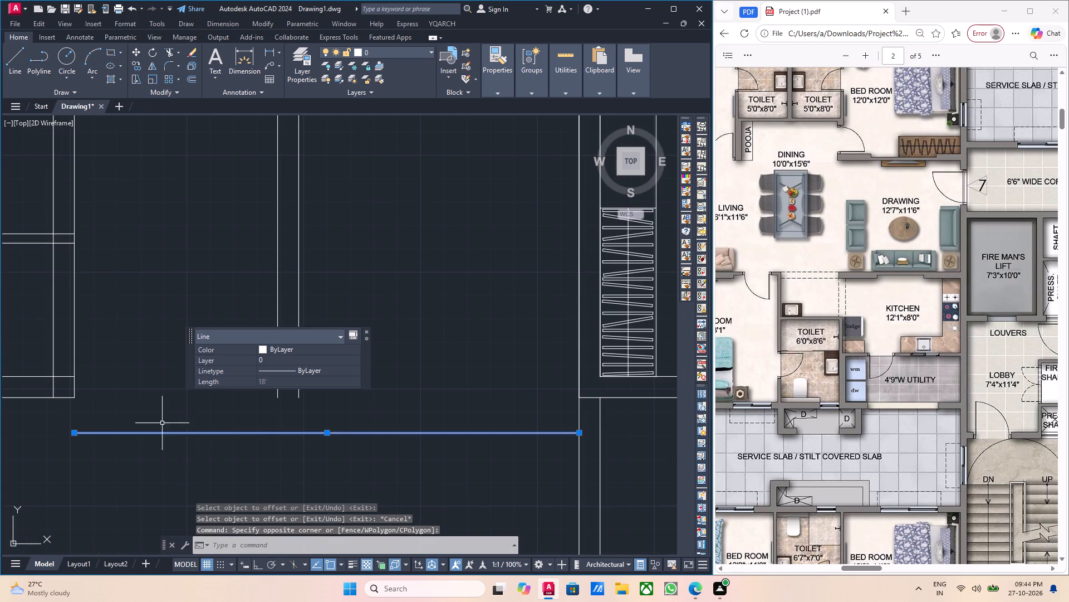
scroll(162, 423, down, 2)
middle_drag(158, 412, 176, 435)
key(o)
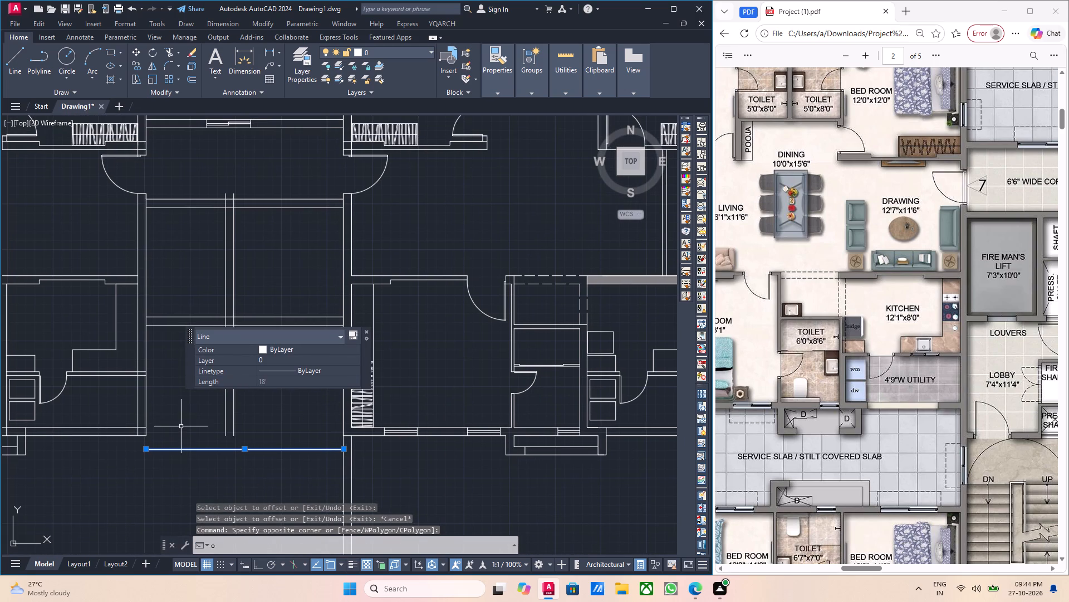
key(Return)
middle_drag(175, 429, 155, 391)
scroll(105, 415, up, 1)
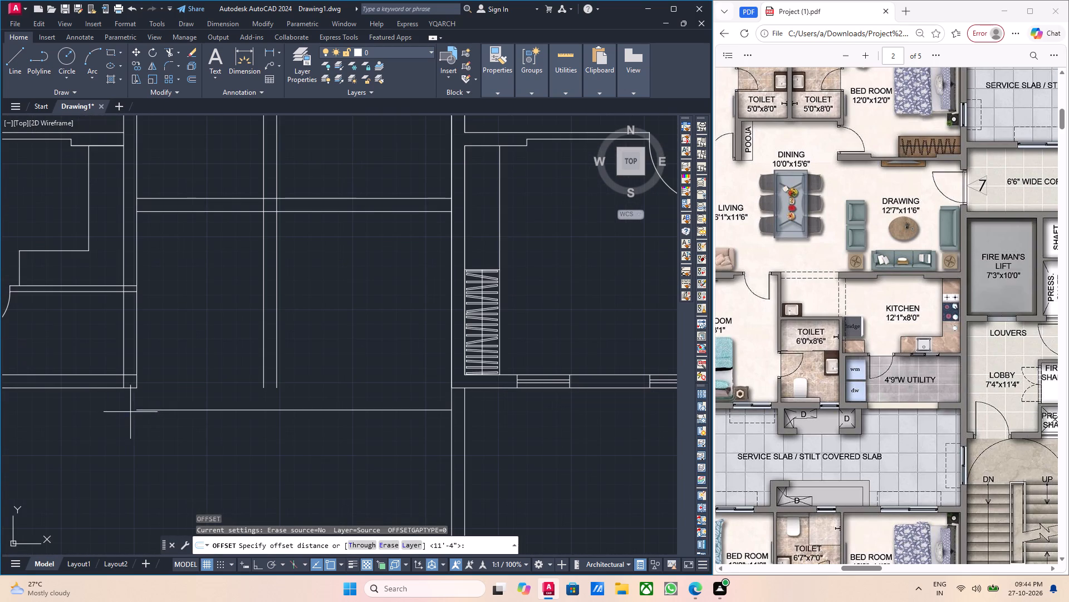
click(135, 410)
key(9)
key(Return)
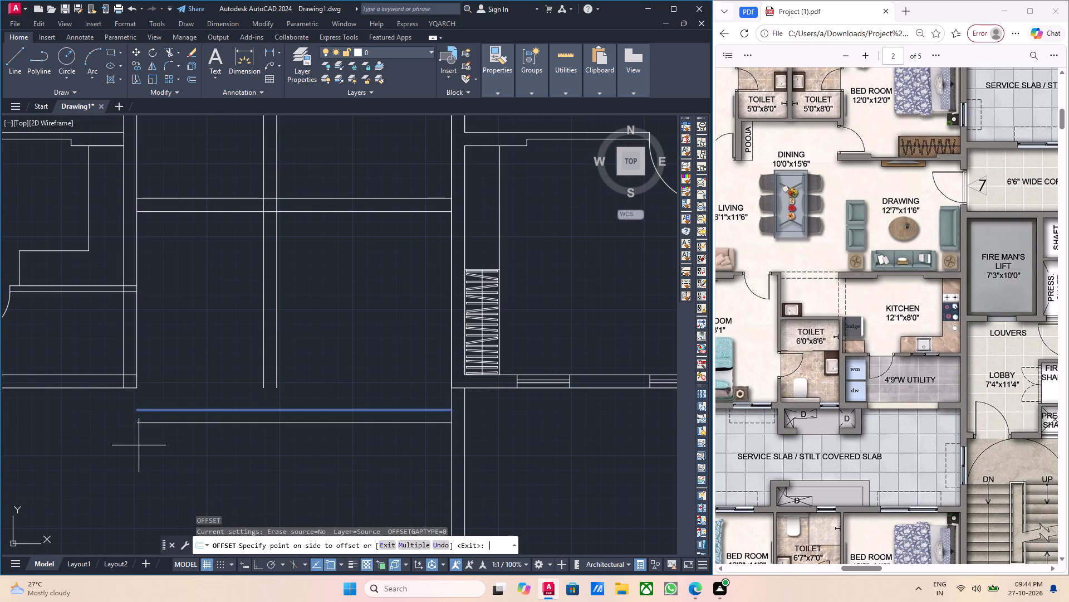
click(154, 455)
scroll(185, 414, down, 2)
middle_drag(199, 422, 203, 433)
key(Escape)
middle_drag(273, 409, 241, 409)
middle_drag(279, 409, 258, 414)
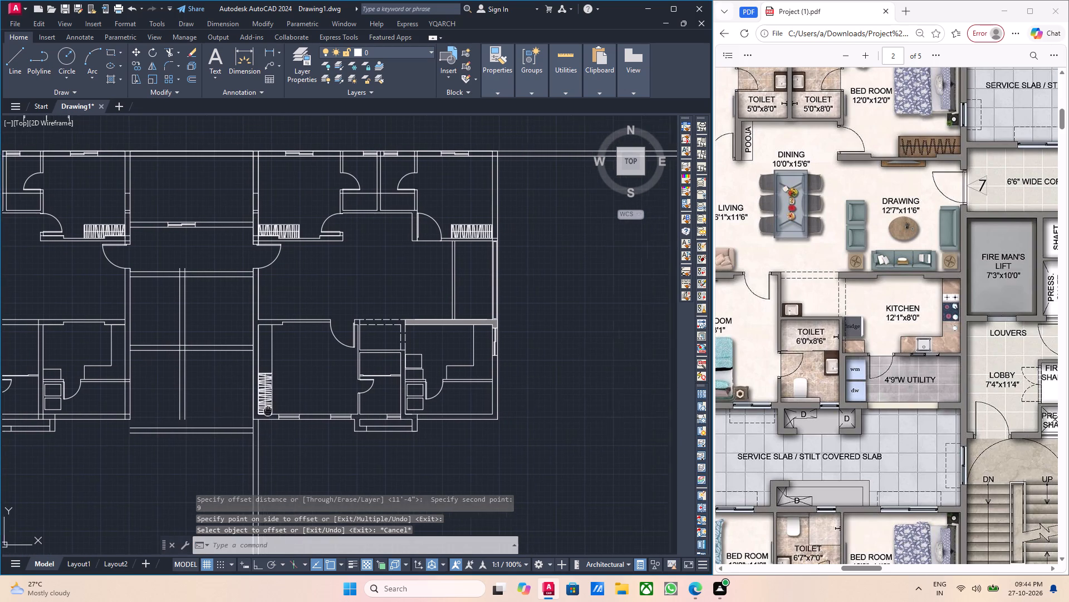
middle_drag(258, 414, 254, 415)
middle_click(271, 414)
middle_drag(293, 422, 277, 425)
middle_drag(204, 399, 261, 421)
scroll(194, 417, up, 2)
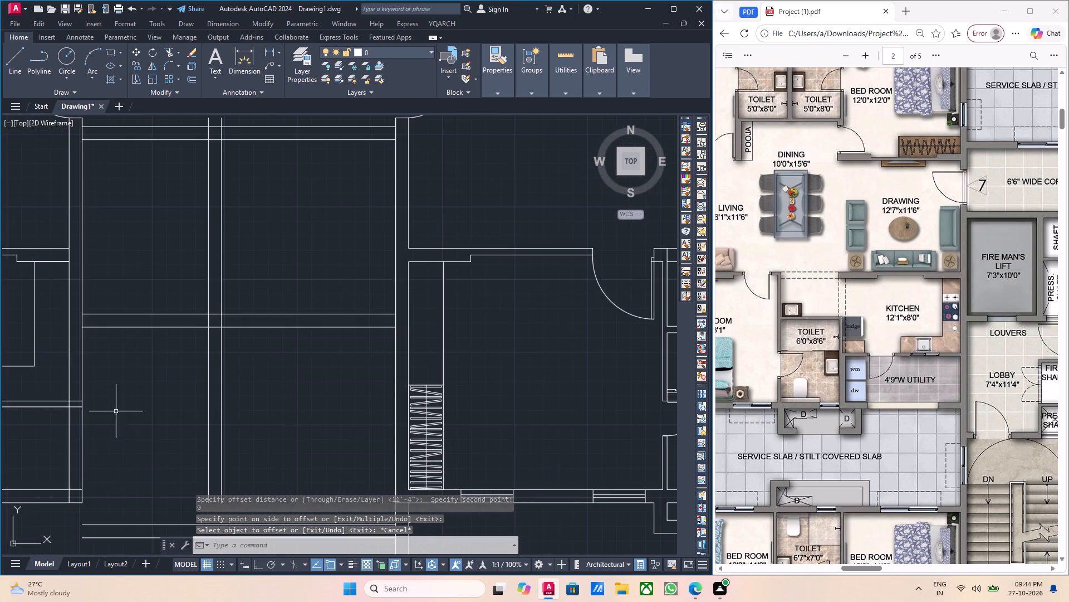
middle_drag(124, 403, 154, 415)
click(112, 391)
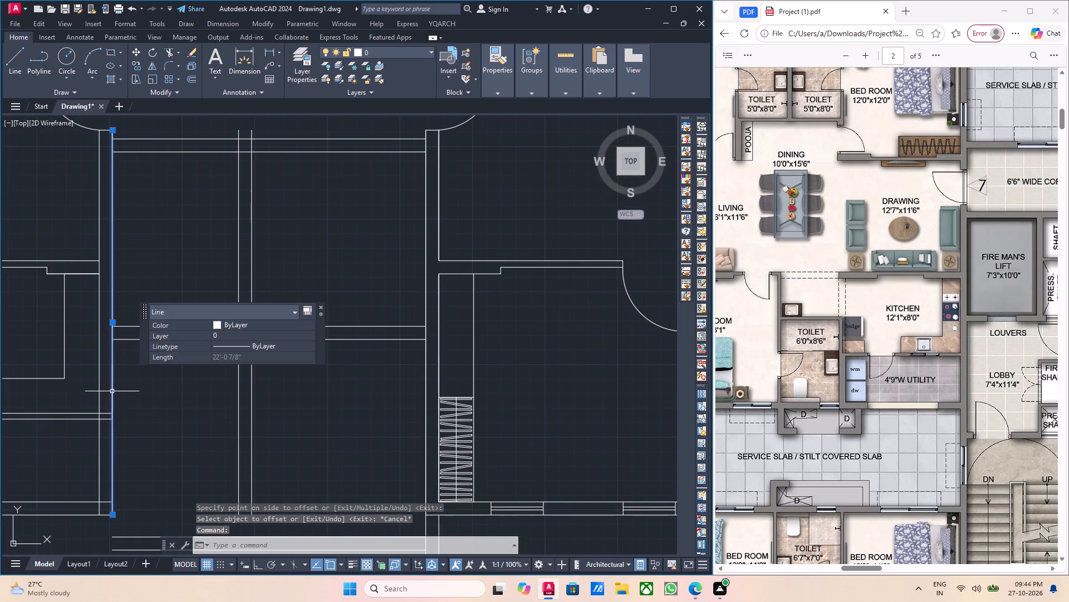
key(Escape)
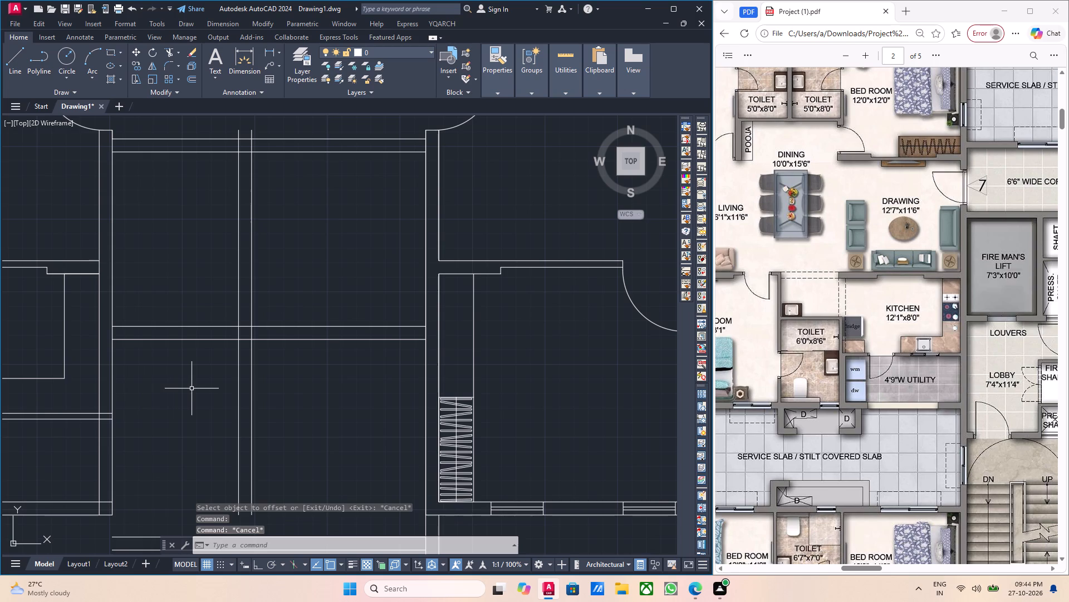
Trim the lift's two vertical side-wall lines where they run past the lift into the lobby area.
middle_click(192, 389)
middle_drag(271, 404, 238, 353)
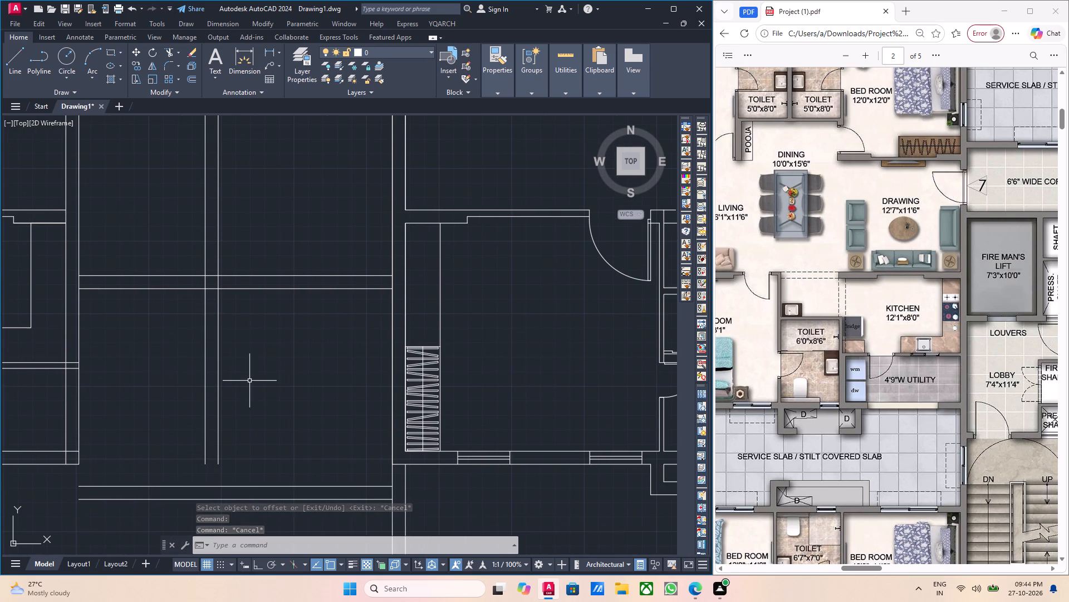
text(tr)
key(Return)
scroll(249, 382, up, 3)
click(200, 414)
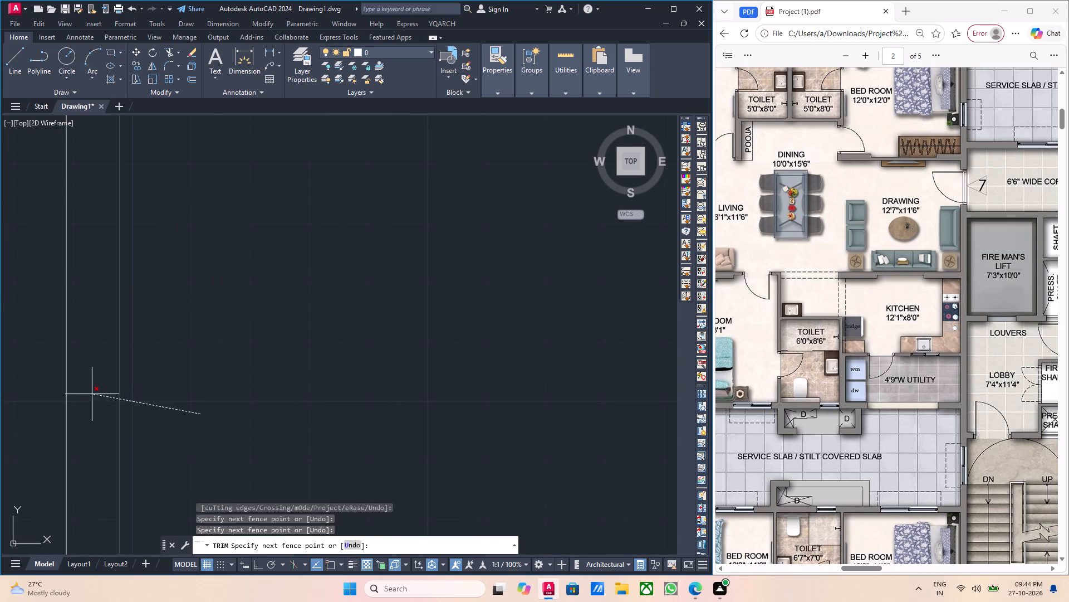
click(68, 390)
click(67, 389)
scroll(68, 389, down, 3)
scroll(132, 380, down, 2)
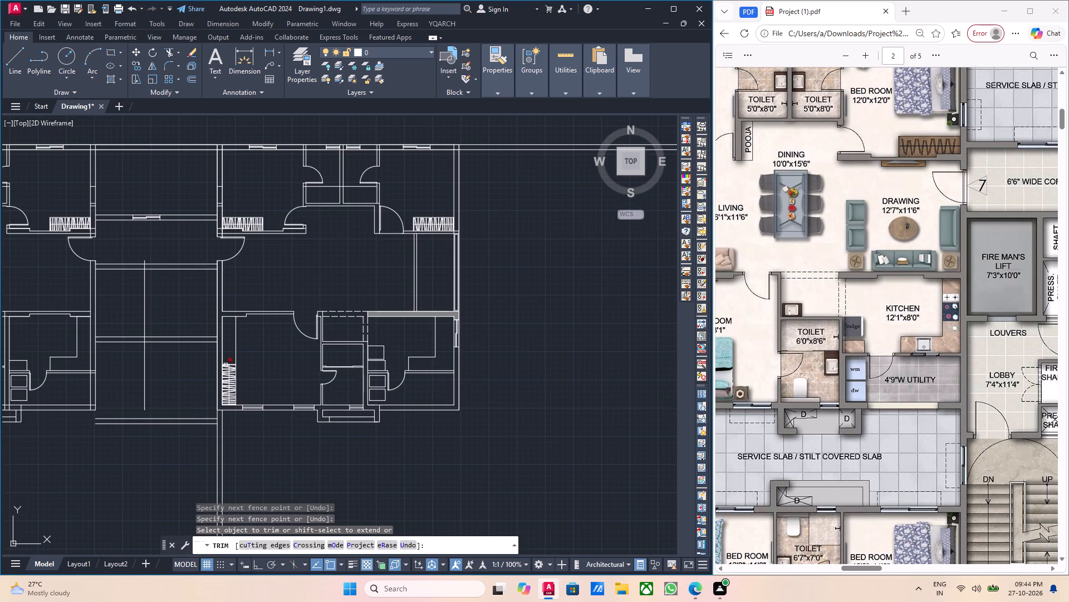
click(167, 367)
click(141, 370)
scroll(143, 376, down, 1)
middle_drag(148, 377, 207, 392)
scroll(207, 392, up, 3)
key(Escape)
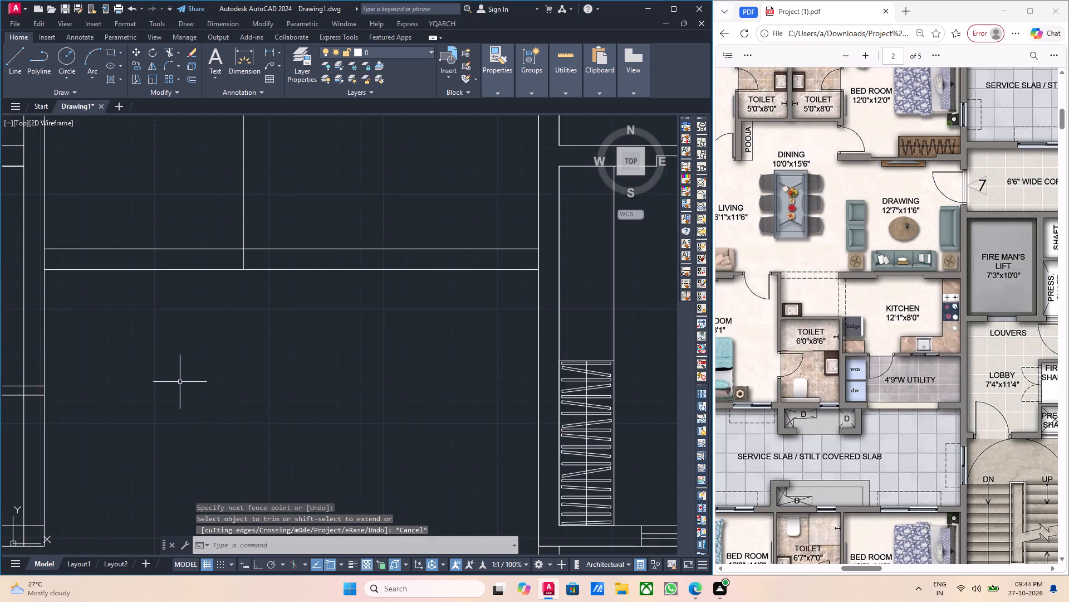
Offset the first flat's outer wall line beside the lobby 7'4" towards the second flat to set the lobby width.
scroll(180, 382, up, 1)
key(Escape)
scroll(117, 380, up, 1)
middle_drag(143, 383, 323, 376)
drag(208, 342, 188, 339)
click(170, 337)
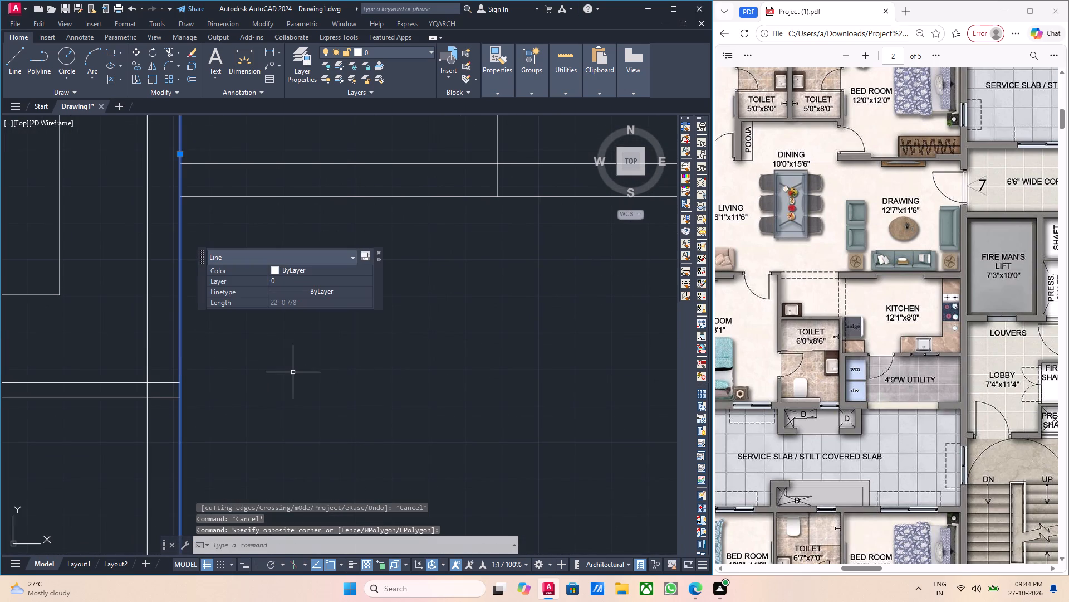
key(o)
key(Return)
scroll(208, 393, down, 1)
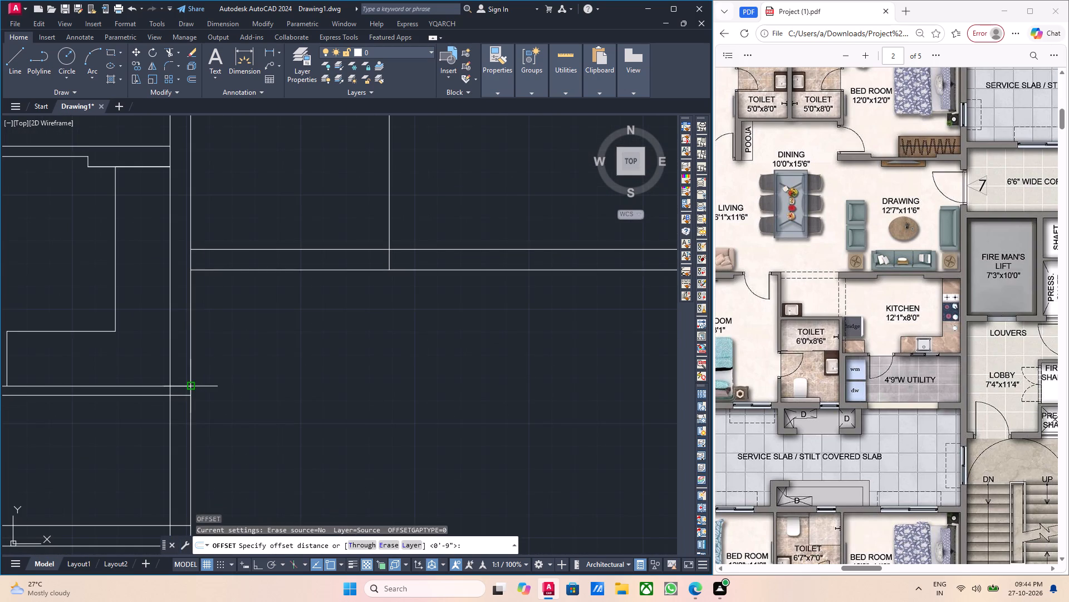
drag(191, 386, 200, 386)
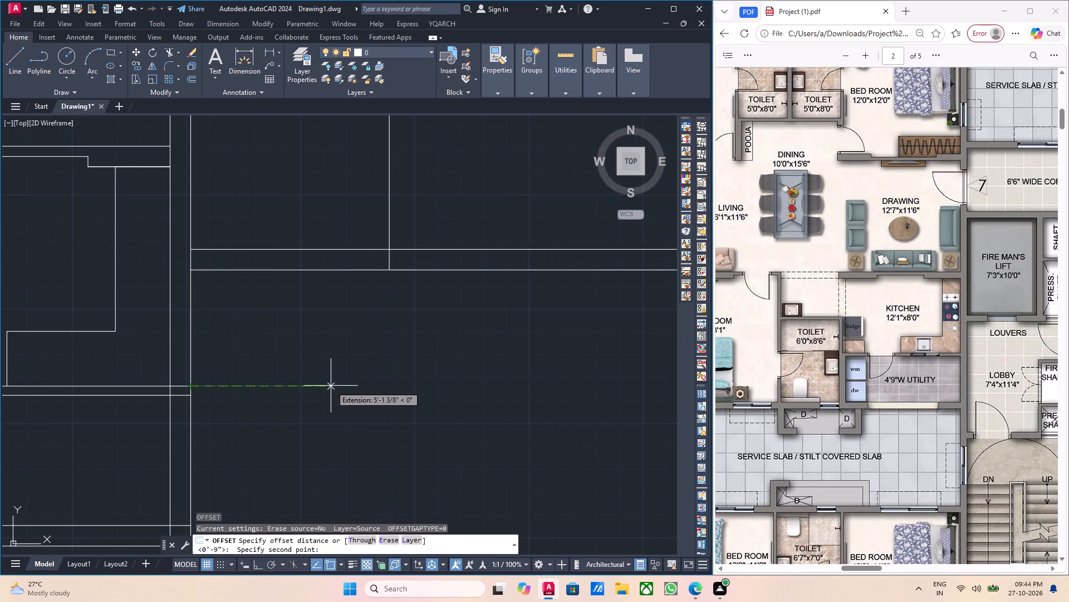
text(7'4)
key(Return)
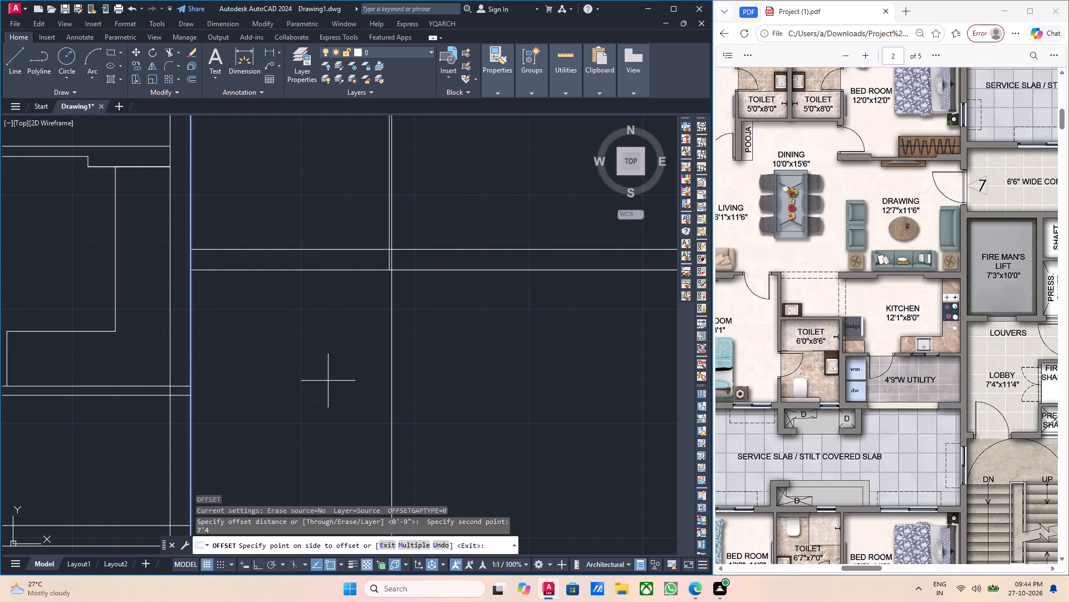
middle_drag(374, 382, 380, 389)
click(398, 365)
middle_drag(399, 357, 400, 377)
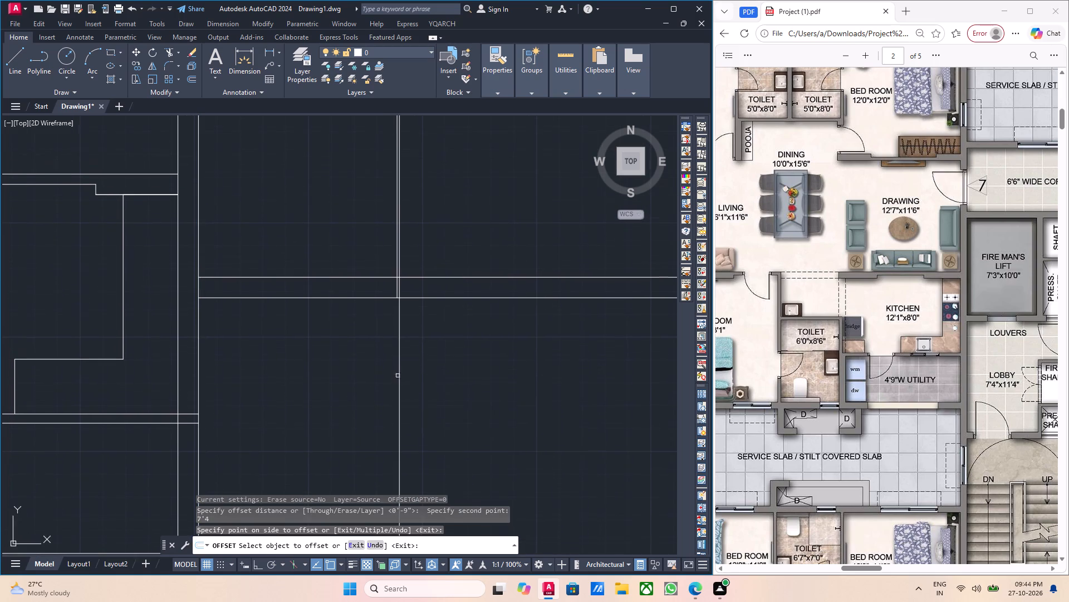
scroll(396, 340, up, 2)
click(375, 332)
key(Escape)
scroll(414, 339, down, 2)
middle_drag(437, 372, 426, 365)
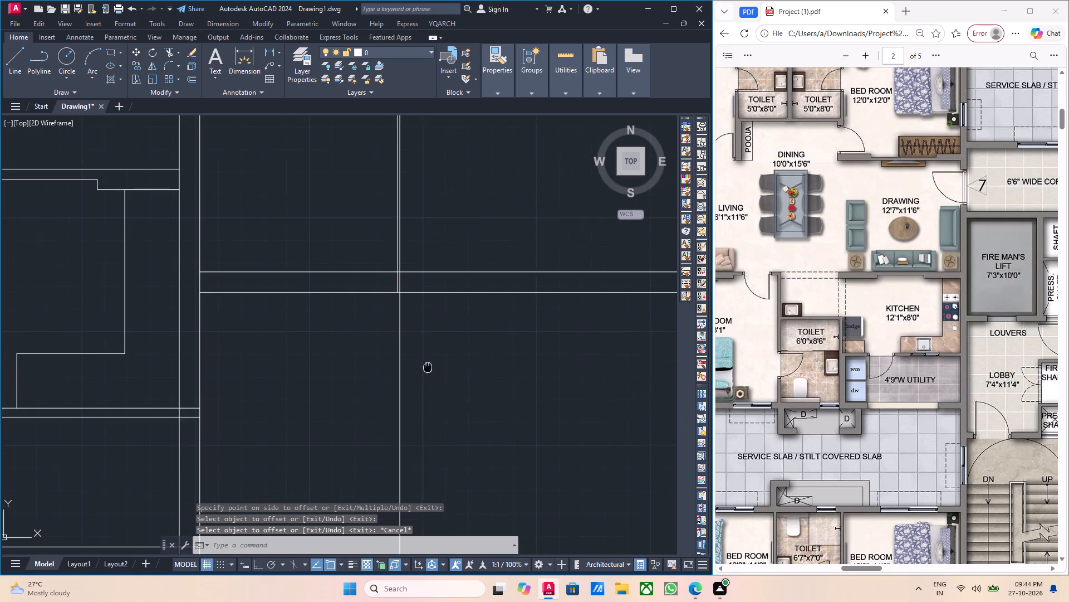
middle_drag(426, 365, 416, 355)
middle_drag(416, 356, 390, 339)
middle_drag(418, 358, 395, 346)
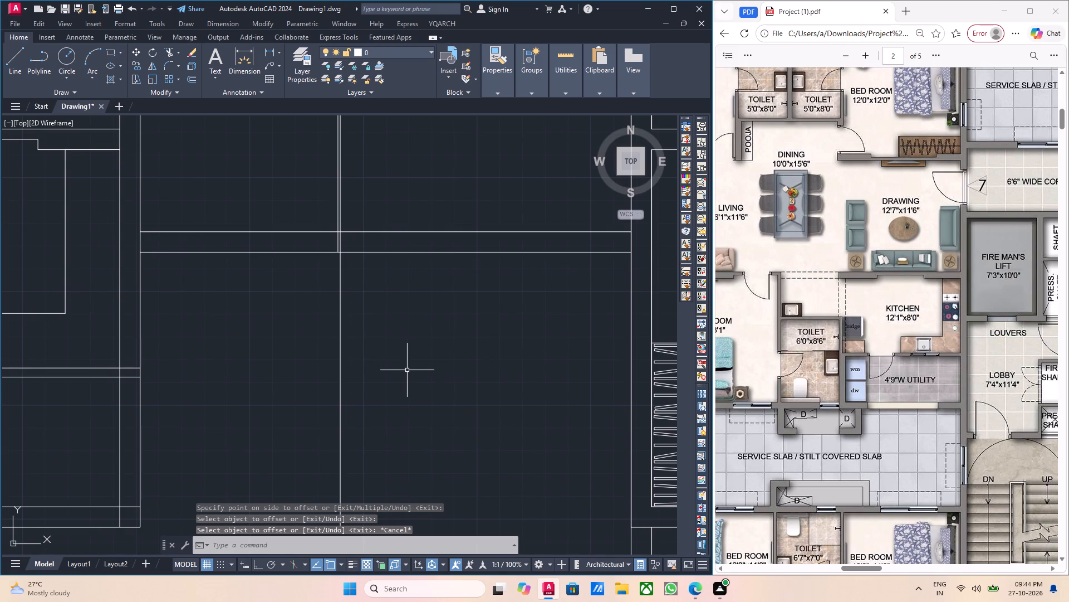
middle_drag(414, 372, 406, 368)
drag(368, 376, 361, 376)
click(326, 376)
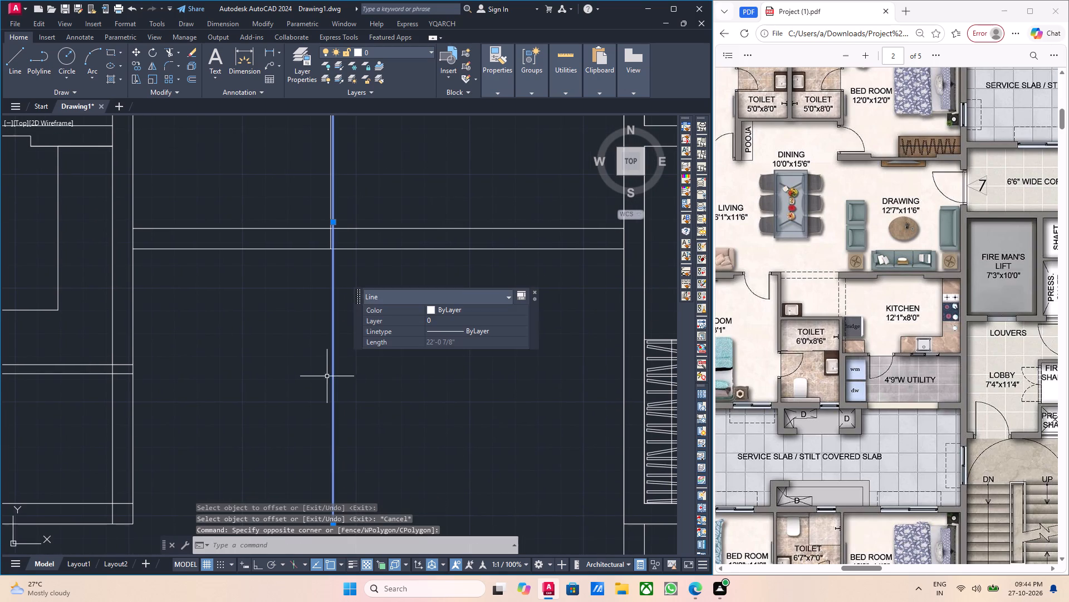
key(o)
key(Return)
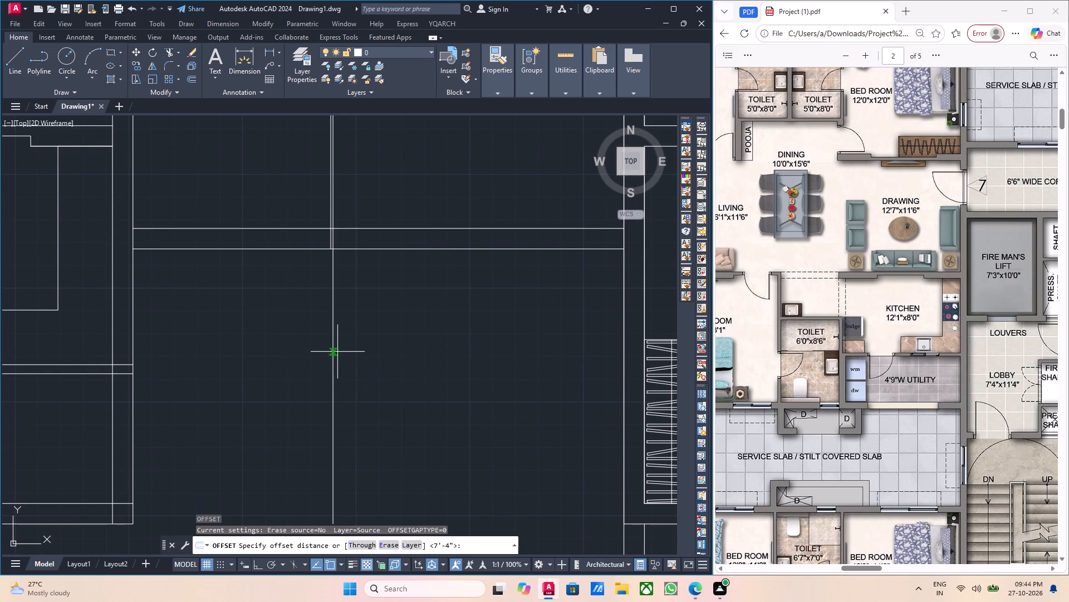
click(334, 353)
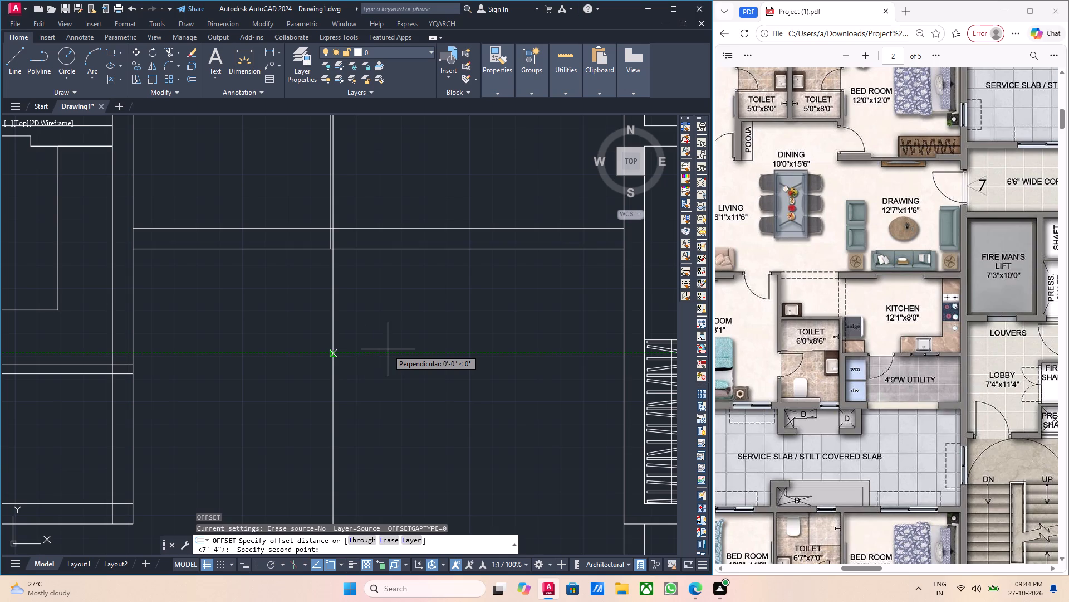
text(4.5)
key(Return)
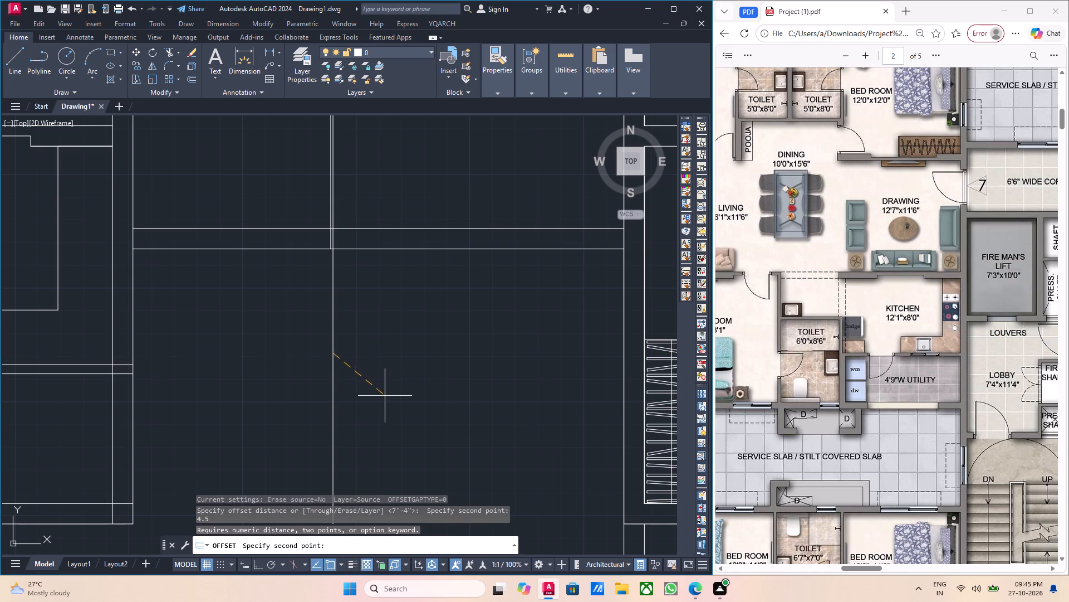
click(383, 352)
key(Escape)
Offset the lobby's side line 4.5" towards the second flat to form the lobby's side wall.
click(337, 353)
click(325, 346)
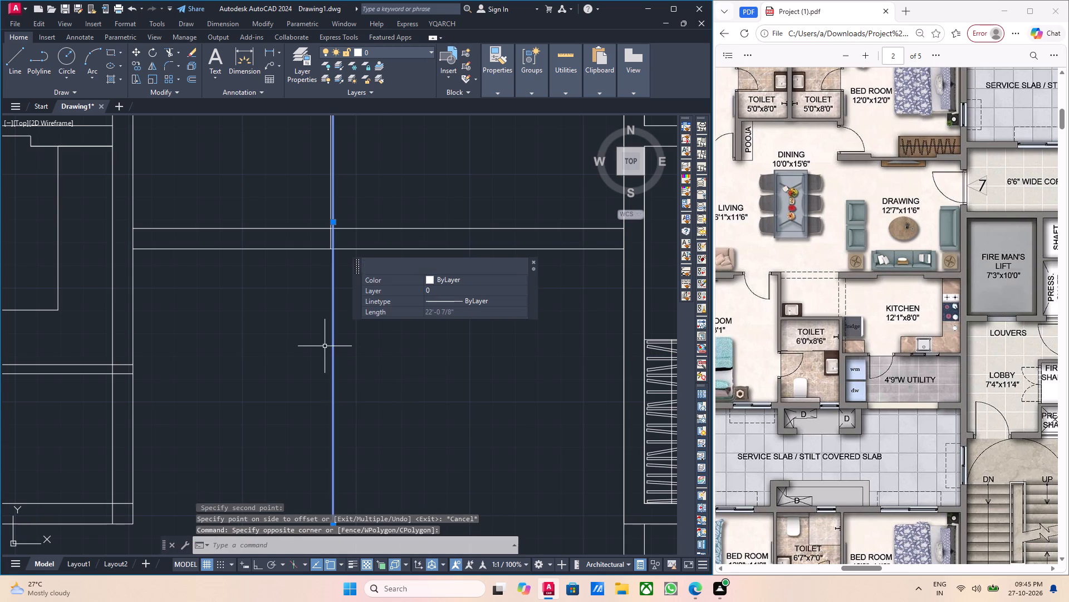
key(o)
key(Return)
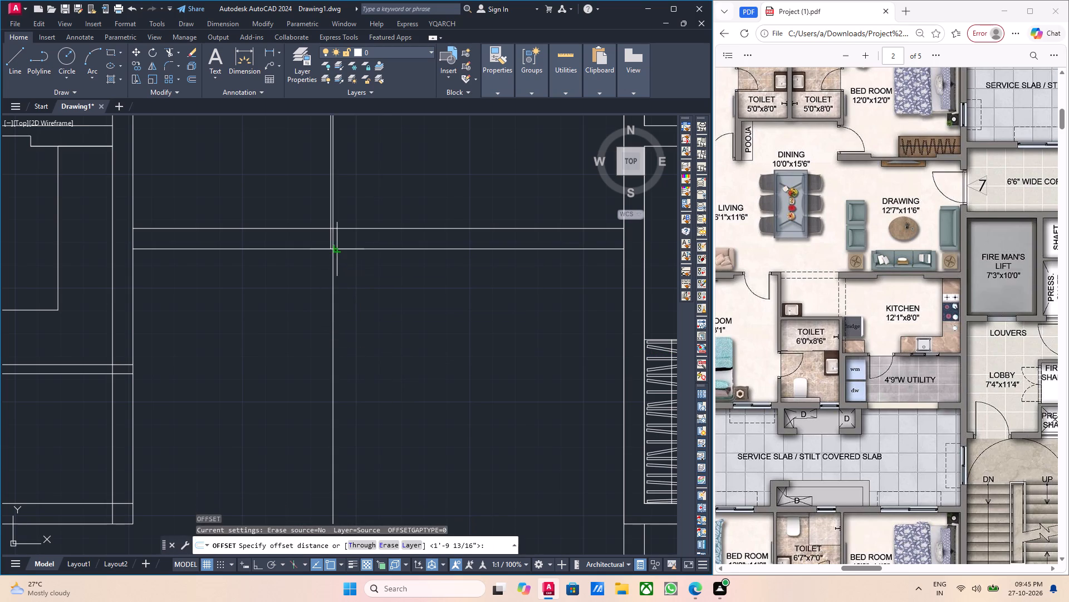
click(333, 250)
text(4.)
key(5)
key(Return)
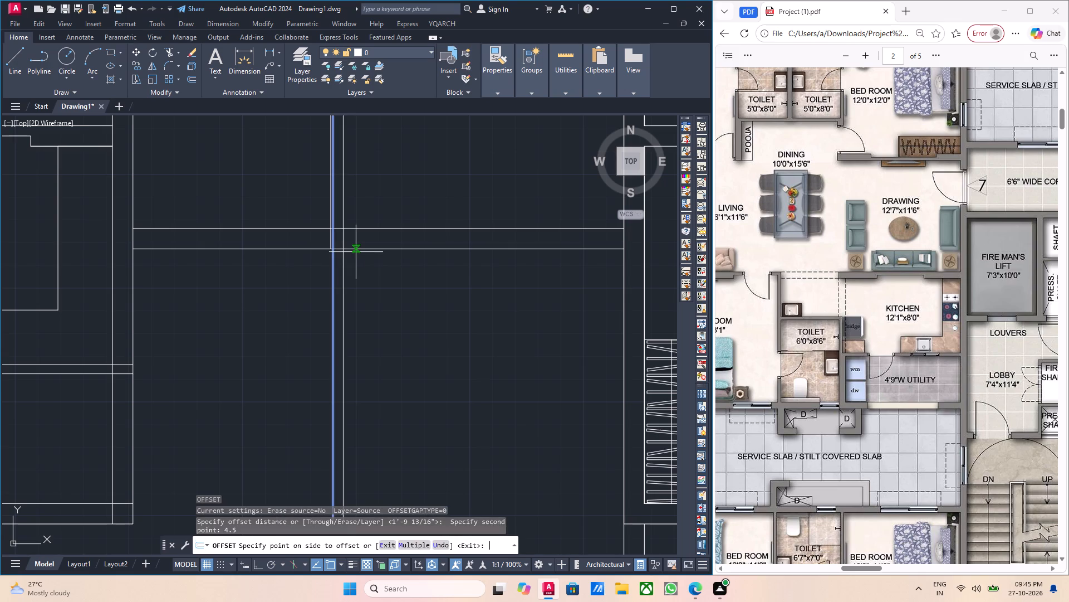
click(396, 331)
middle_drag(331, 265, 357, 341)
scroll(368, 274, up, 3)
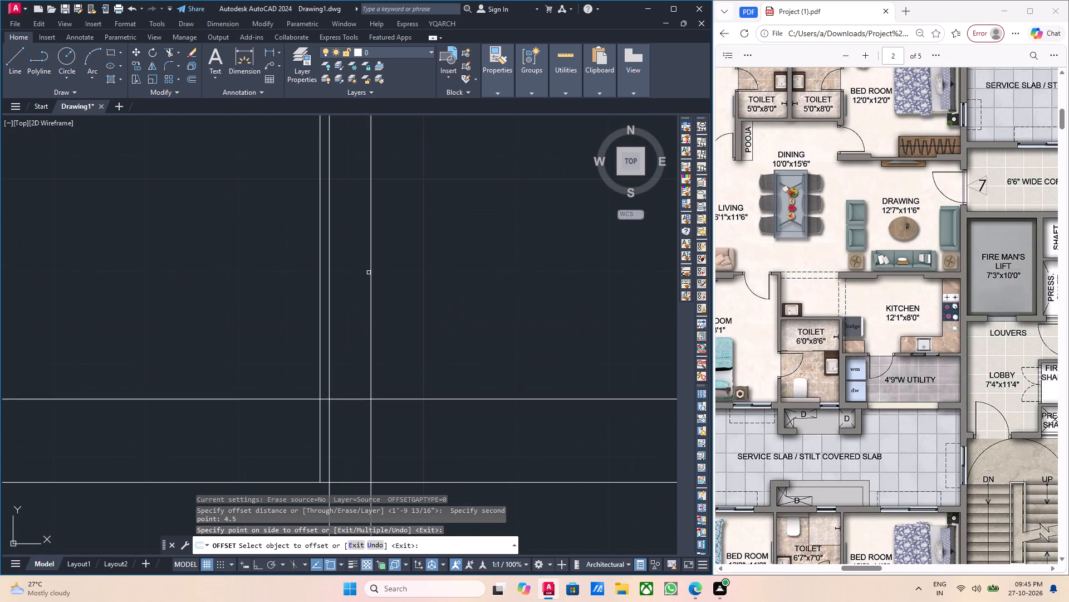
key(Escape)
Examine how the new lobby side-wall lines line up with the lift's side line and the walls above and below the lift.
click(329, 302)
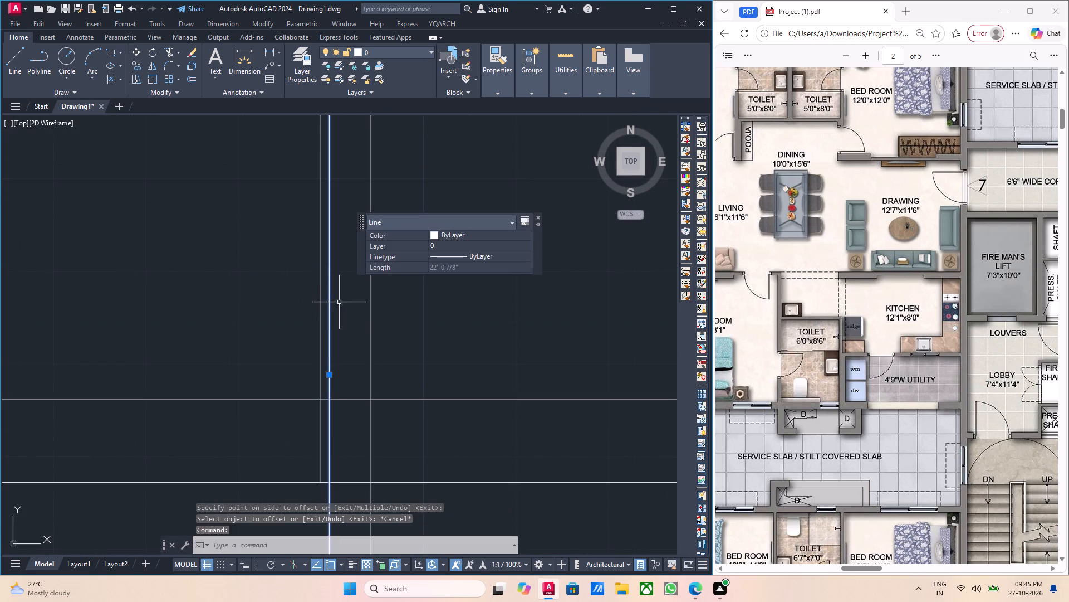
scroll(339, 303, down, 4)
middle_drag(396, 320, 384, 327)
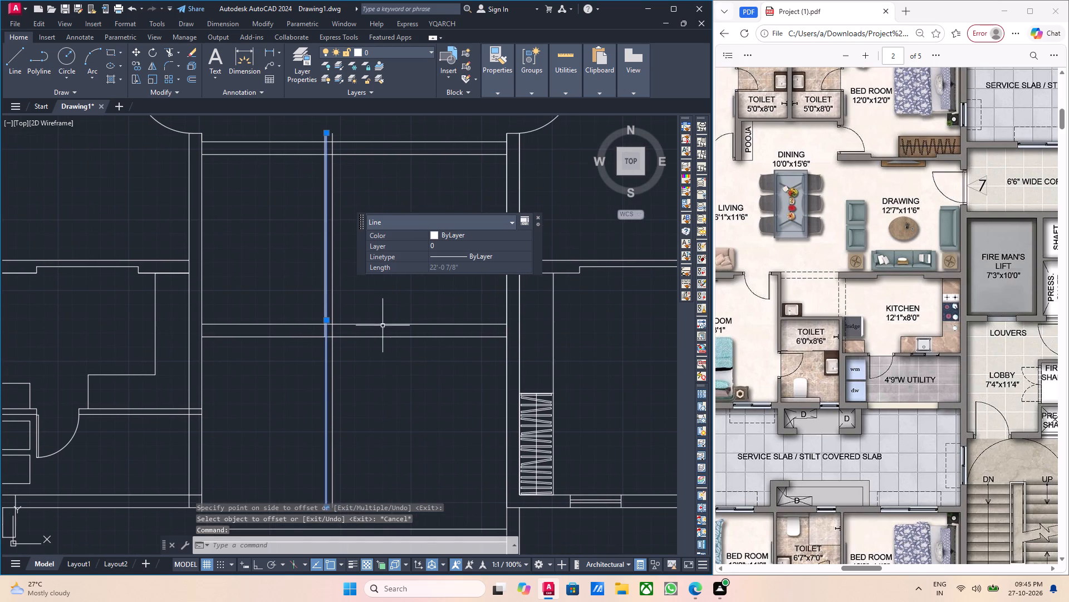
scroll(340, 322, up, 2)
key(Escape)
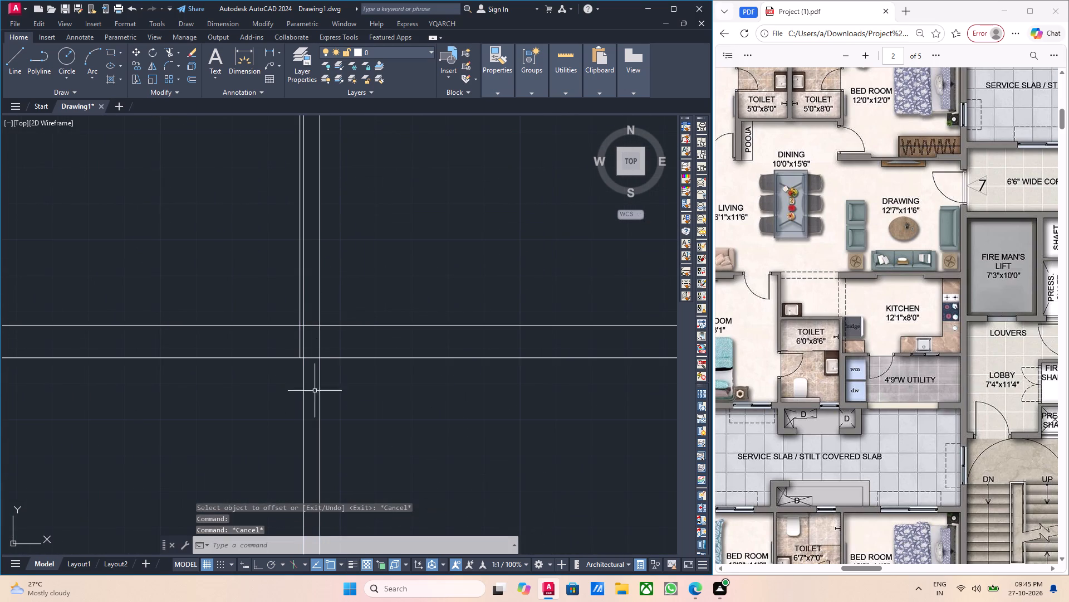
middle_drag(305, 408, 292, 390)
middle_drag(298, 364, 293, 401)
click(319, 431)
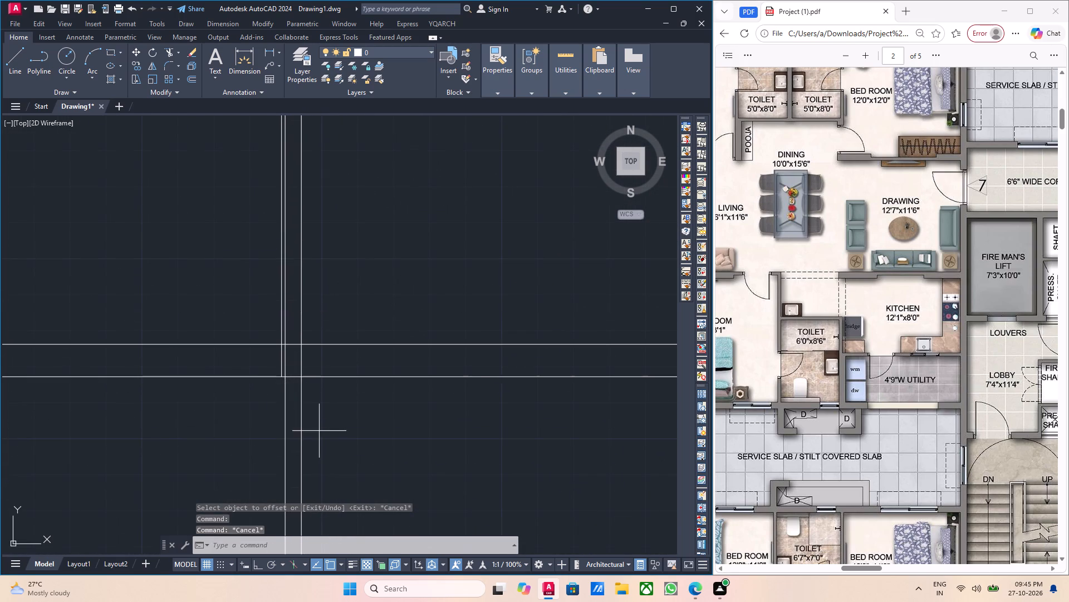
click(268, 434)
middle_click(296, 426)
key(Escape)
key(Escape)
scroll(279, 350, down, 2)
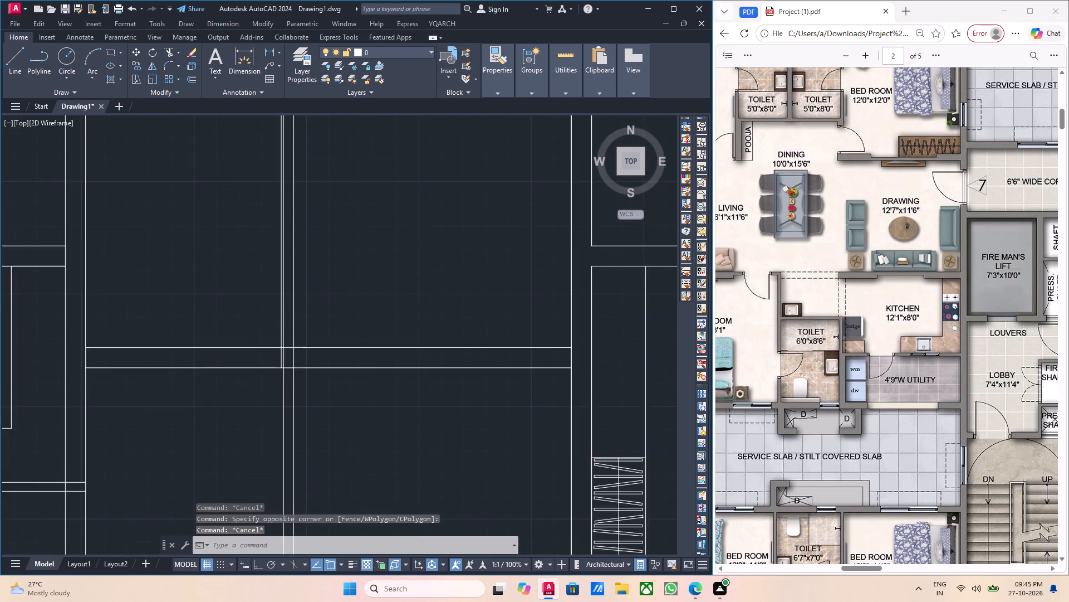
scroll(278, 345, down, 1)
middle_drag(276, 342, 296, 386)
scroll(314, 310, up, 2)
scroll(279, 270, up, 2)
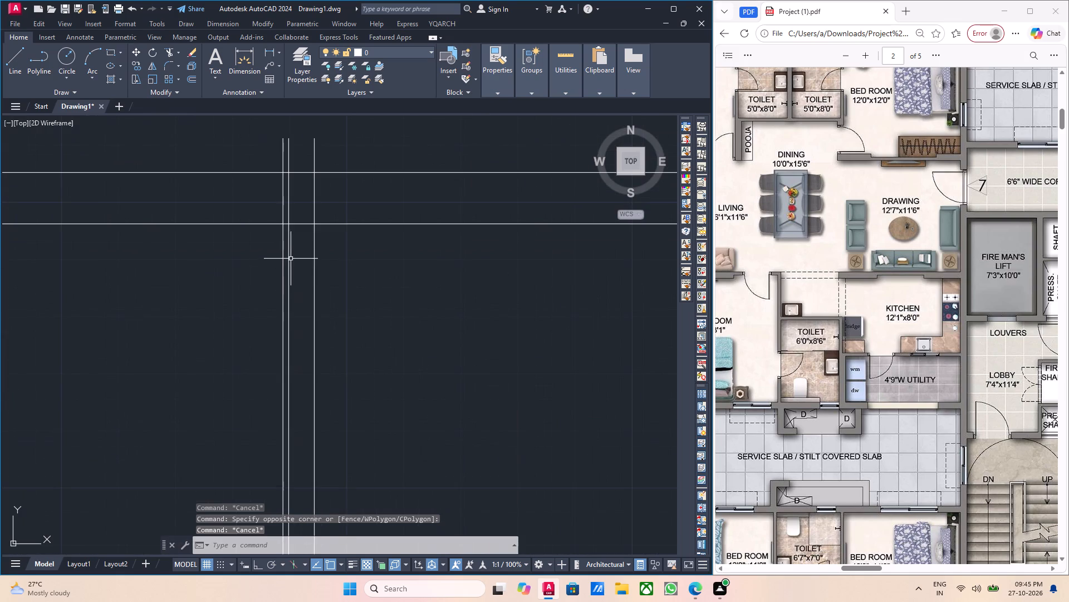
middle_drag(303, 303, 315, 329)
click(325, 185)
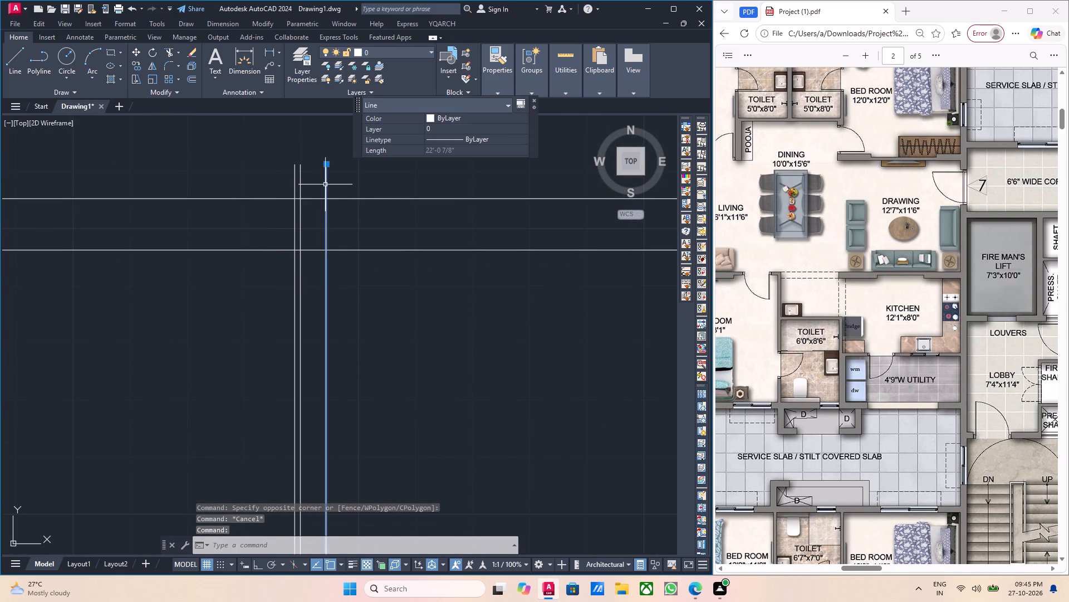
click(299, 180)
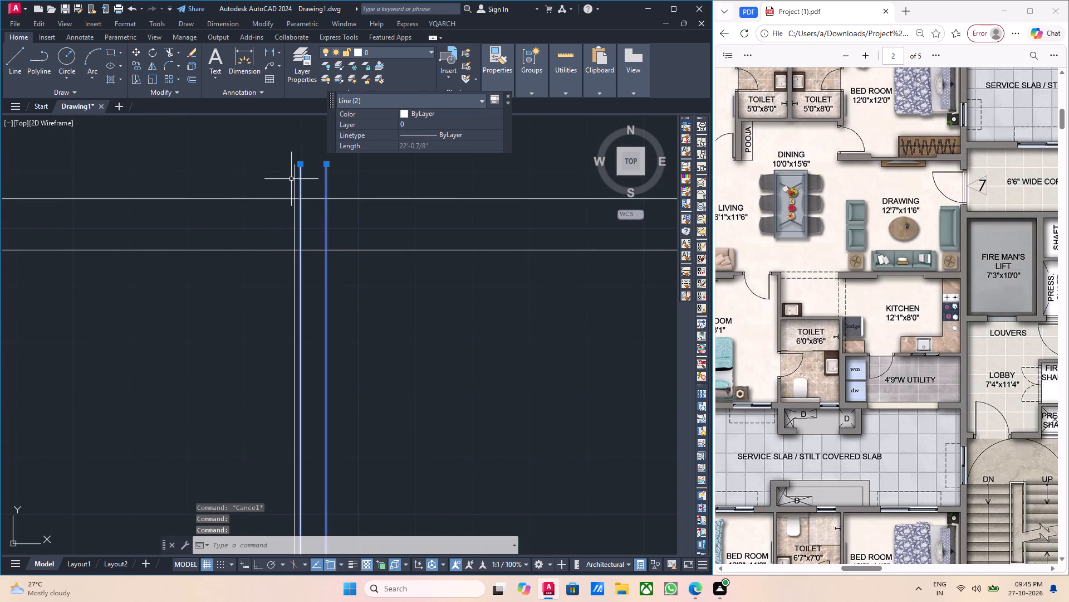
click(295, 177)
key(Escape)
scroll(308, 224, down, 3)
scroll(337, 341, down, 2)
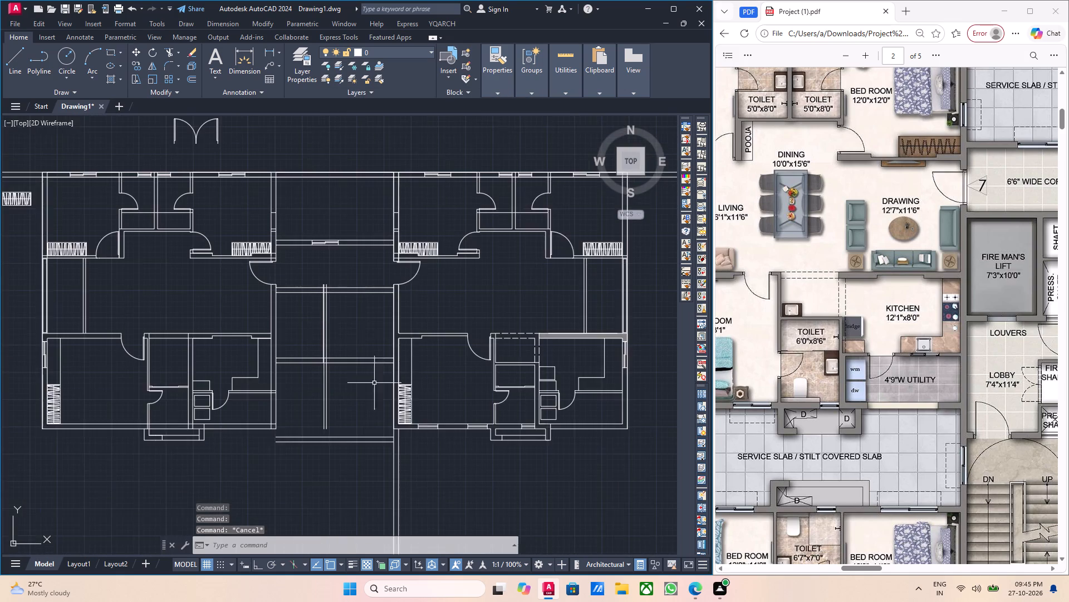
middle_drag(368, 392, 332, 338)
scroll(273, 368, up, 2)
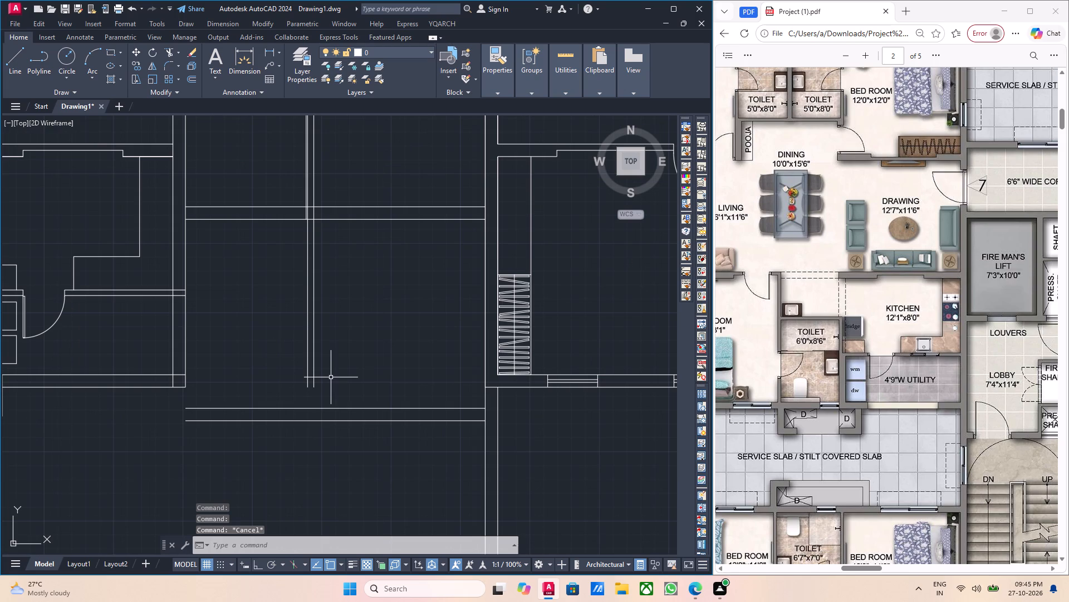
Undo the lobby side wall's 4.5" offset and the earlier 7'4" lobby width offset.
key(ctrl+z)
key(ctrl+z)
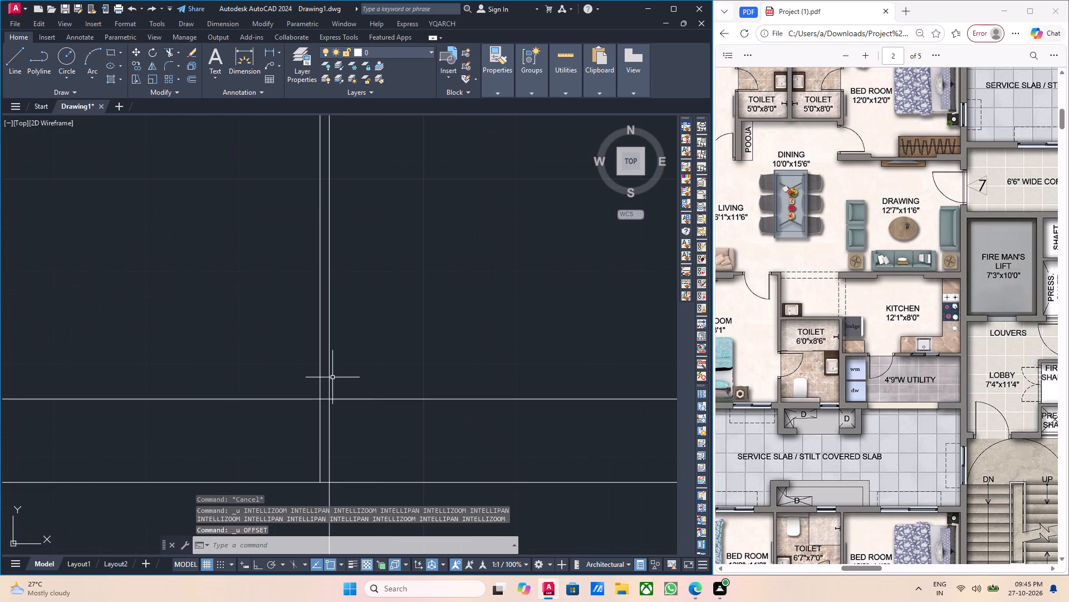
key(ctrl+z)
key(ctrl+z)
key(ctrl+z)
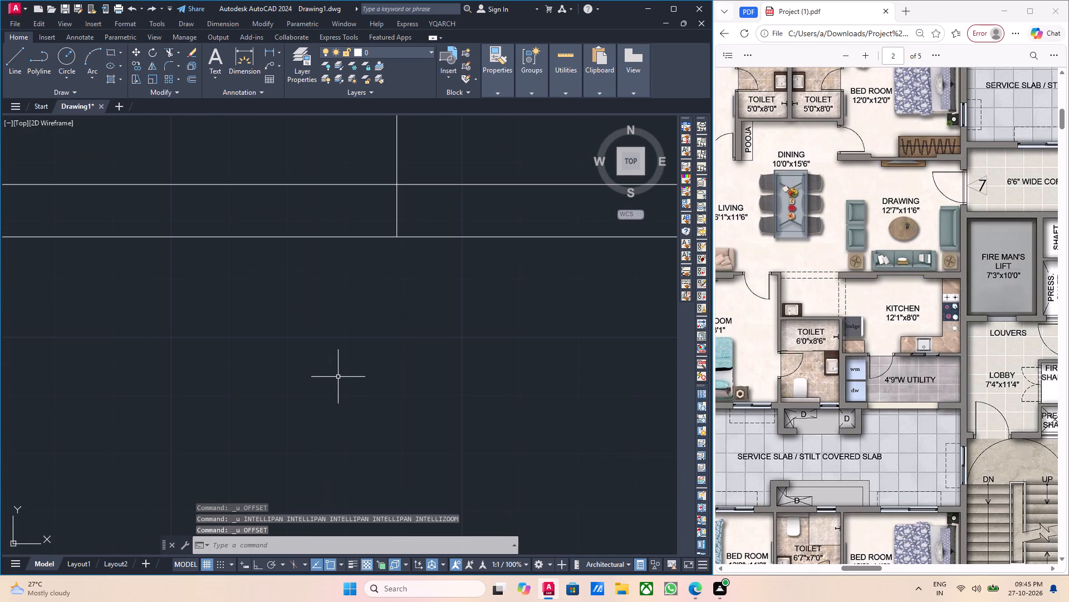
Shorten the lift's side line so its upper end meets the lower line of the wall above the lift.
scroll(349, 377, down, 3)
middle_drag(372, 395, 388, 443)
middle_drag(362, 357, 375, 383)
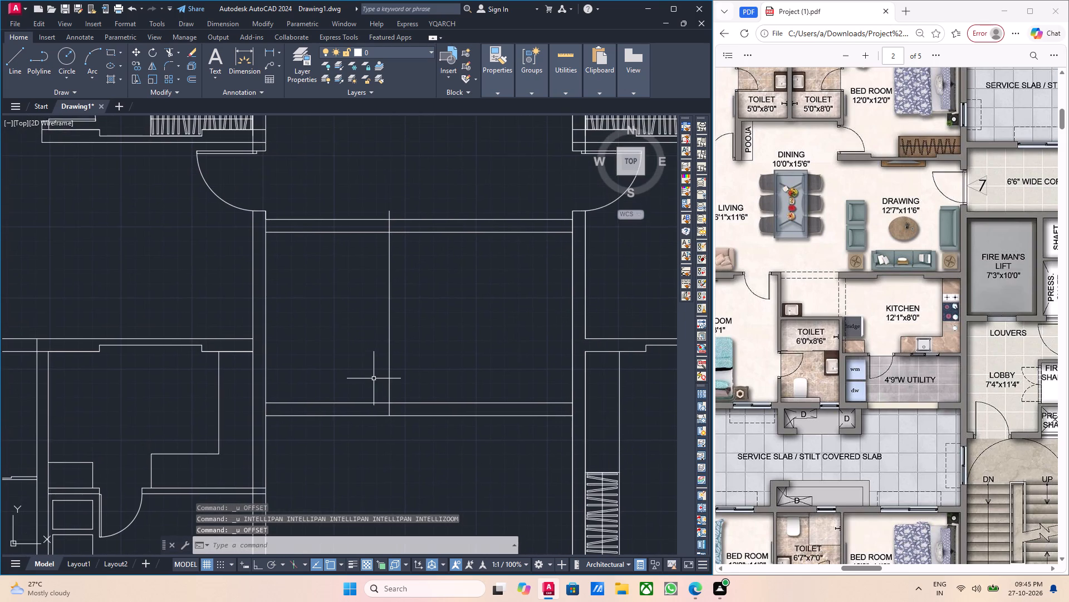
scroll(375, 380, down, 2)
scroll(438, 357, up, 2)
drag(308, 368, 302, 363)
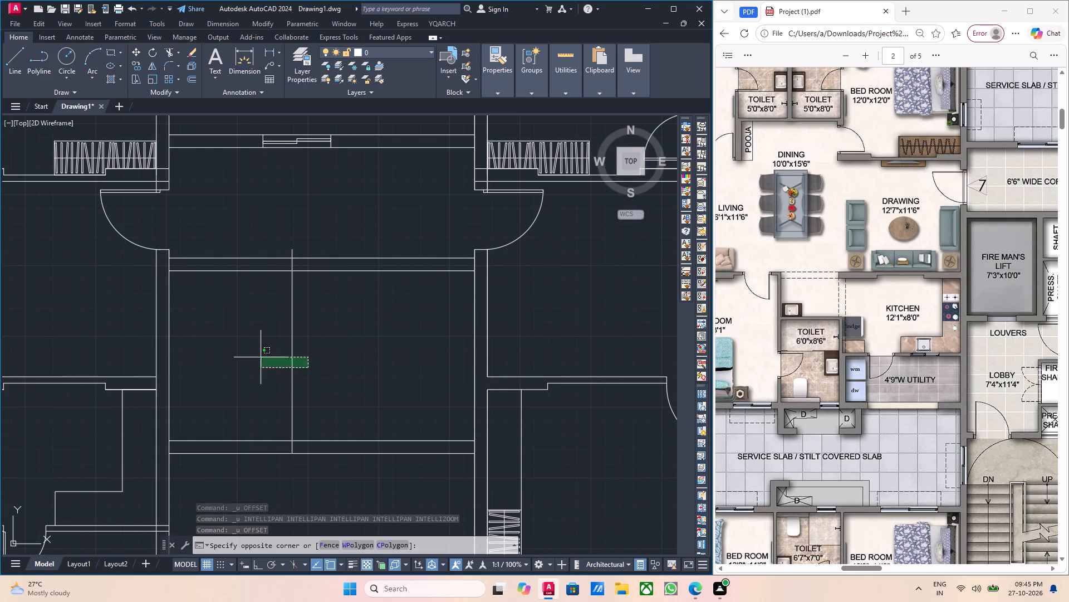
click(261, 357)
middle_drag(296, 369, 239, 371)
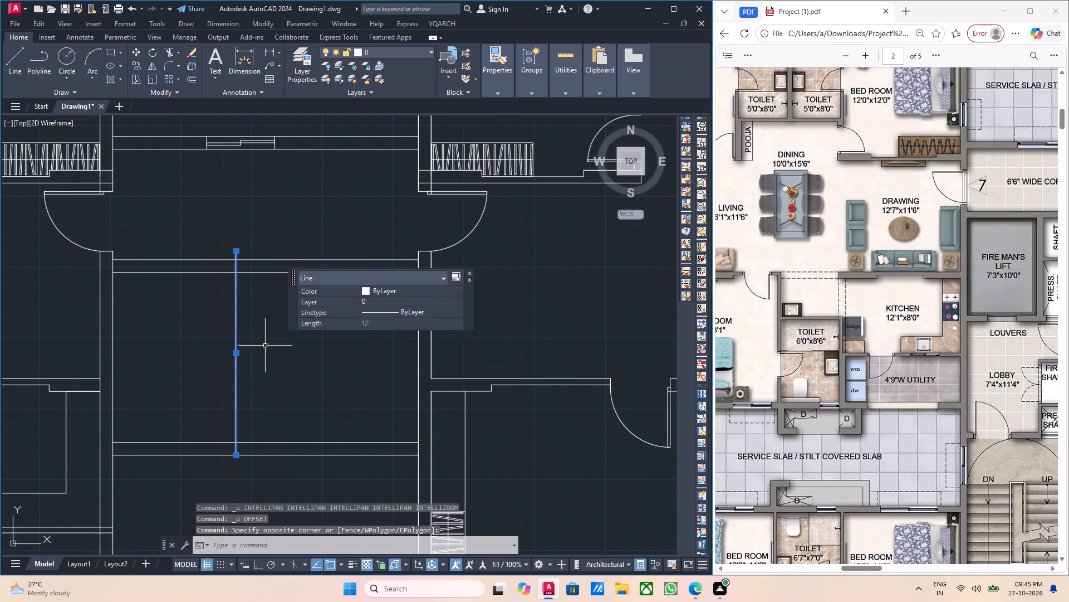
scroll(237, 257, up, 1)
click(232, 246)
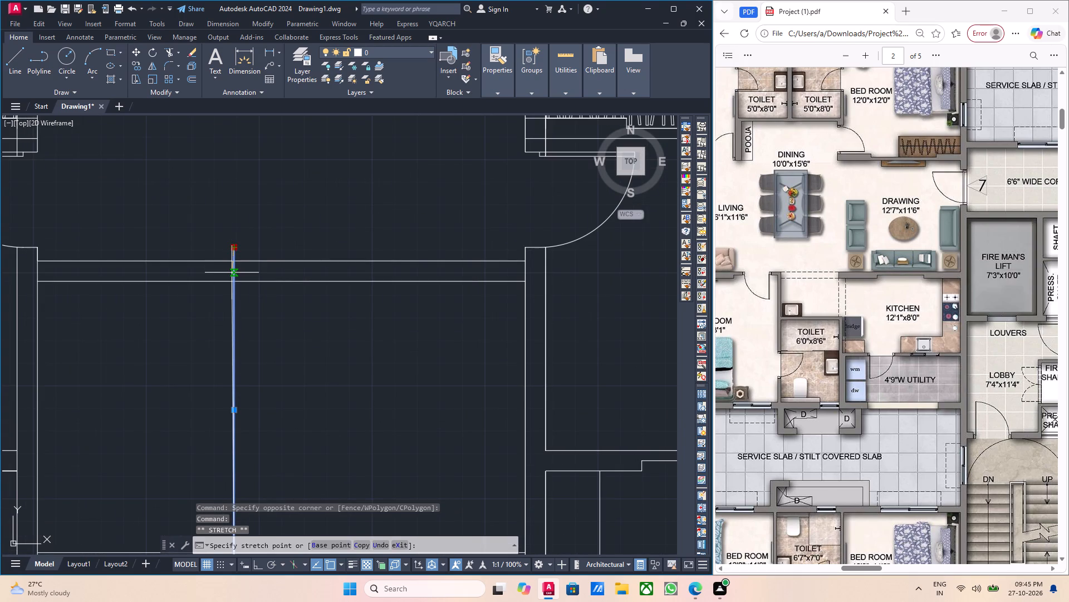
click(232, 280)
middle_drag(259, 318, 230, 275)
key(Escape)
key(grave)
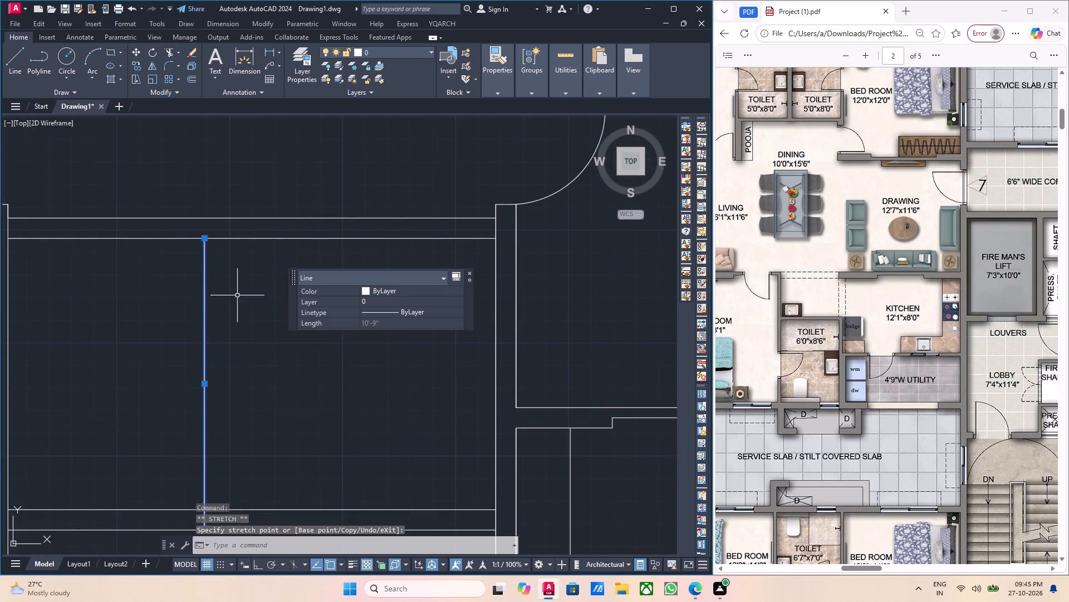
key(Escape)
Offset the lift's side line 9" towards the second flat to form the lift's side wall.
middle_drag(238, 380, 218, 341)
scroll(189, 483, up, 2)
middle_drag(190, 477, 224, 370)
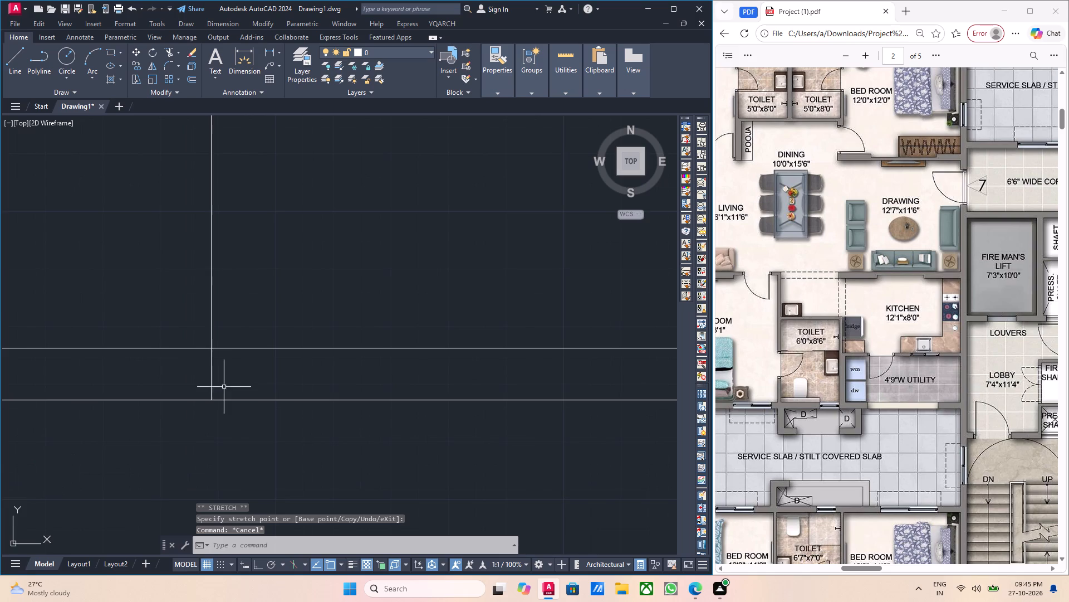
middle_drag(218, 378, 226, 392)
drag(236, 325, 231, 323)
click(200, 314)
key(o)
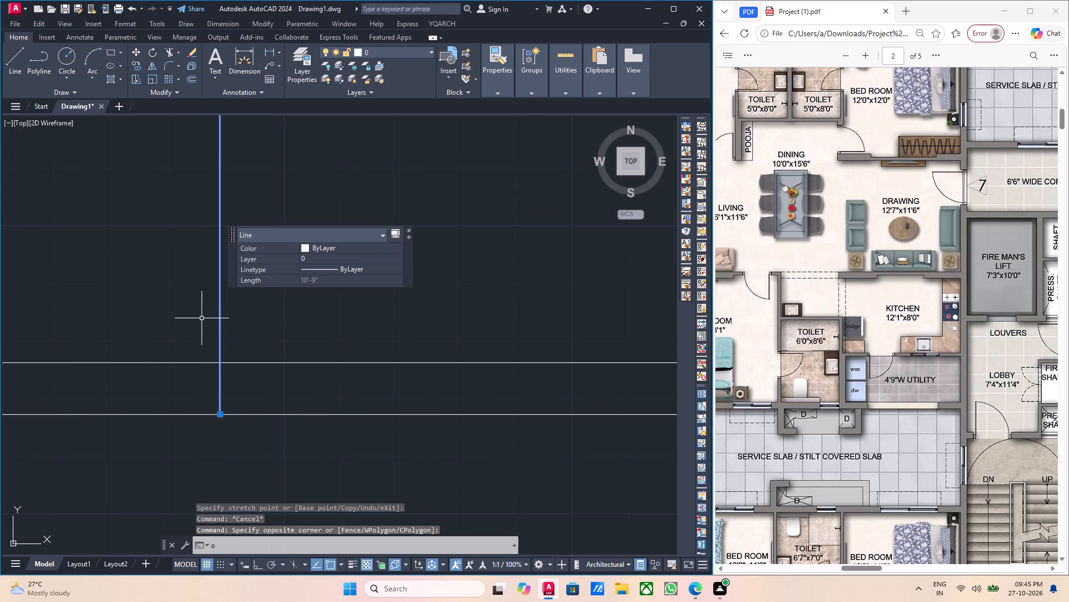
key(Return)
middle_drag(211, 268, 237, 361)
middle_drag(252, 290, 273, 419)
scroll(267, 371, down, 2)
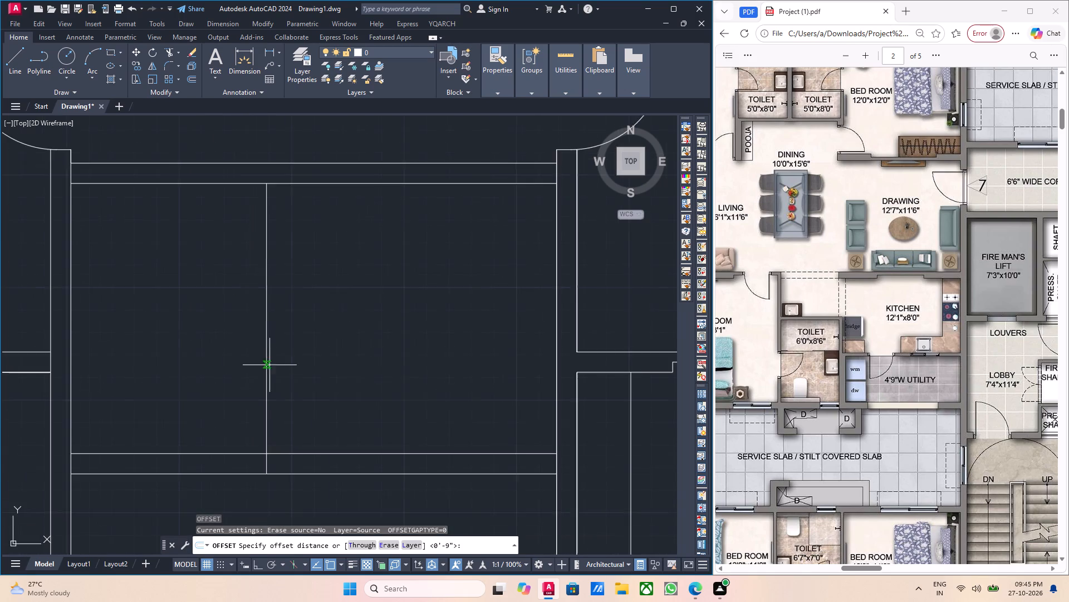
middle_drag(278, 350, 283, 368)
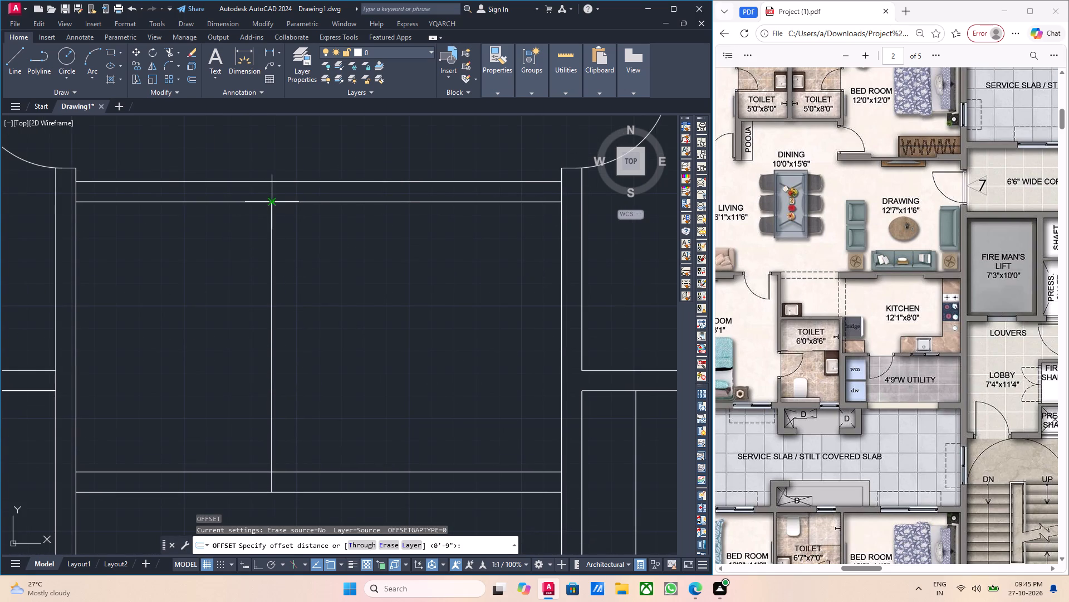
click(272, 203)
key(9)
key(Return)
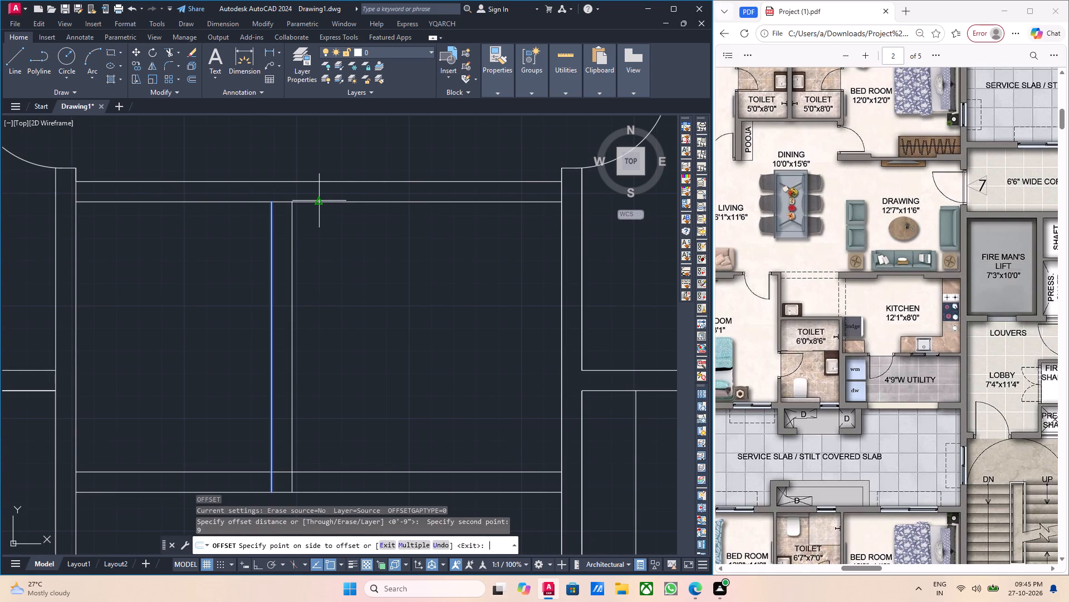
click(309, 276)
scroll(309, 277, down, 2)
key(Escape)
middle_drag(317, 296, 240, 317)
middle_drag(257, 307, 254, 333)
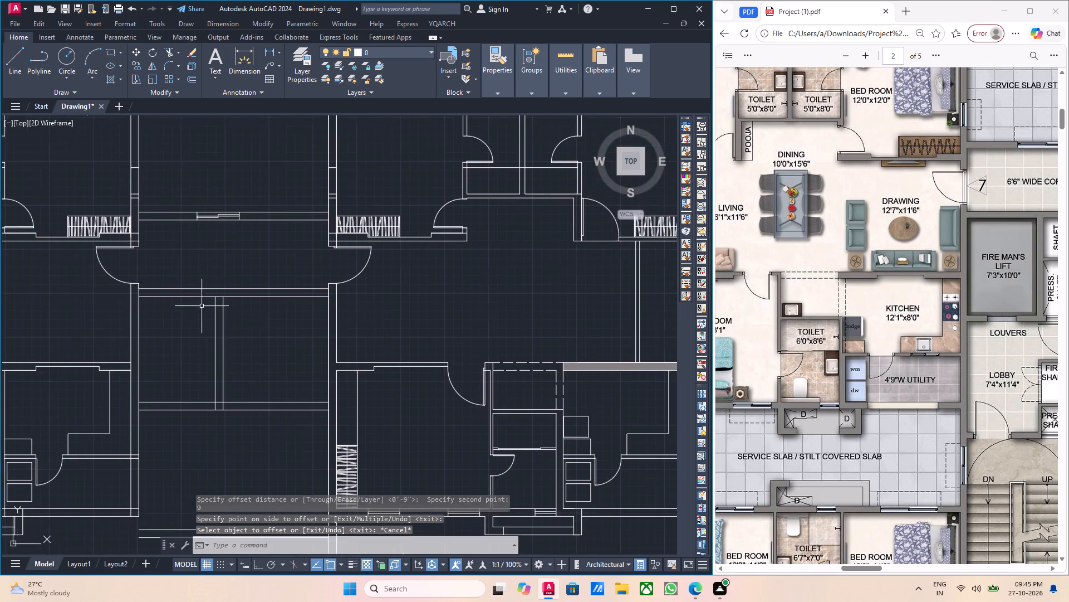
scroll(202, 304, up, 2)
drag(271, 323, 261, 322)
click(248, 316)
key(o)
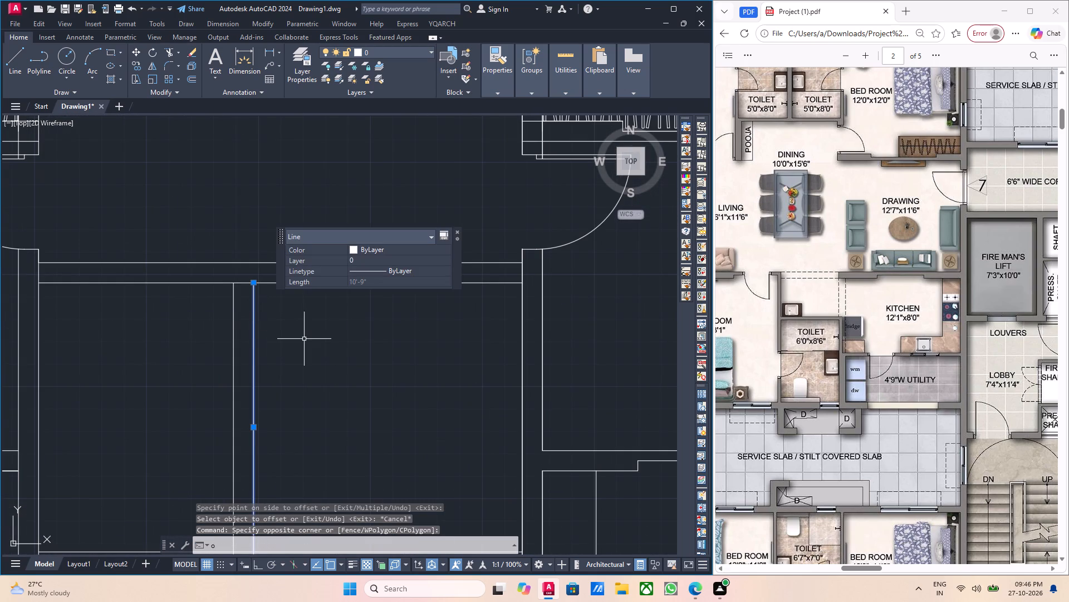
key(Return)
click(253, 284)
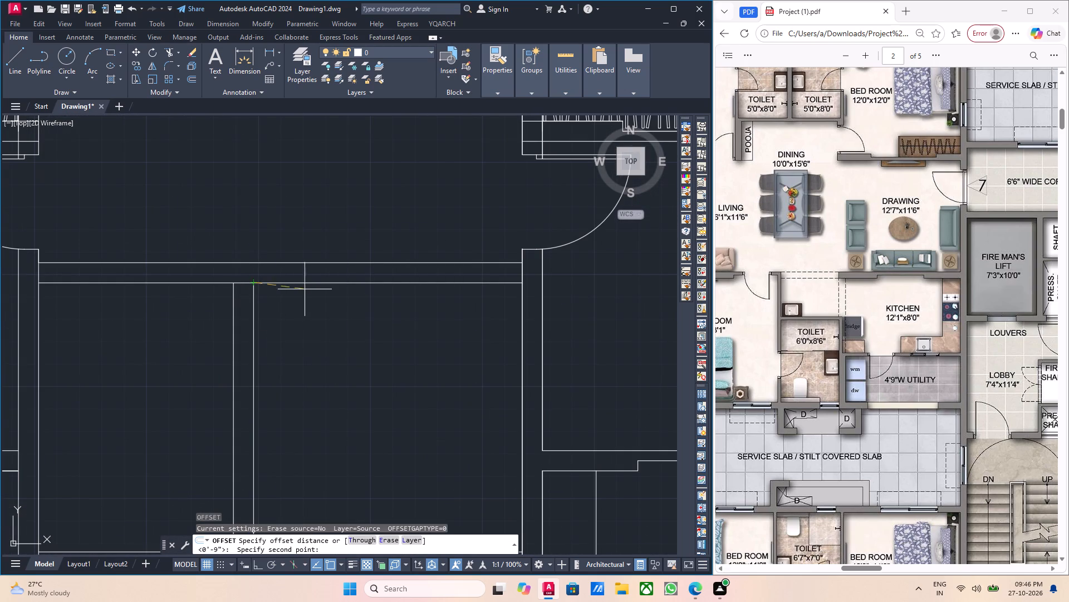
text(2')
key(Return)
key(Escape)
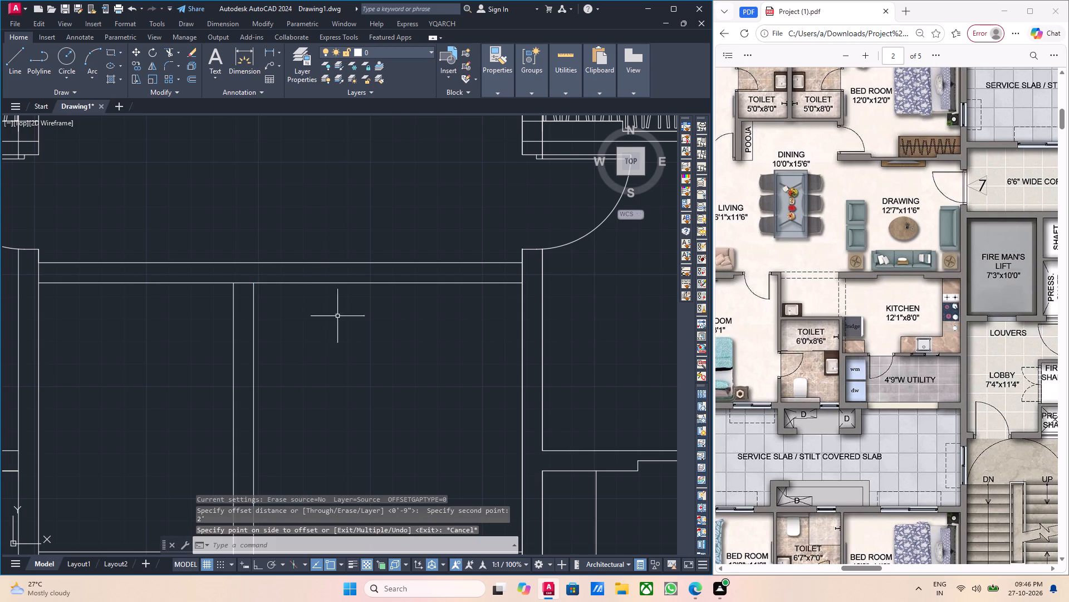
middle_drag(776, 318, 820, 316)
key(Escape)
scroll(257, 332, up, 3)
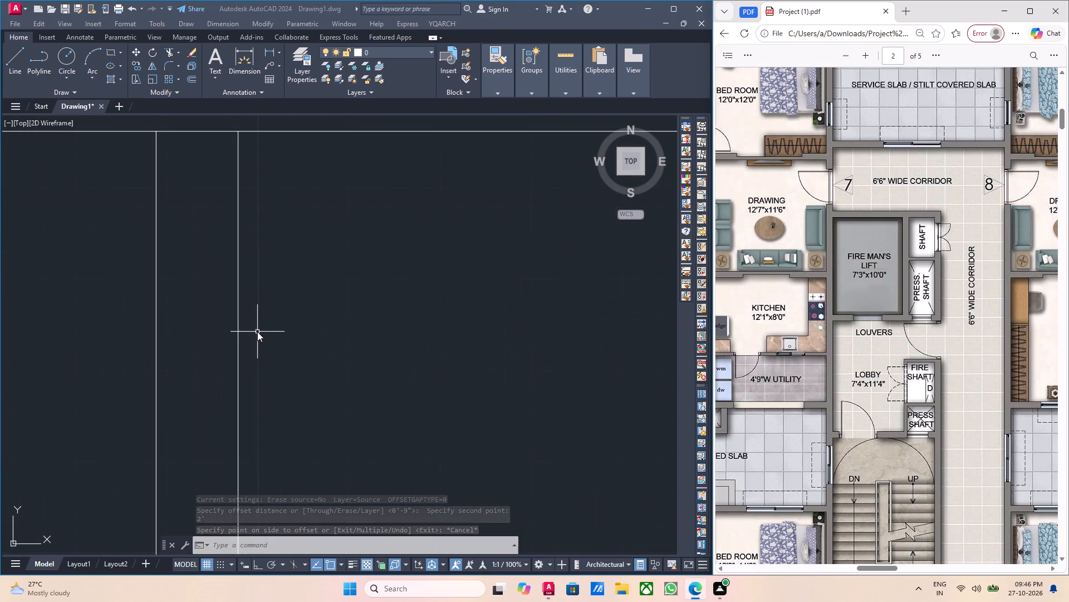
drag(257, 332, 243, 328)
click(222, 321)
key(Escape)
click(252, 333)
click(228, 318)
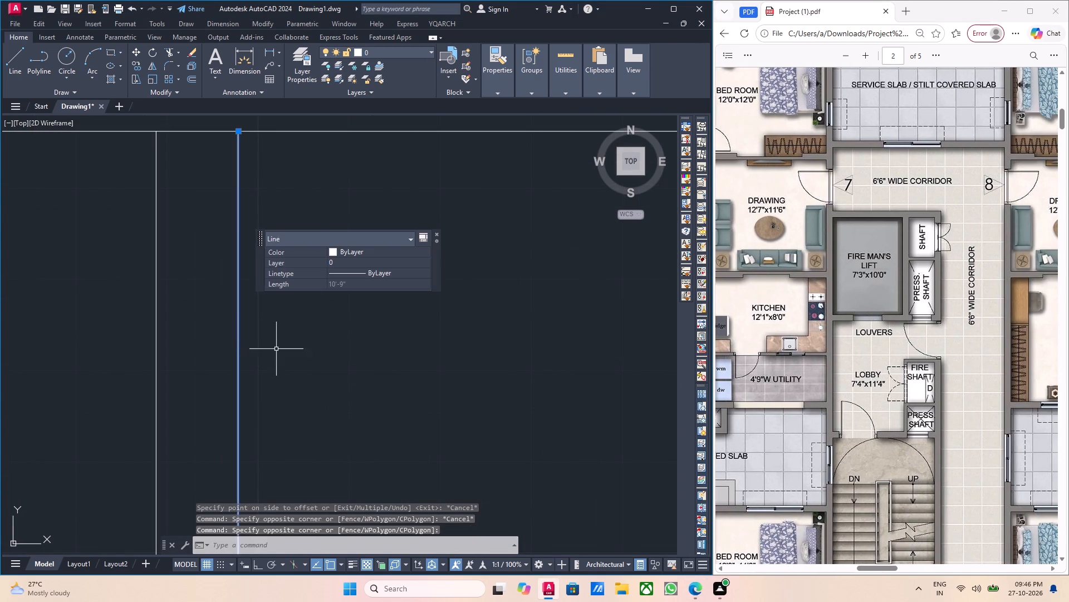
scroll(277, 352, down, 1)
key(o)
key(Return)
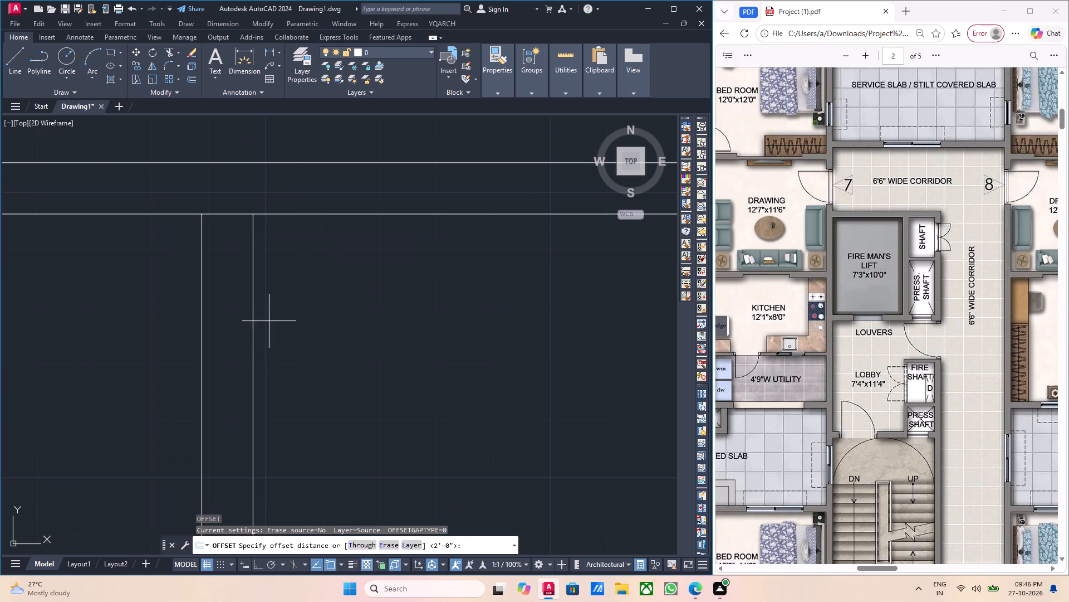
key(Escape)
Offset the second flat's corridor-side wall line 6'6" towards the lift to set the side corridor's width.
scroll(269, 323, down, 3)
middle_drag(429, 331, 410, 331)
scroll(420, 328, up, 2)
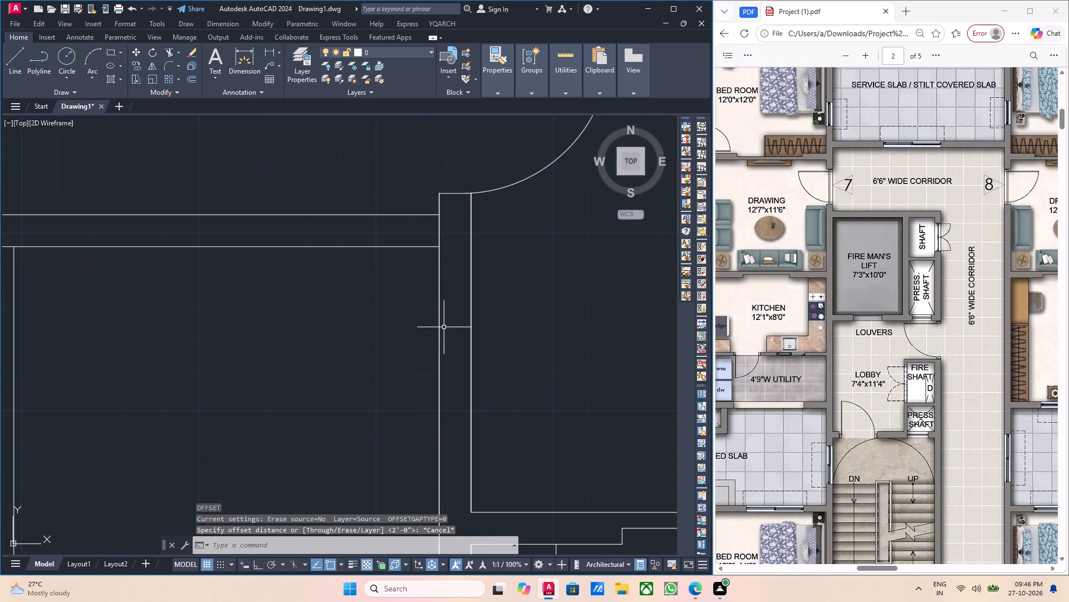
click(439, 326)
key(o)
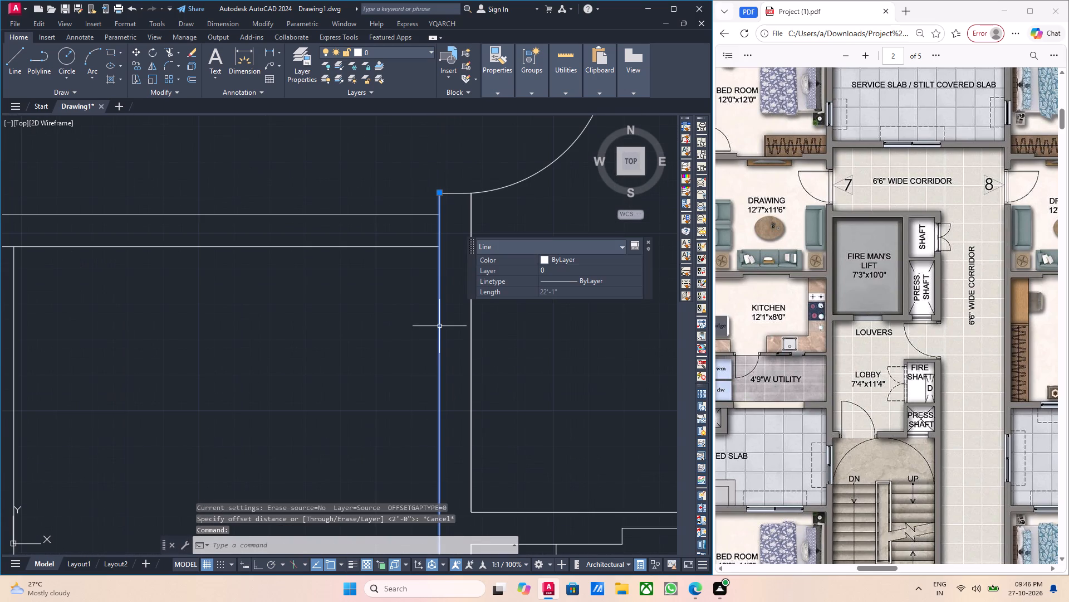
key(Return)
click(439, 250)
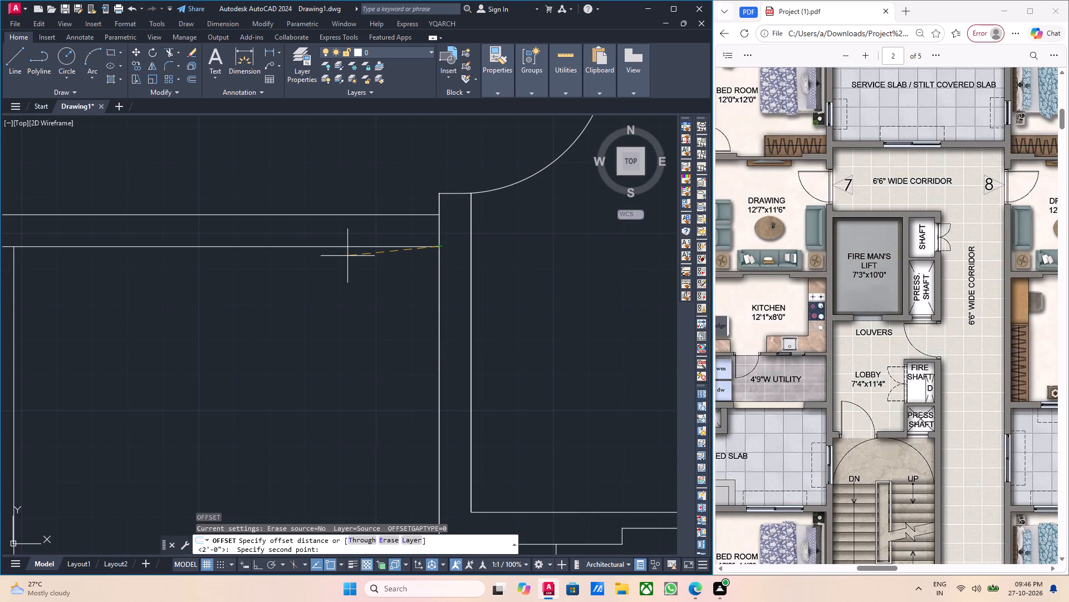
text(6'6)
key(shift+quotedbl)
key(Return)
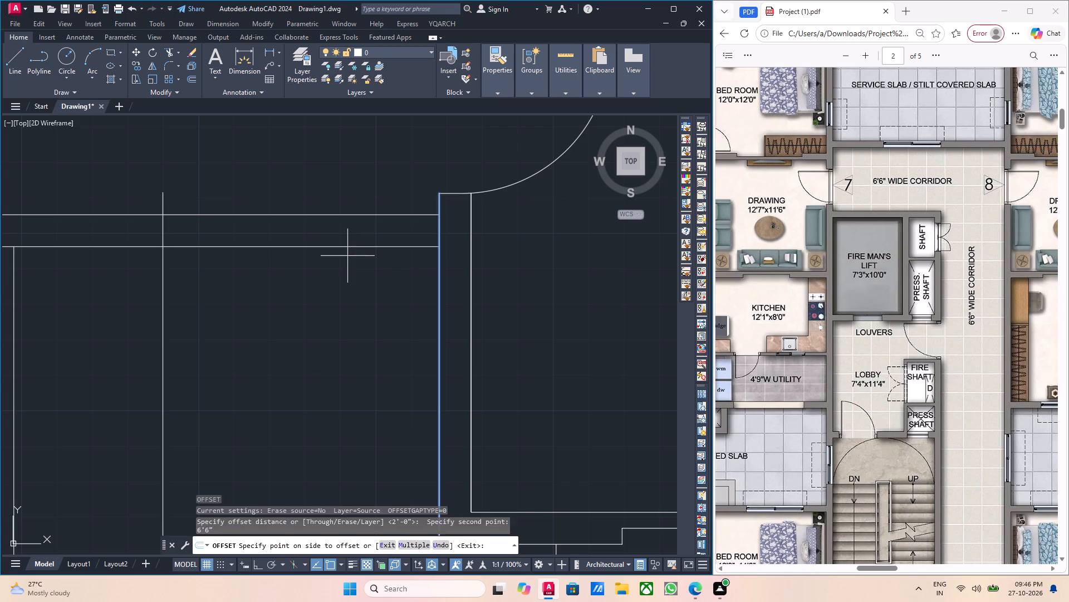
scroll(356, 295, down, 2)
middle_drag(339, 309, 381, 319)
click(355, 333)
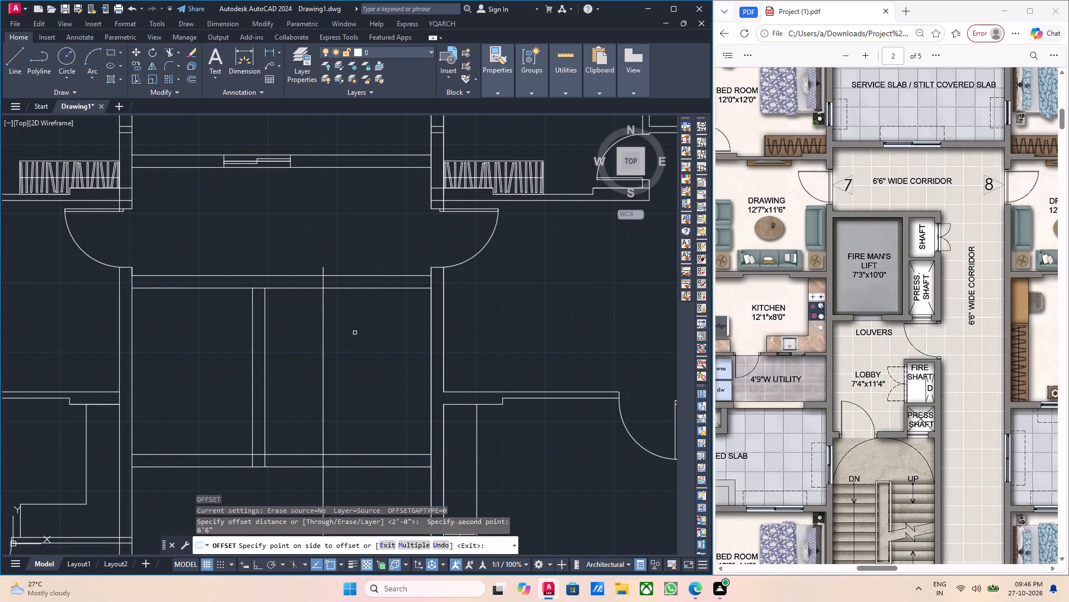
scroll(347, 332, up, 2)
key(Escape)
Offset the new side corridor line 9" towards the lift to form the shafts' outer wall.
middle_drag(318, 336, 352, 339)
drag(348, 339, 341, 338)
click(302, 335)
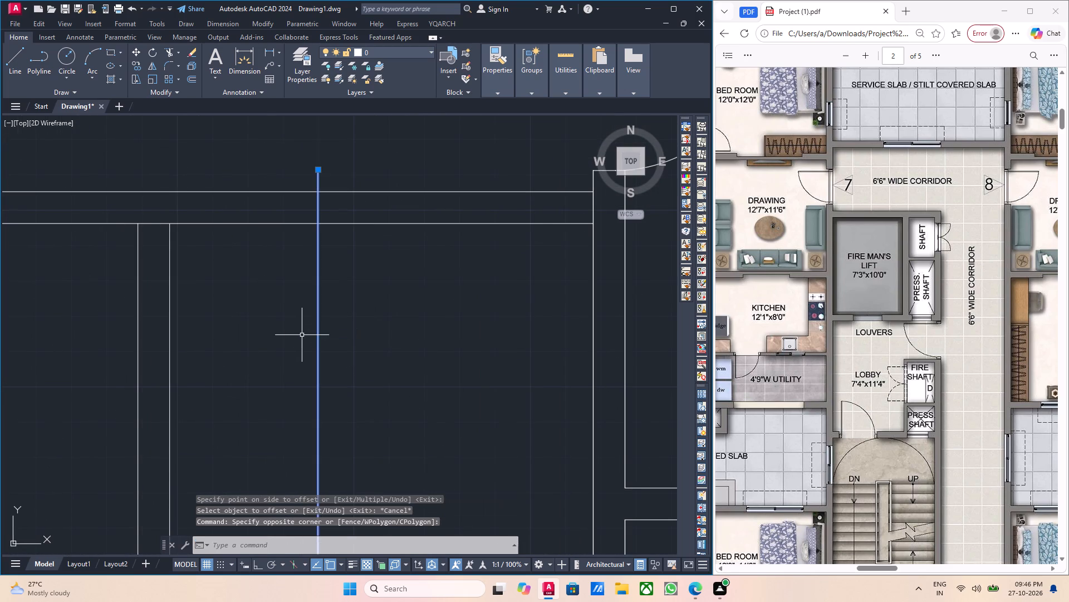
key(o)
key(Return)
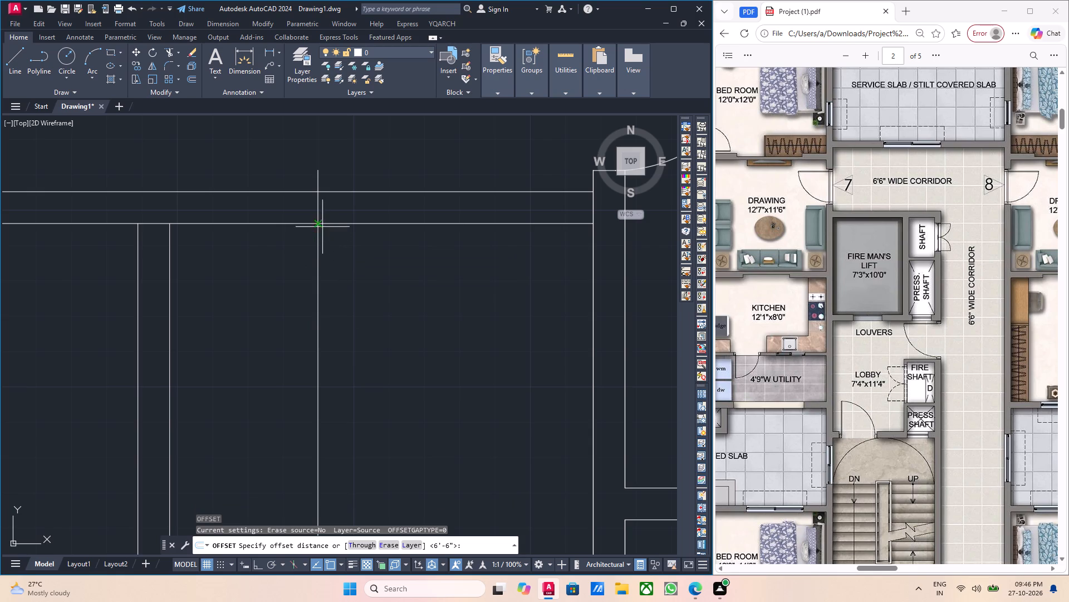
click(318, 224)
key(9)
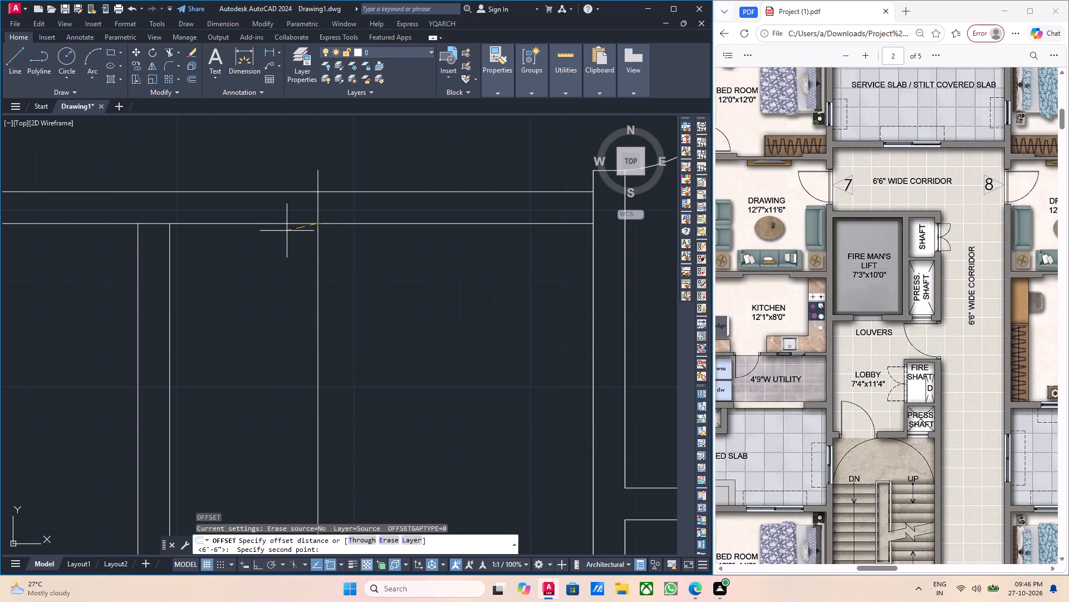
key(Return)
click(291, 351)
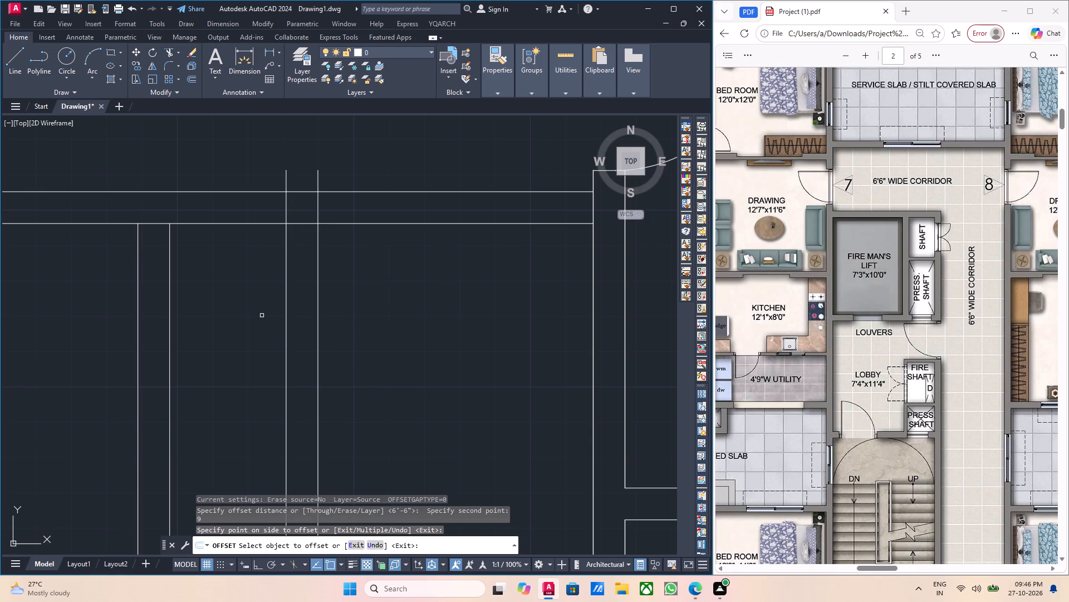
click(261, 315)
key(Escape)
Shorten the shaft wall's outer line to the upper line of the wall above the lift, and its inner line to the lower line.
middle_drag(313, 321, 321, 459)
middle_drag(326, 375, 315, 401)
scroll(313, 348, up, 1)
drag(350, 349, 325, 338)
click(256, 329)
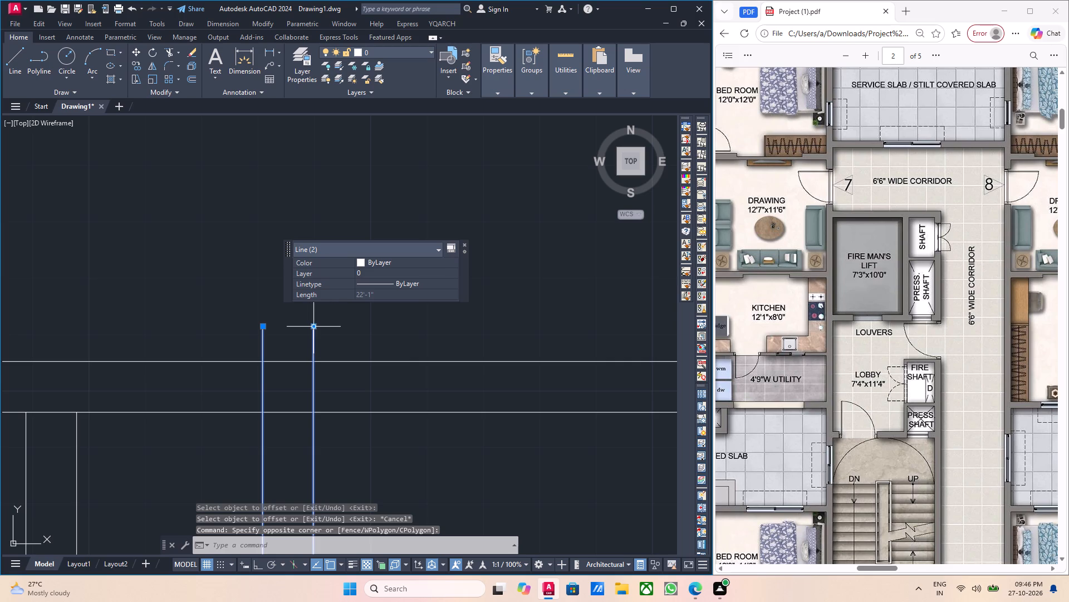
click(313, 326)
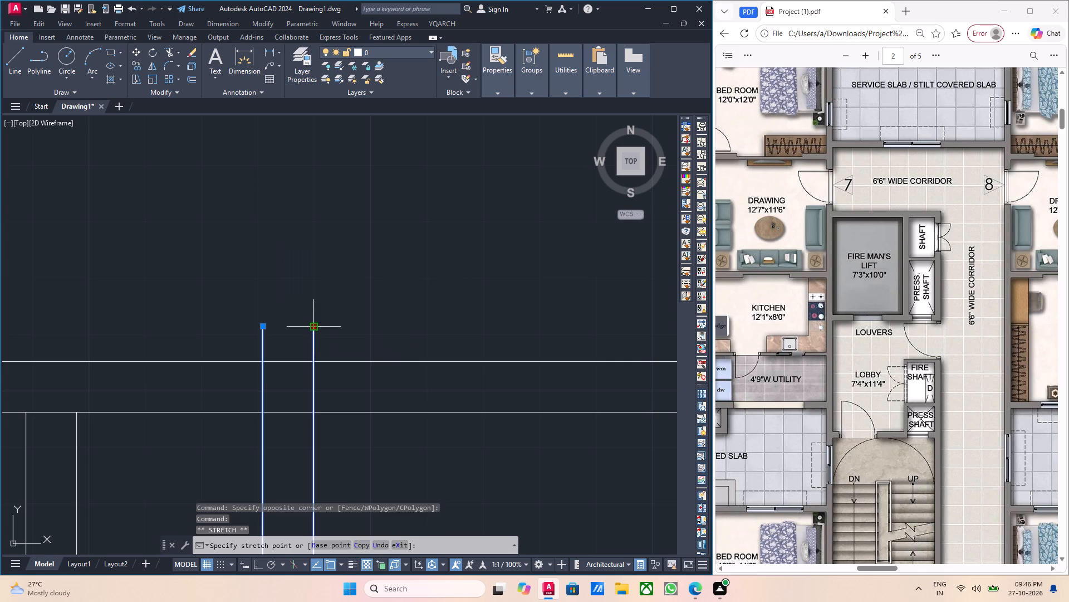
click(311, 361)
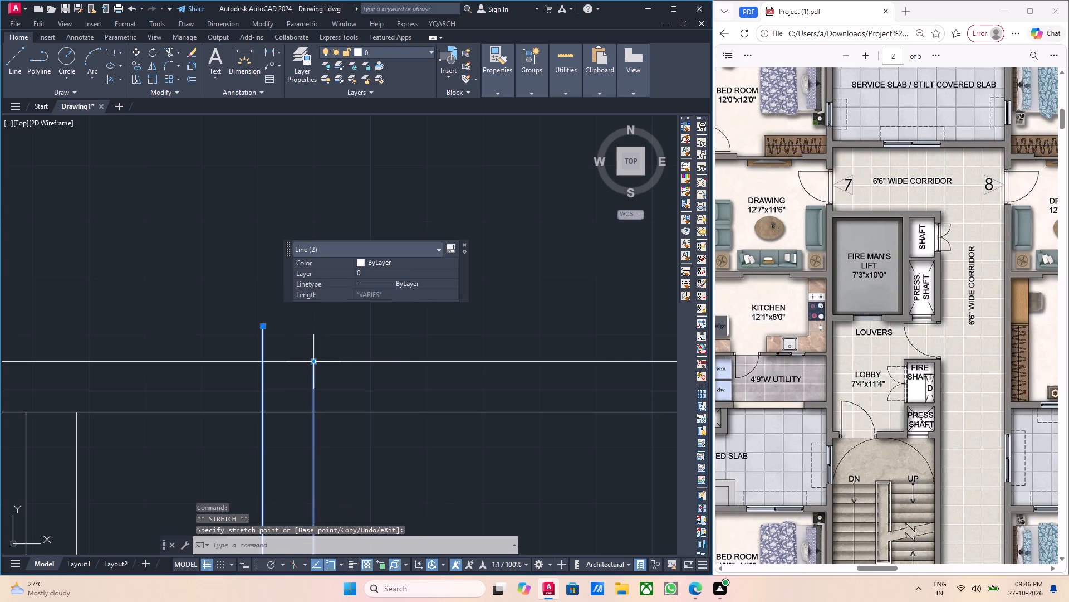
click(263, 328)
click(262, 413)
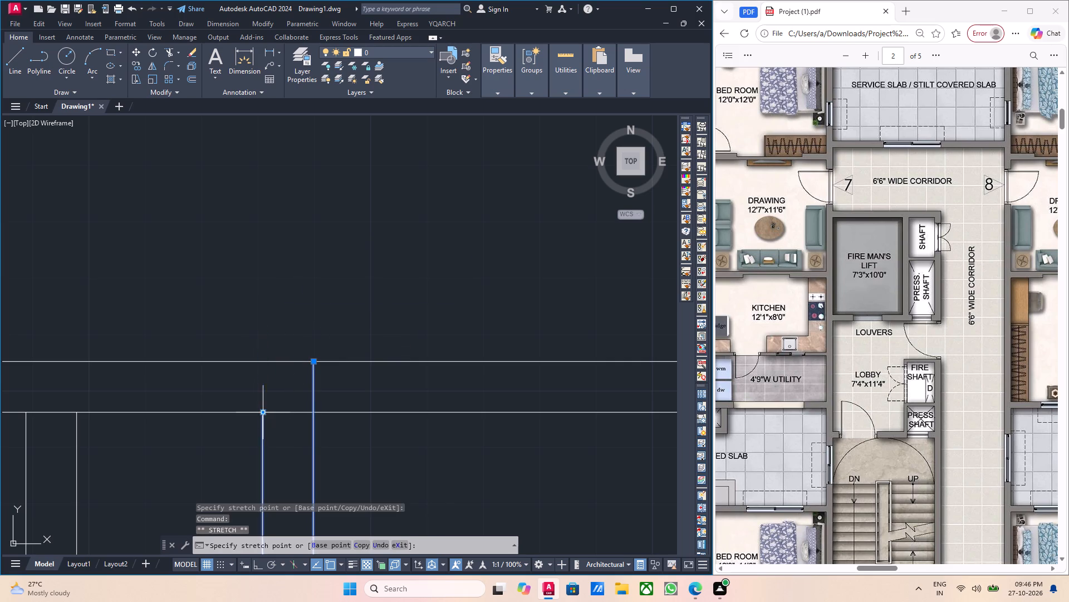
key(Escape)
Trim the wall above the lift where it crosses the side corridor and clean its corner with the shafts' outer wall.
scroll(280, 415, down, 2)
middle_drag(413, 458, 381, 438)
text(tr)
key(Return)
click(377, 395)
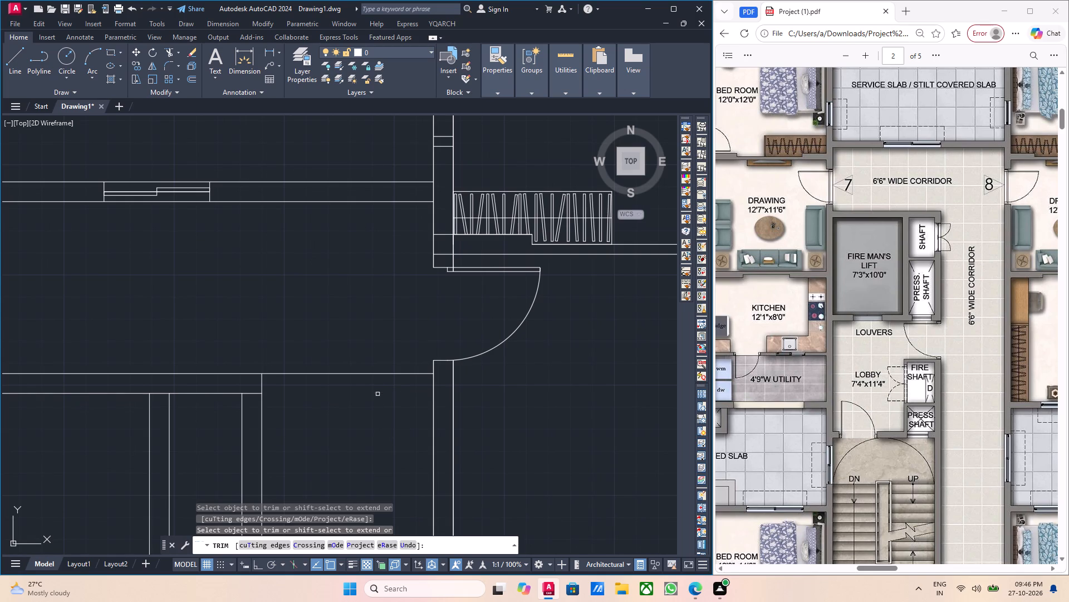
click(377, 375)
scroll(251, 425, down, 1)
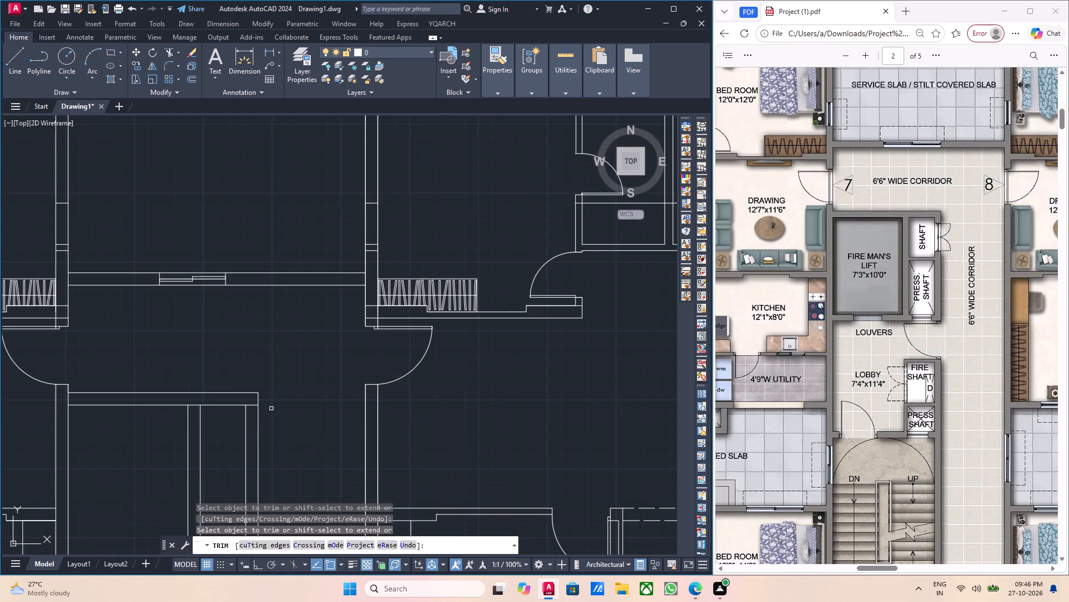
scroll(260, 406, up, 2)
click(242, 407)
scroll(243, 407, down, 2)
key(Escape)
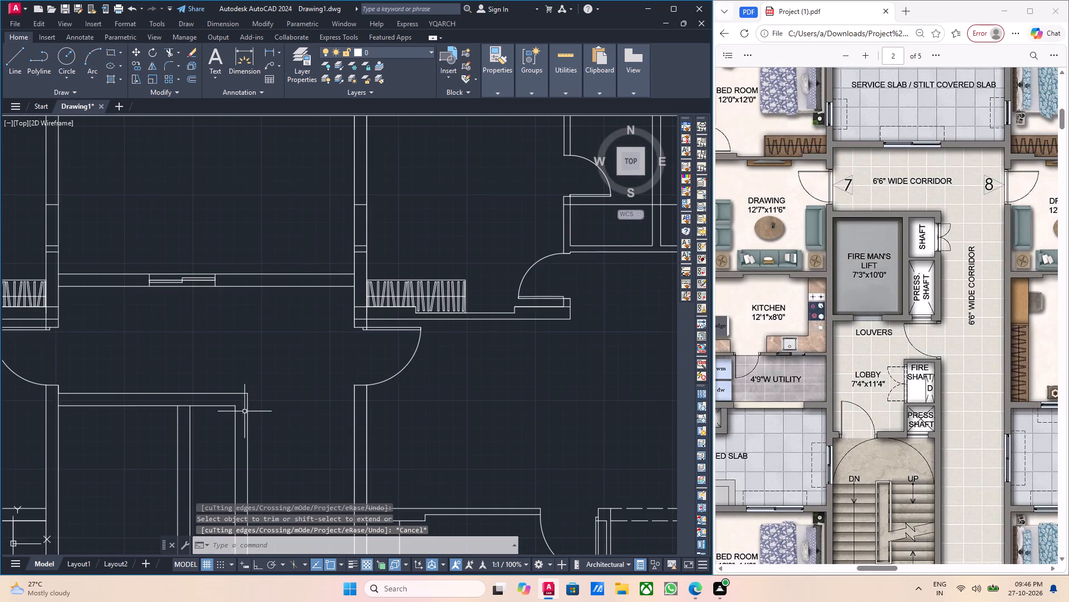
Trim the wall below the lift across the side corridor and open its junction with the shafts' outer wall.
middle_drag(298, 450, 287, 369)
middle_drag(296, 412, 279, 356)
middle_drag(272, 388, 275, 361)
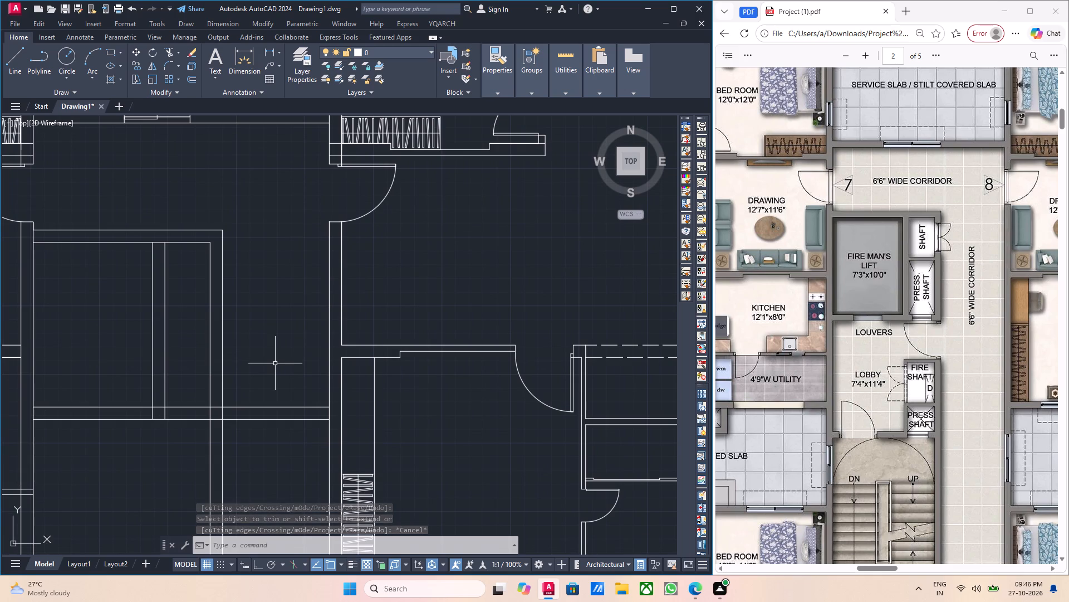
middle_drag(281, 365, 347, 356)
middle_drag(264, 259, 276, 278)
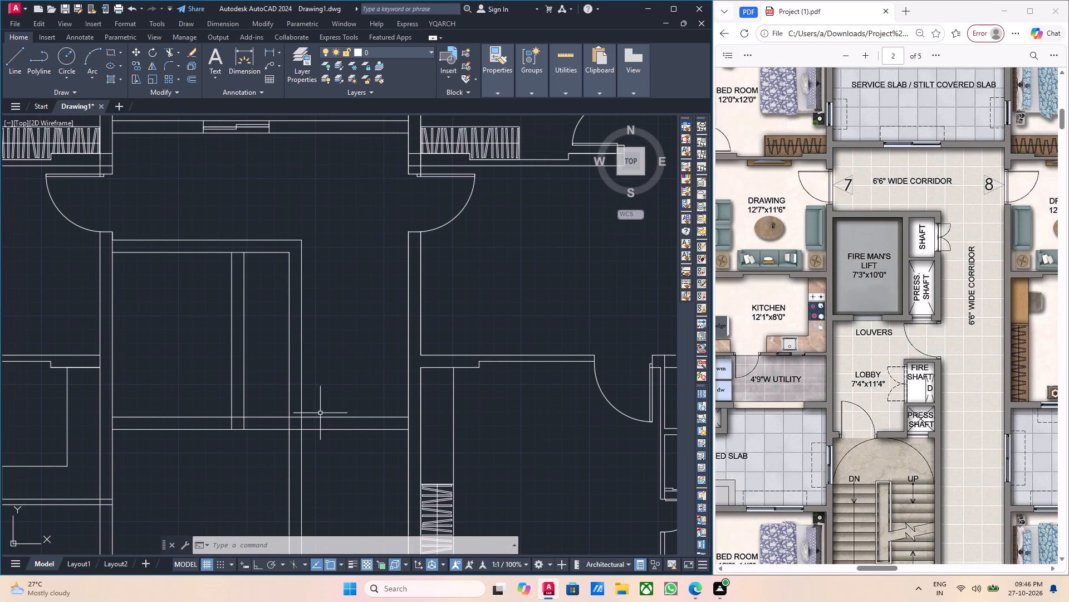
key(space)
scroll(366, 431, up, 2)
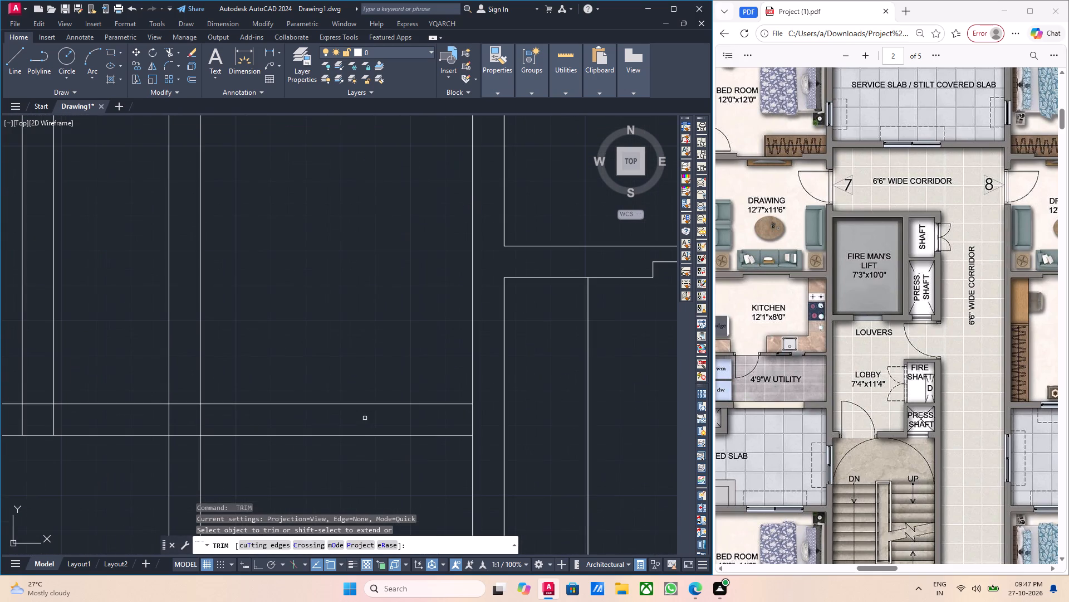
click(364, 435)
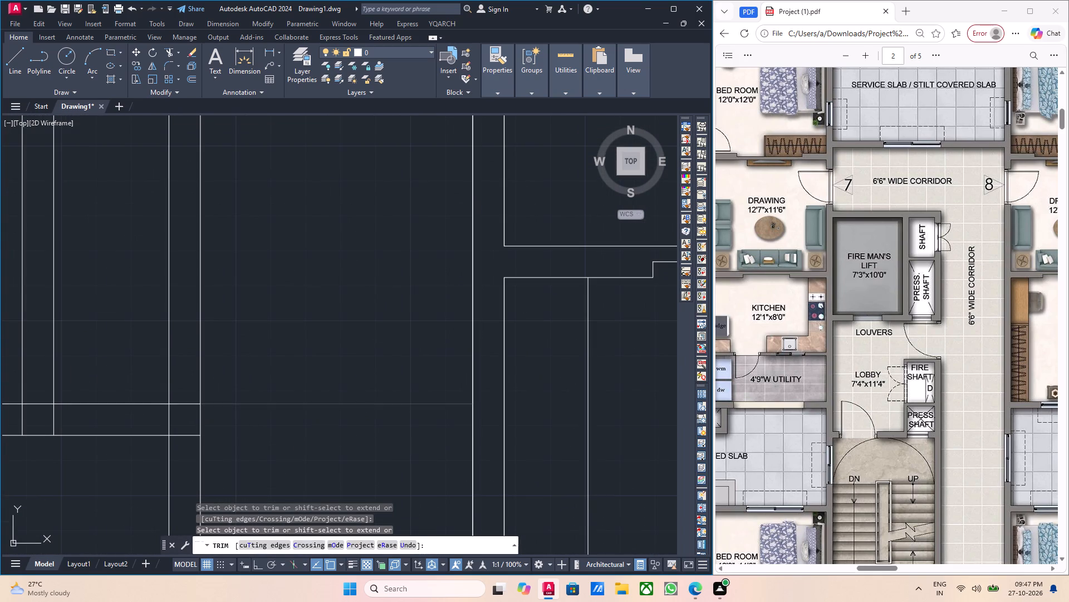
click(362, 405)
scroll(167, 420, up, 1)
click(167, 417)
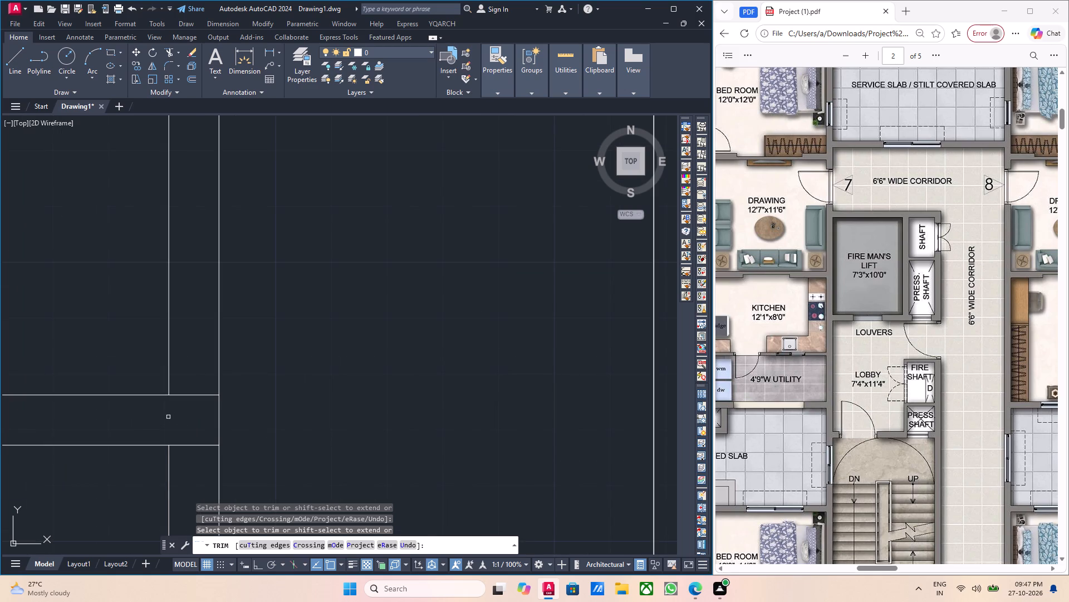
click(194, 396)
scroll(194, 396, down, 2)
middle_drag(298, 433, 291, 386)
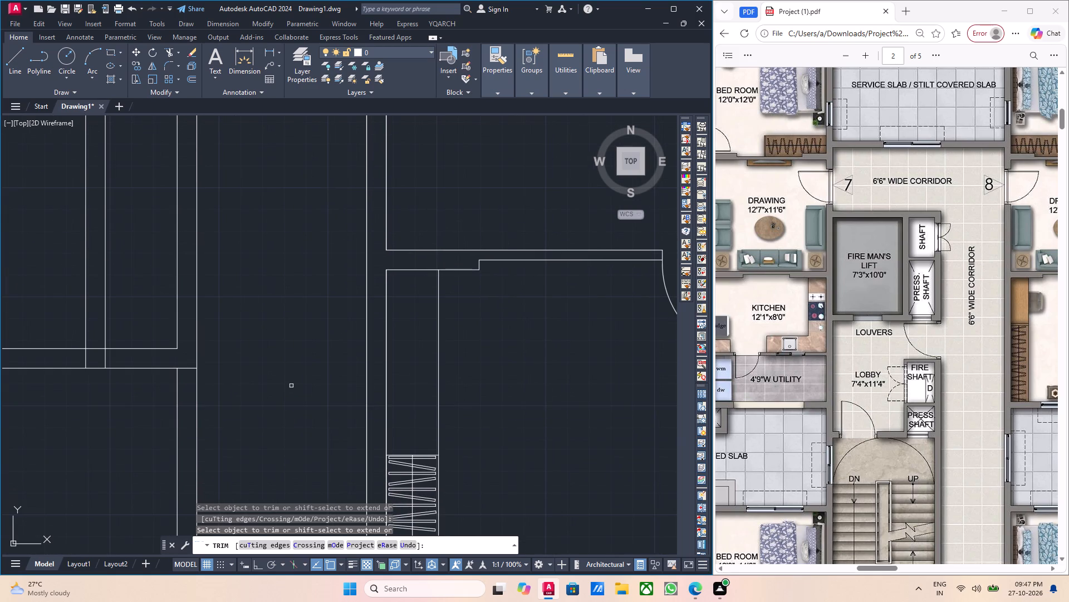
key(Escape)
Examine the reference plan's lift, shafts, lobby, staircase, cut-outs and side corridor along the shared core.
scroll(296, 394, down, 2)
middle_drag(279, 419, 282, 376)
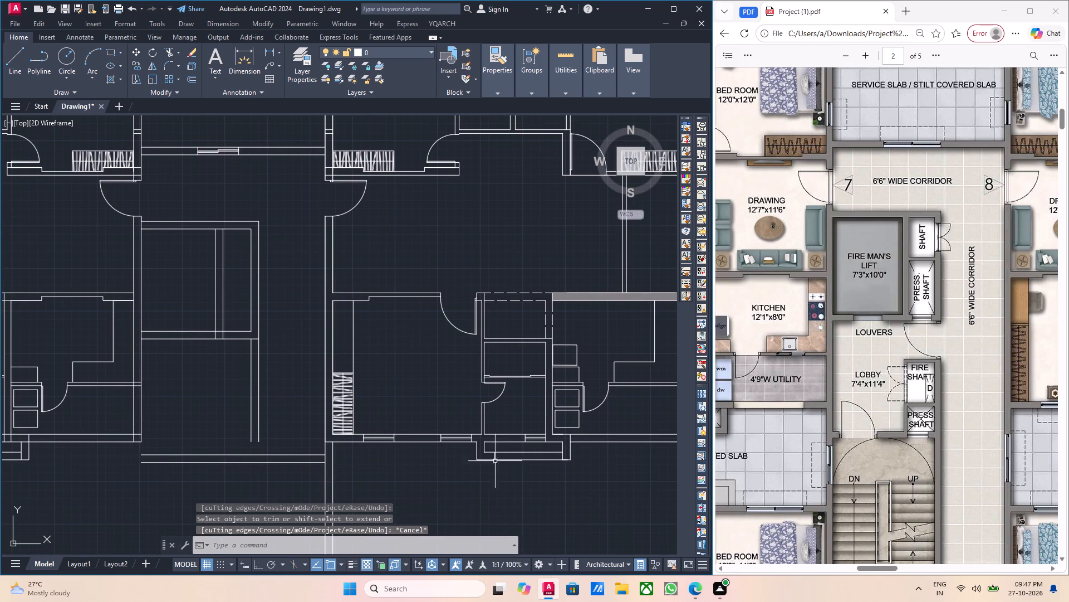
scroll(881, 423, down, 8)
scroll(866, 395, up, 1)
scroll(866, 395, down, 4)
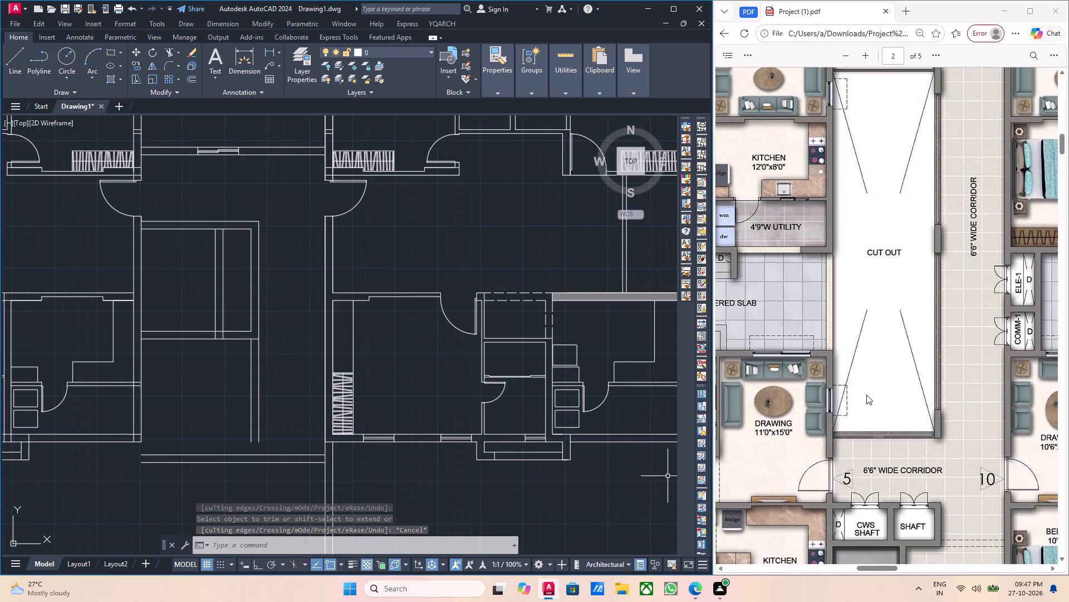
scroll(866, 395, down, 8)
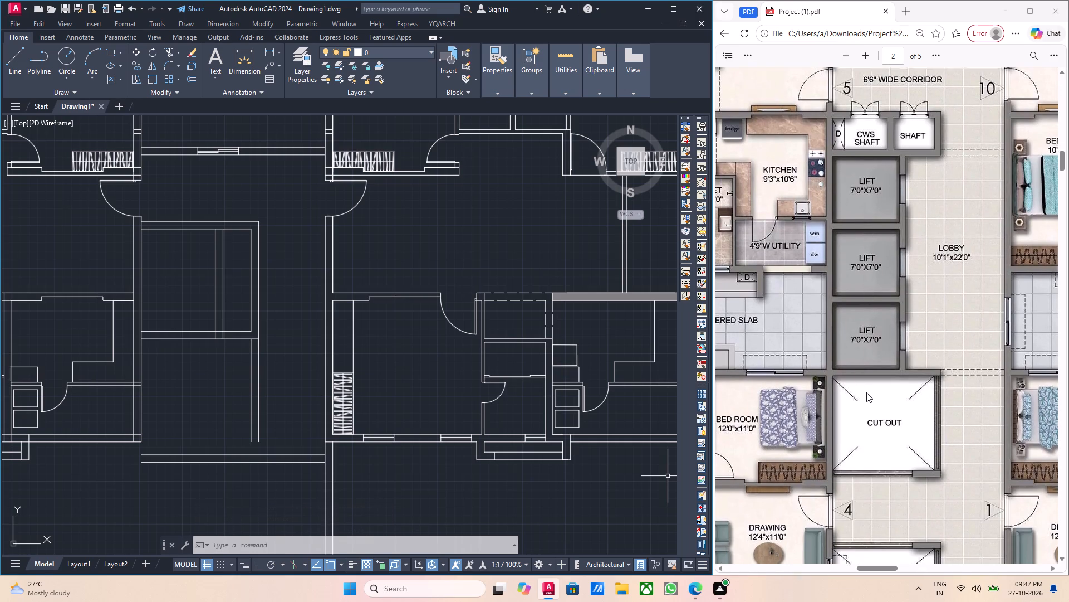
scroll(866, 392, down, 1)
scroll(866, 392, up, 15)
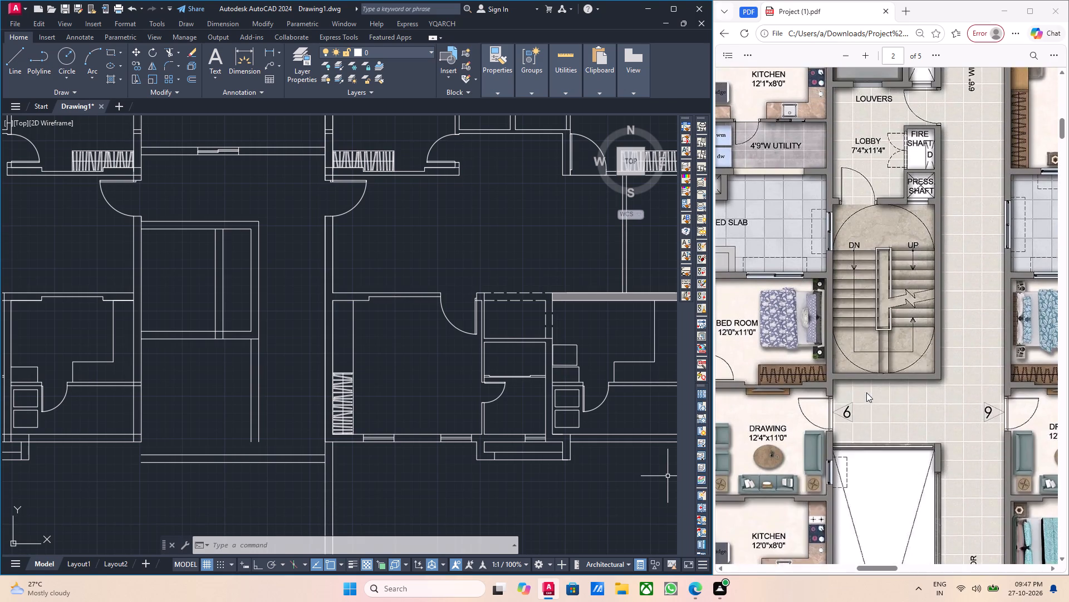
scroll(866, 392, up, 8)
scroll(866, 392, down, 4)
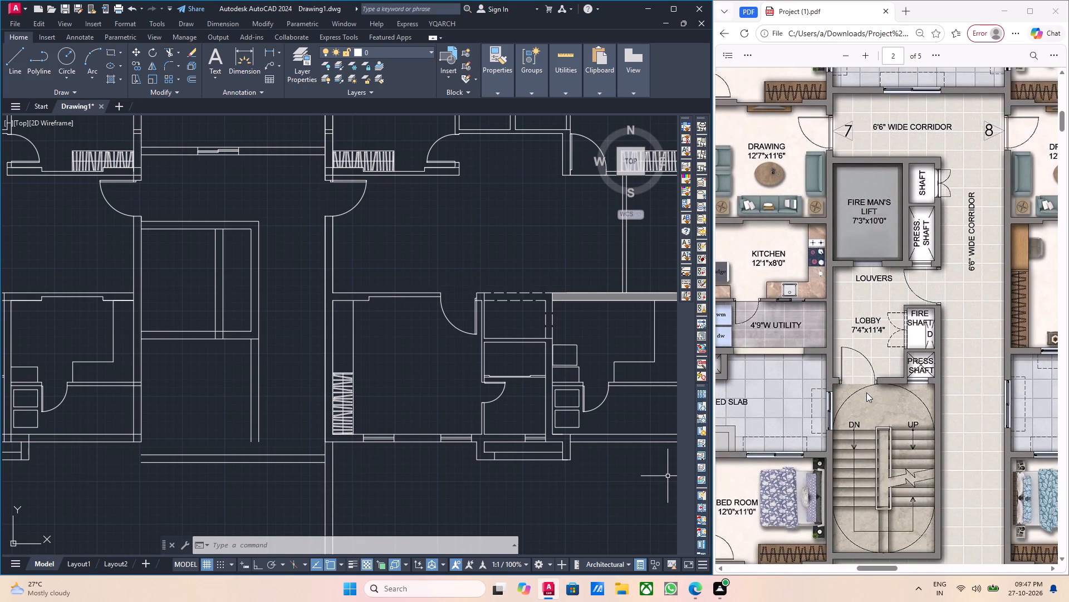
Trim the lift–shaft partition's lines and the upper wall line between them to open the junction with the wall below the lift.
scroll(866, 393, down, 2)
middle_drag(346, 405, 348, 415)
scroll(289, 413, up, 1)
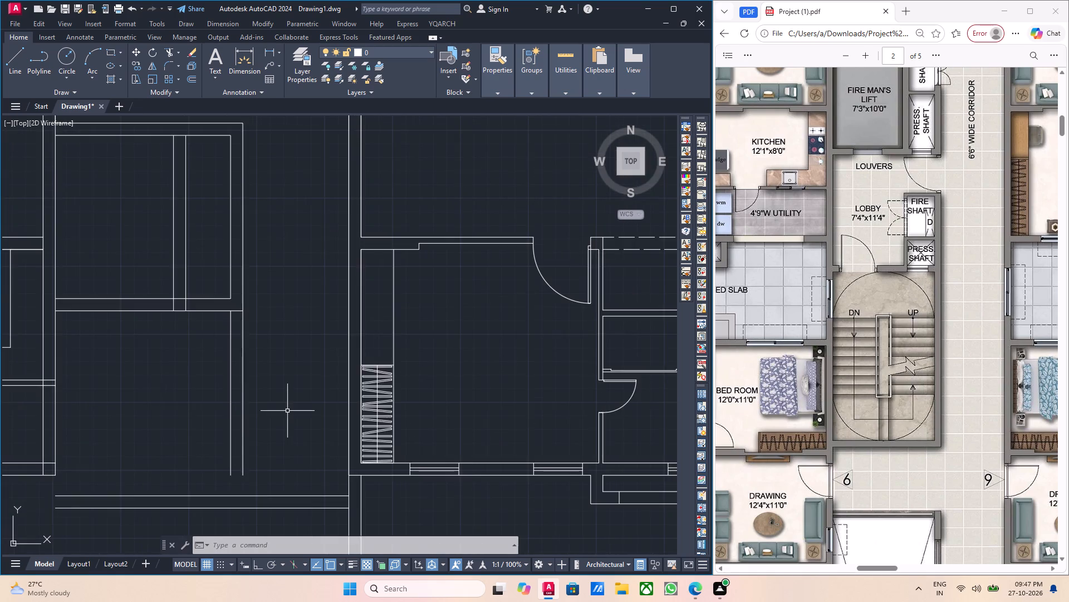
scroll(287, 411, down, 2)
middle_drag(284, 410, 300, 421)
scroll(266, 392, up, 2)
scroll(301, 404, down, 2)
middle_drag(319, 426, 311, 392)
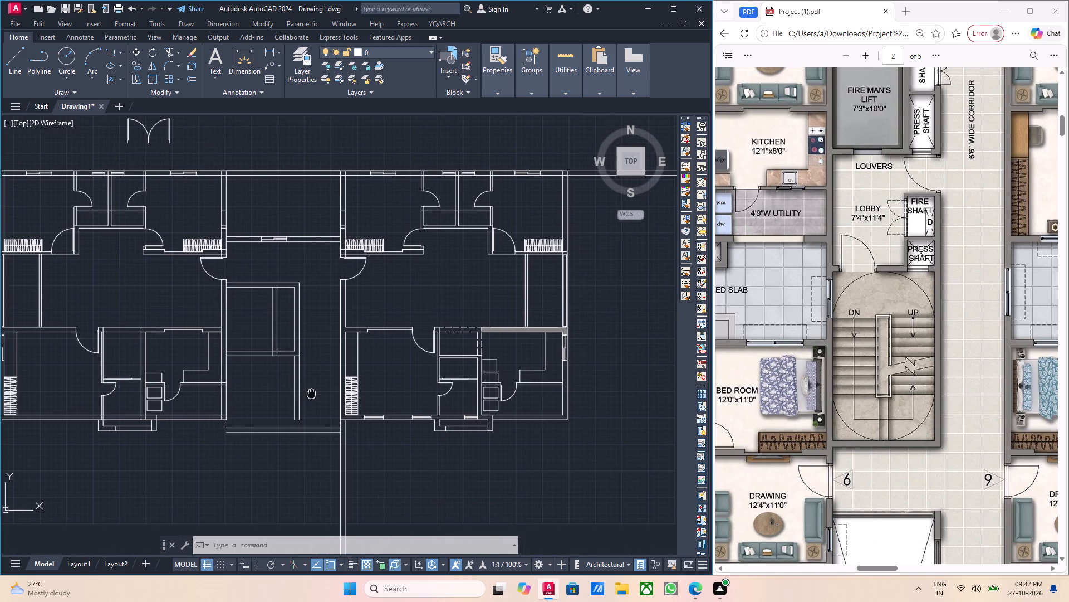
middle_drag(311, 392, 311, 392)
scroll(310, 394, up, 1)
middle_drag(224, 389, 264, 394)
scroll(279, 373, up, 1)
middle_drag(299, 381, 316, 455)
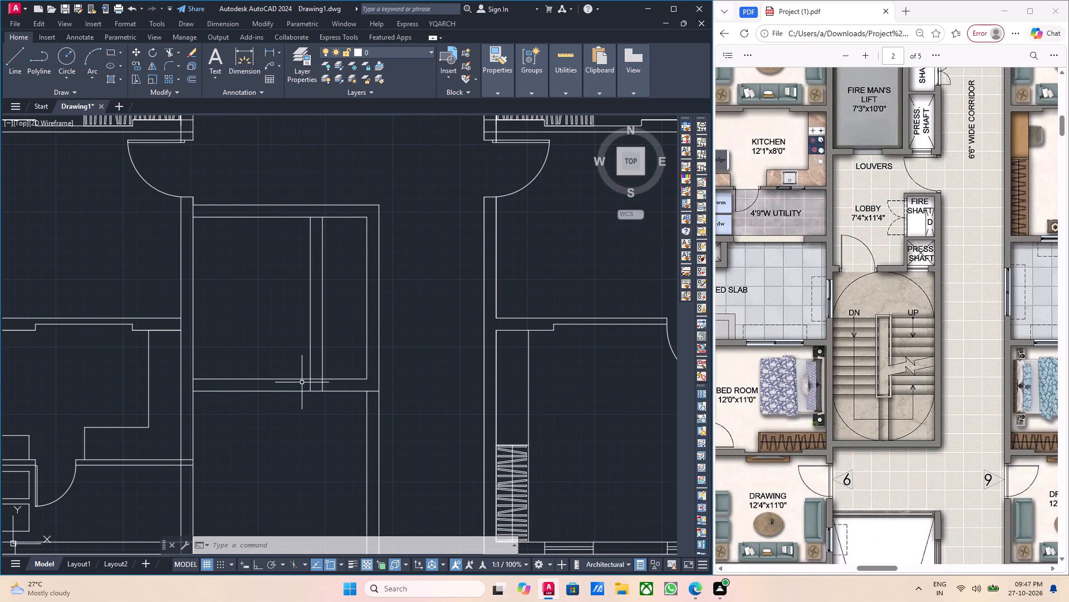
middle_drag(310, 396, 317, 421)
scroll(315, 408, up, 2)
text(tr')
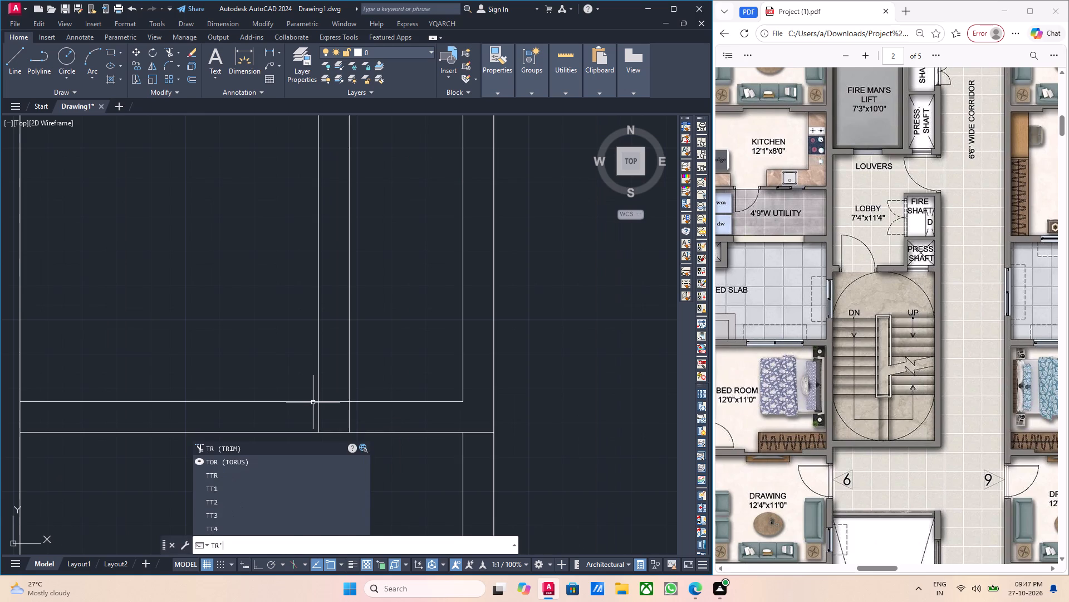
key(BackSpace)
key(Return)
scroll(322, 403, up, 2)
click(292, 440)
click(317, 430)
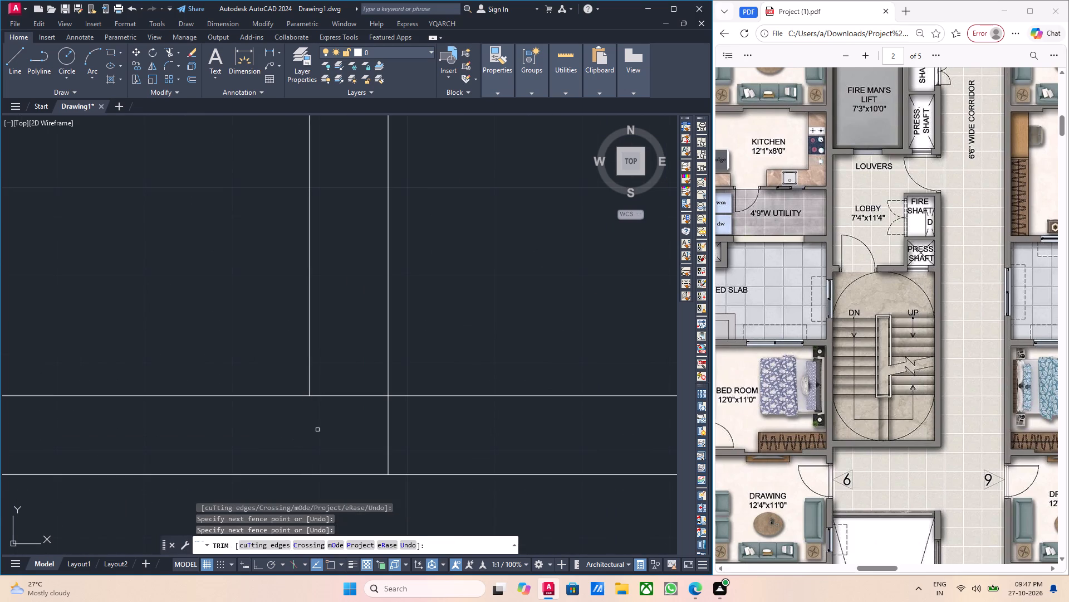
drag(328, 418, 331, 411)
click(338, 386)
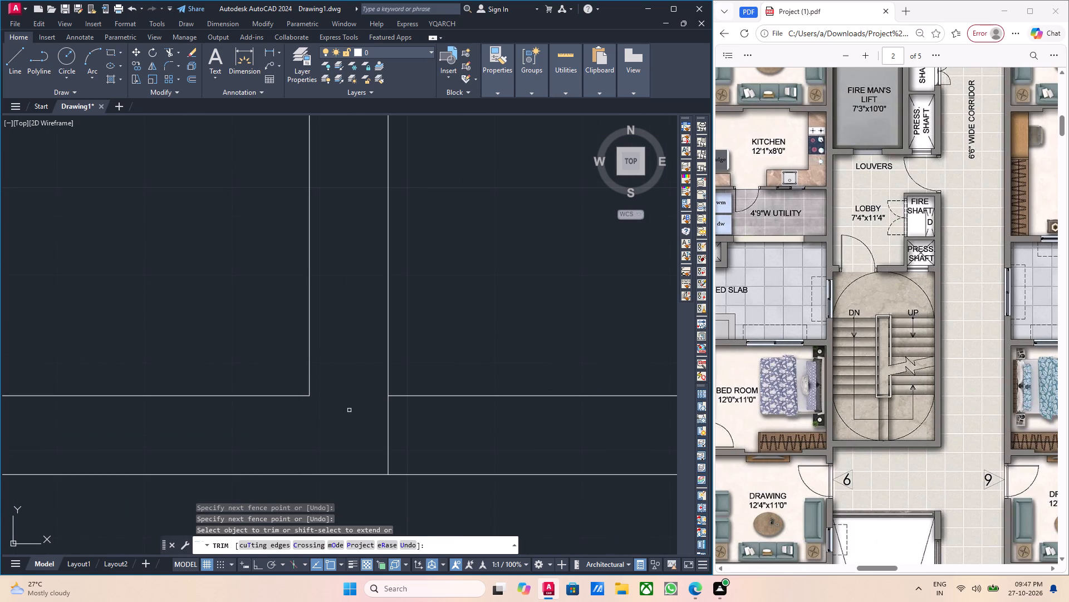
drag(367, 438, 375, 438)
click(409, 434)
scroll(409, 434, down, 3)
middle_drag(420, 436, 382, 442)
middle_drag(419, 444, 387, 440)
scroll(417, 437, up, 2)
key(Escape)
Draw a line across the wall below the shaft at the outer wall's inner face, and offset it 6 inches into the shaft's width.
click(383, 410)
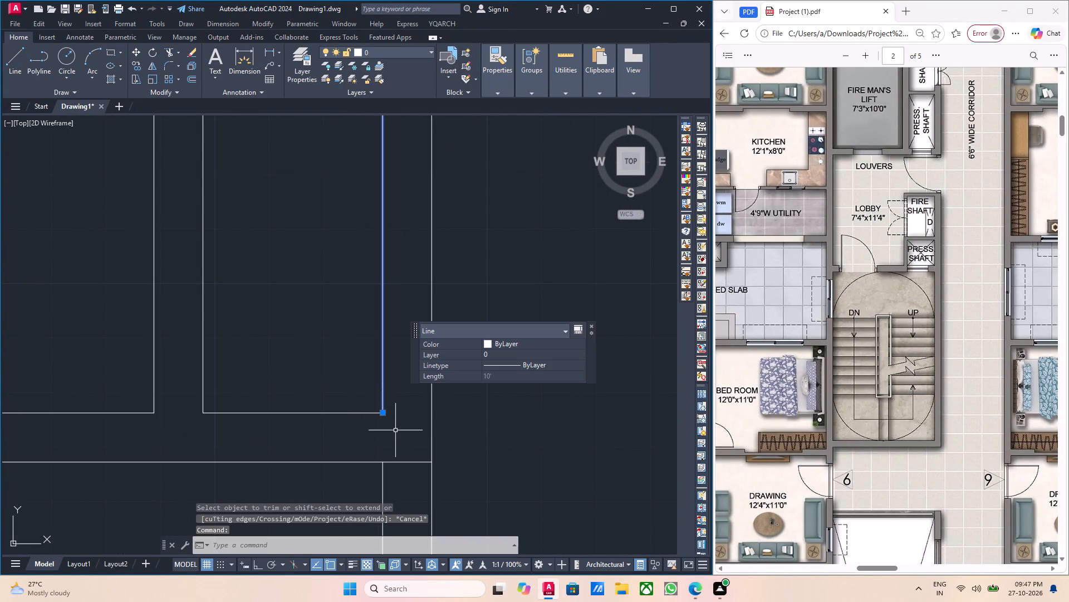
key(Escape)
key(l)
key(Return)
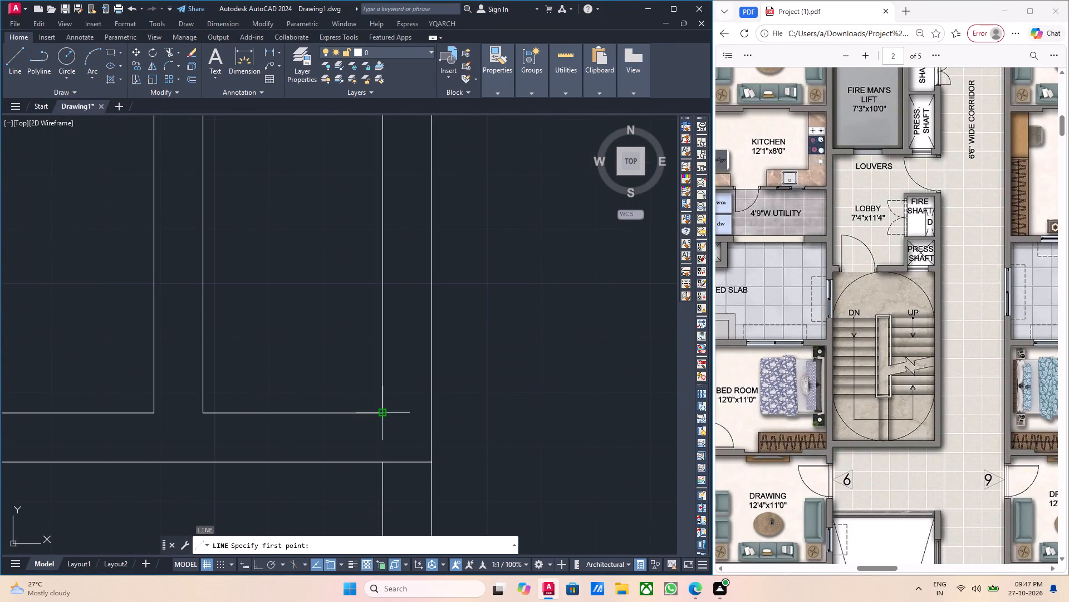
drag(379, 414, 381, 426)
click(381, 459)
key(Escape)
scroll(392, 449, up, 1)
drag(392, 449, 377, 449)
click(352, 449)
key(o)
key(Return)
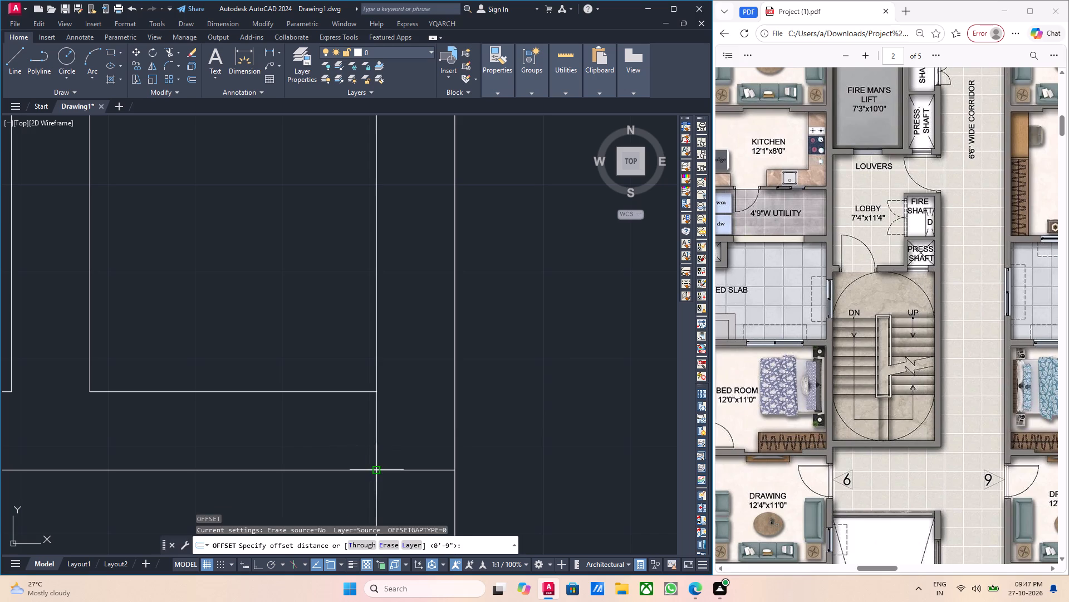
click(375, 469)
key(6)
key(Return)
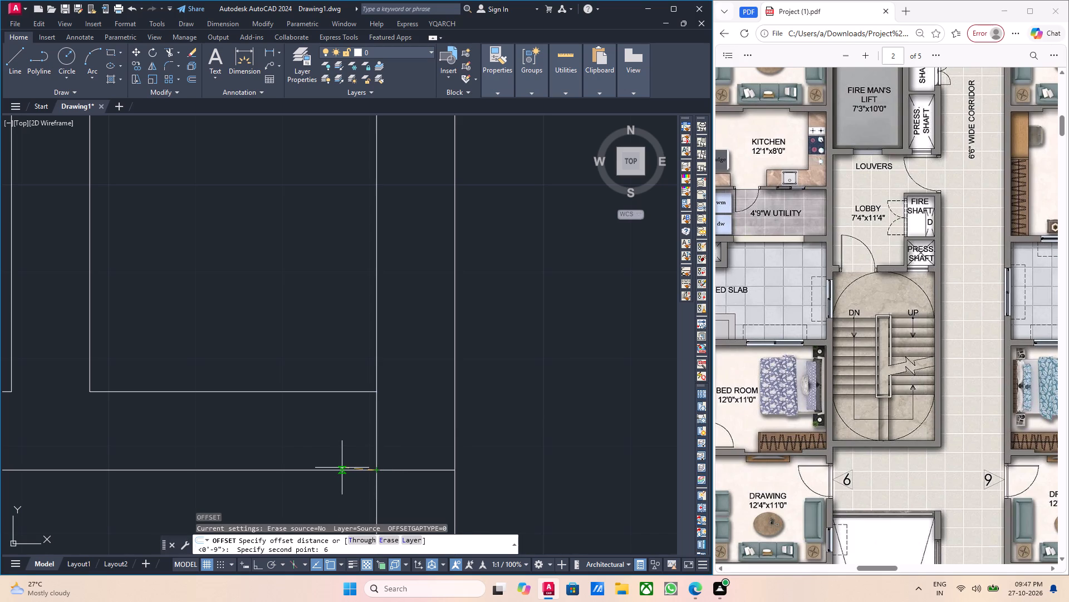
click(341, 440)
key(Escape)
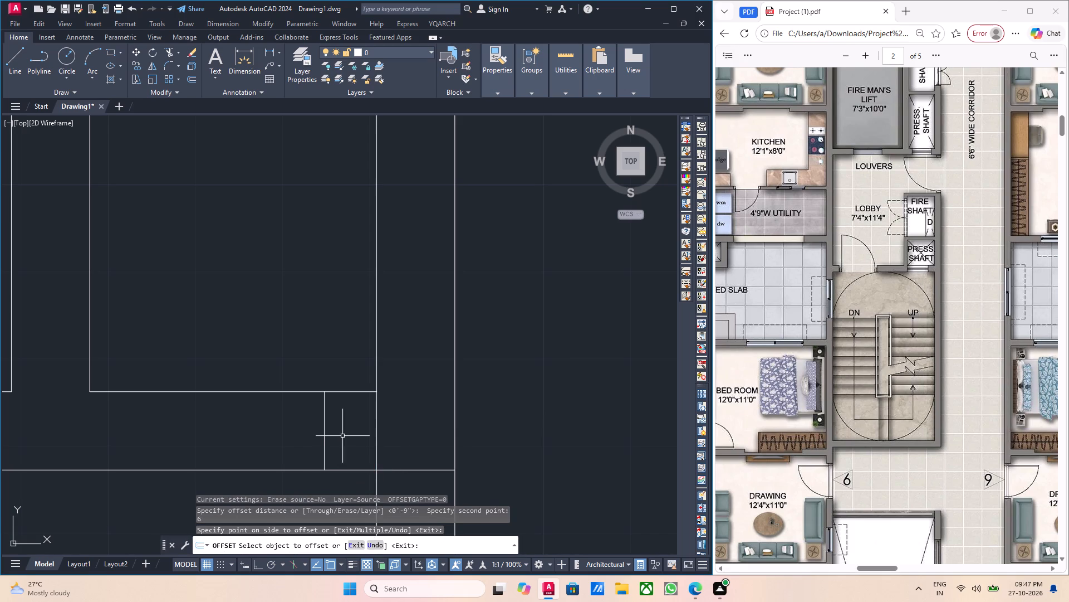
Offset the opening's jamb line about 1'-9 11/16" toward the lift partition to mark the opening's other side.
middle_drag(350, 434, 361, 456)
scroll(356, 448, up, 1)
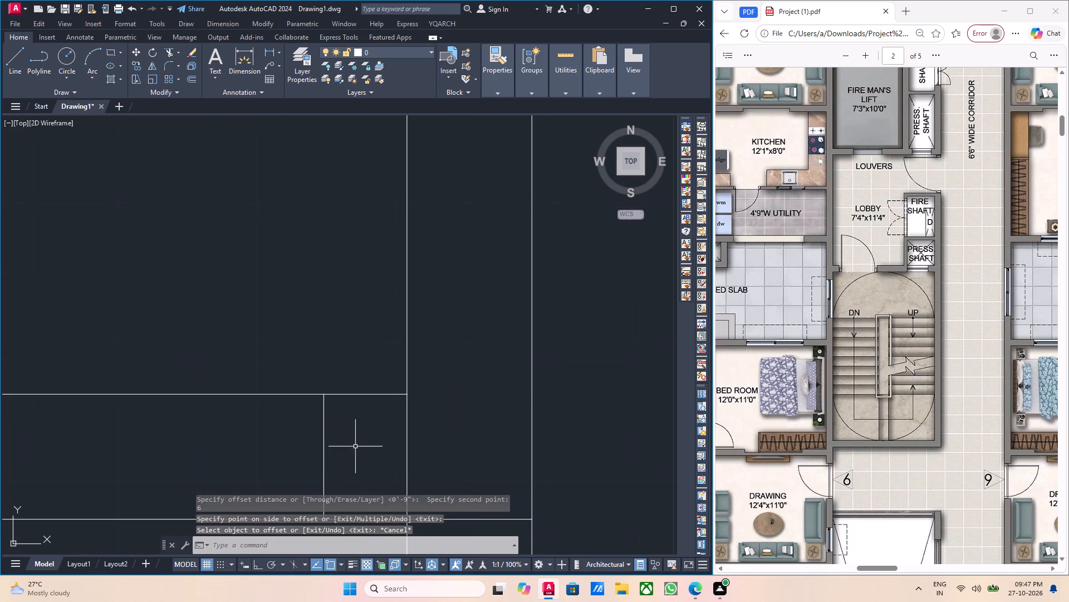
scroll(355, 446, up, 2)
drag(333, 452, 317, 450)
click(242, 445)
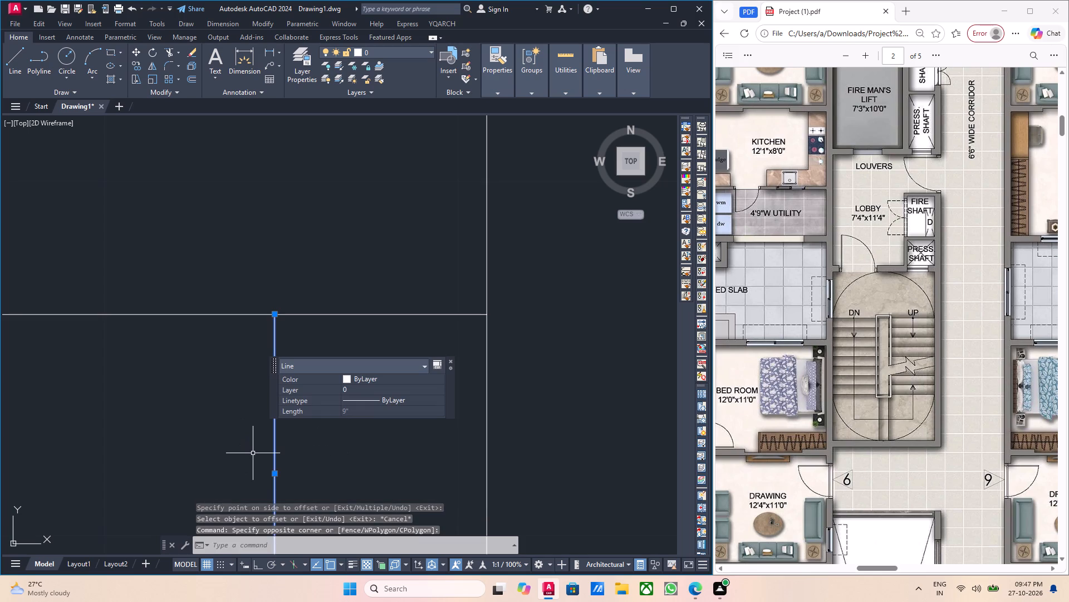
key(o)
key(Return)
scroll(257, 454, down, 3)
click(263, 416)
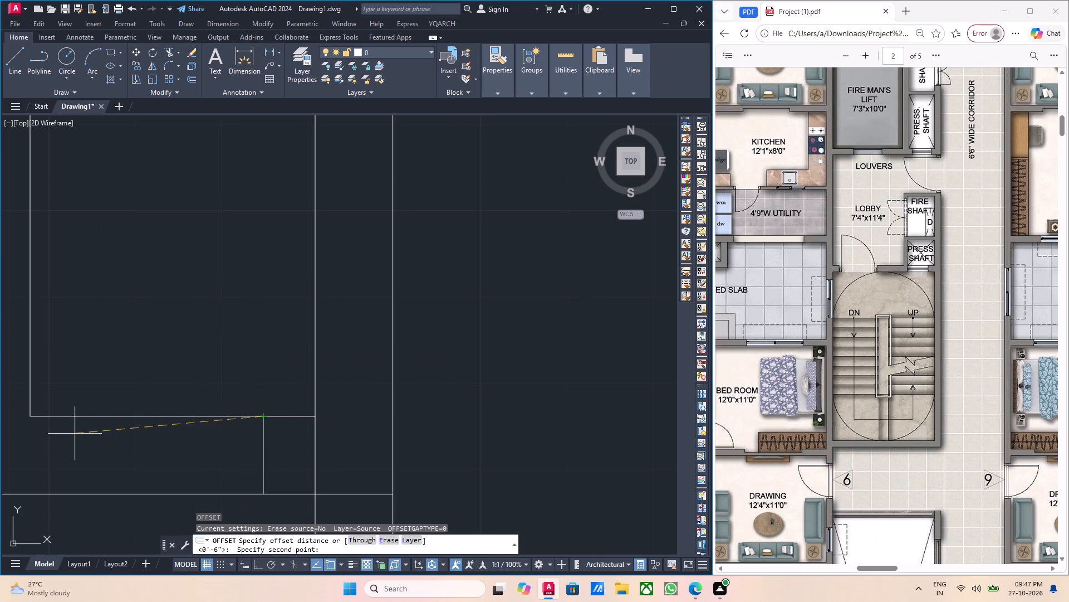
click(76, 416)
click(139, 385)
key(Escape)
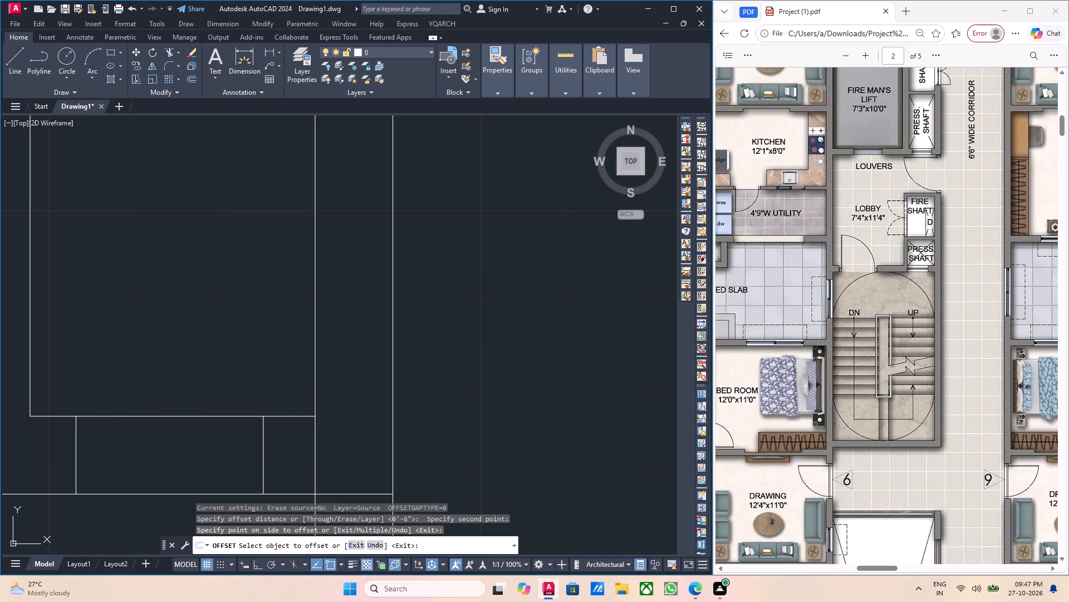
Draw a centre line between the midpoints of the opening's jambs and offset it 1 inch to both sides.
middle_drag(184, 413, 224, 423)
scroll(158, 414, up, 1)
middle_drag(175, 471, 209, 385)
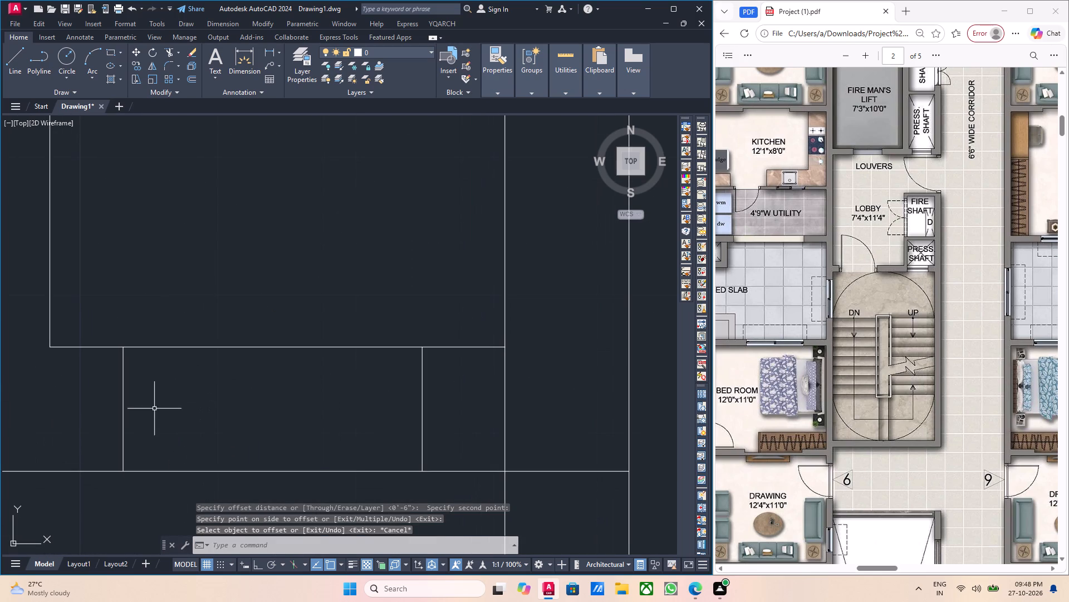
key(l)
key(Return)
drag(121, 411, 127, 411)
click(425, 406)
key(Escape)
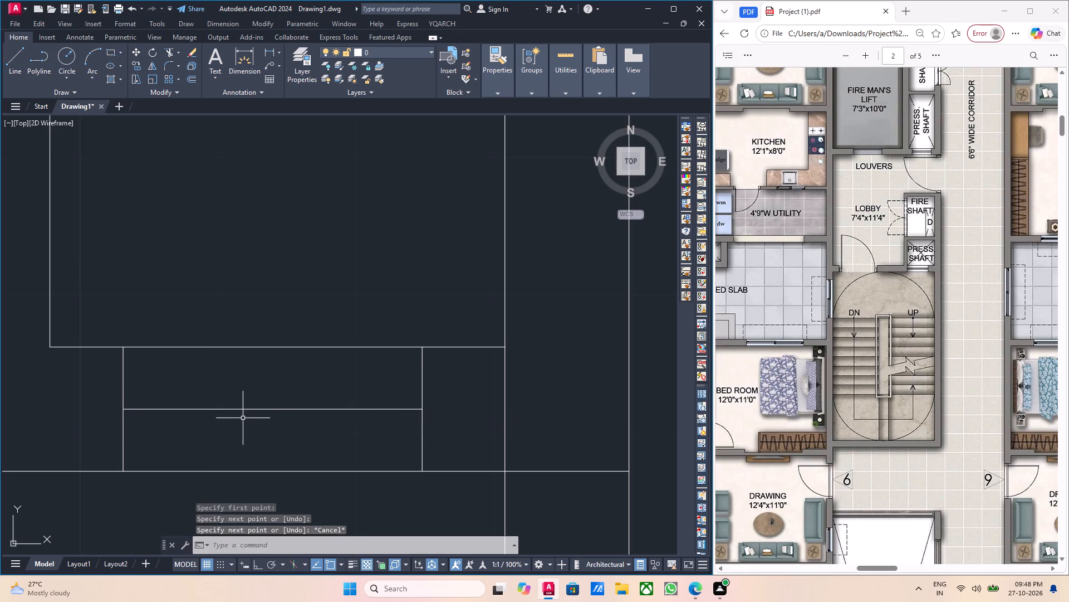
key(Escape)
click(266, 424)
click(255, 404)
middle_drag(295, 418, 282, 417)
key(o)
key(Return)
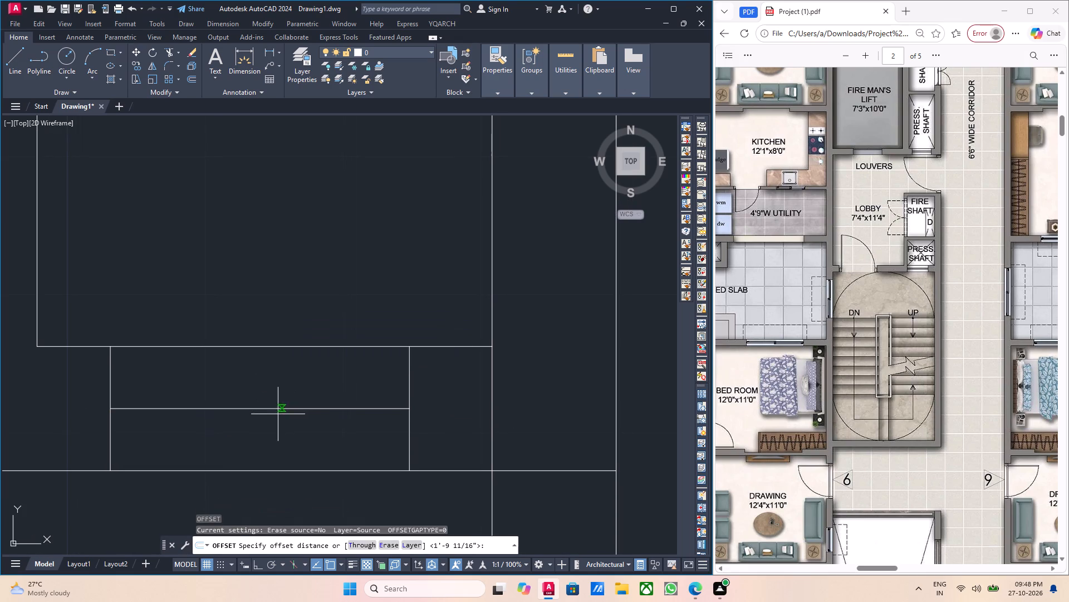
scroll(274, 412, up, 1)
click(269, 406)
key(1)
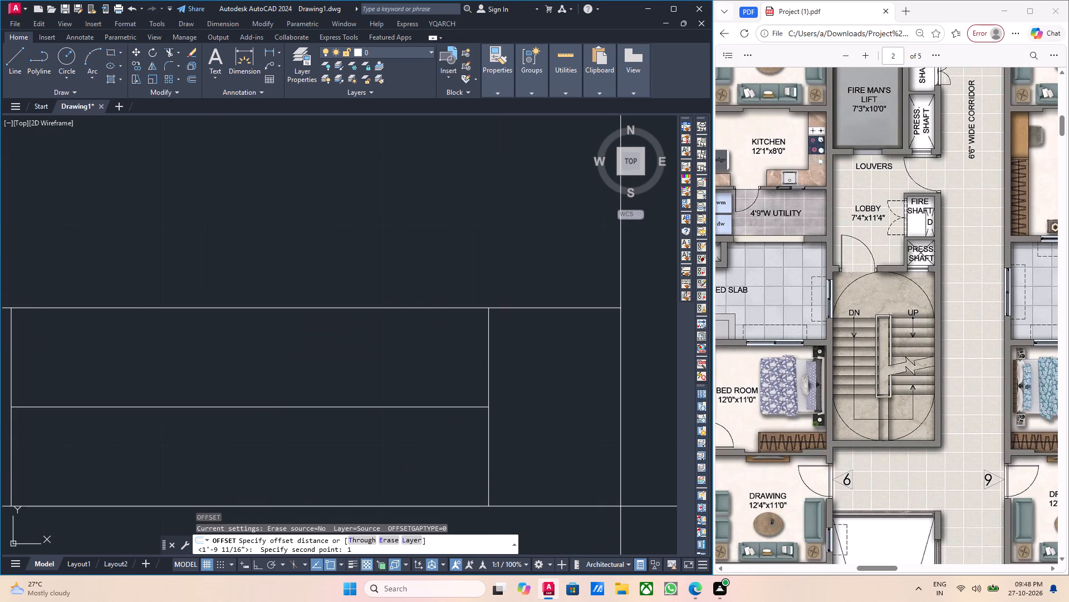
key(Return)
click(263, 380)
click(266, 407)
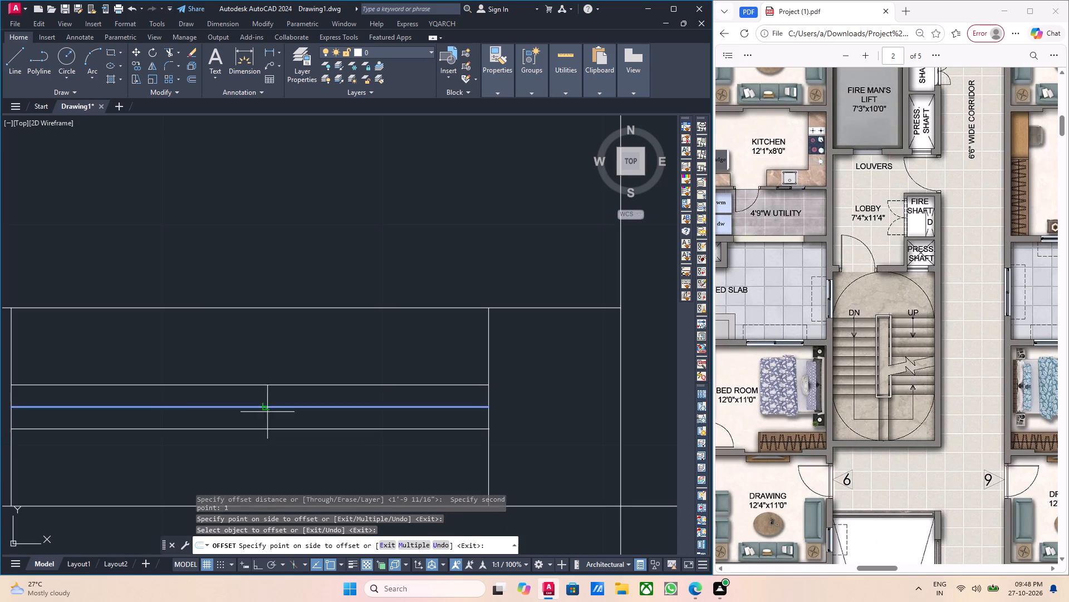
click(267, 423)
scroll(298, 438, down, 2)
key(Escape)
Review the finished shaft opening and the overall layout of both flats and the core in the drawing.
middle_drag(302, 448, 364, 452)
middle_drag(304, 454, 350, 424)
middle_drag(341, 426, 341, 426)
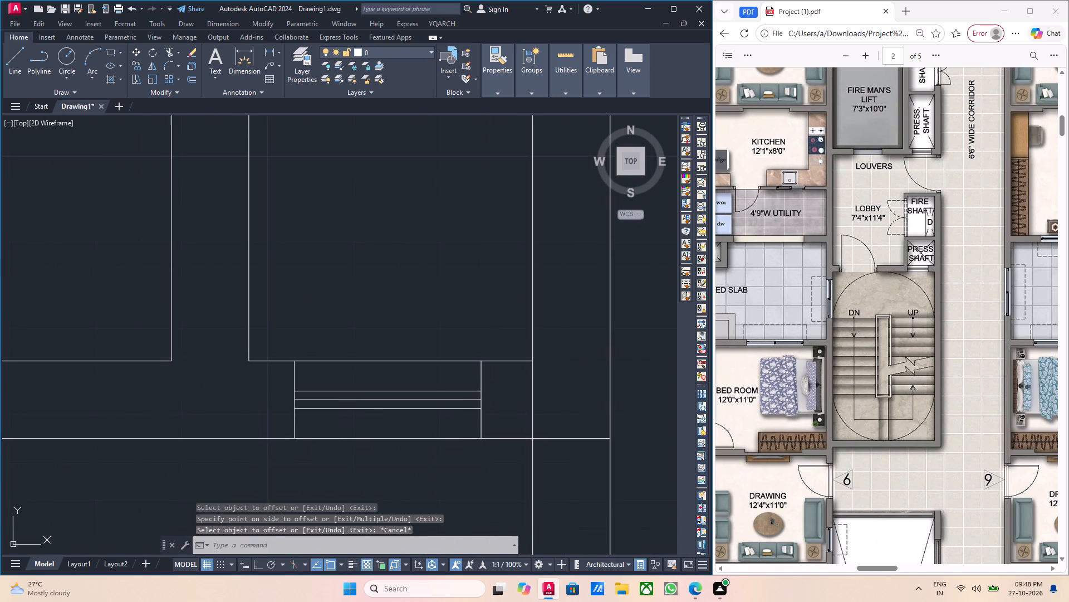
middle_drag(341, 426, 347, 426)
middle_drag(351, 430, 374, 436)
middle_drag(335, 436, 372, 431)
scroll(350, 430, down, 1)
key(Escape)
middle_drag(401, 440, 396, 411)
scroll(407, 446, down, 7)
middle_drag(411, 457, 381, 373)
scroll(373, 375, up, 3)
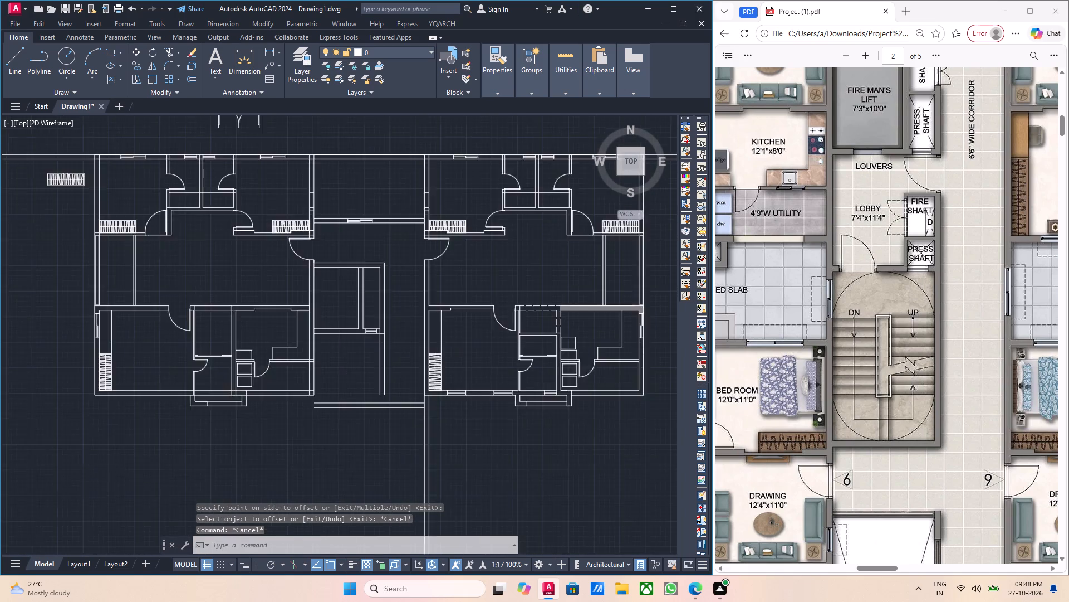
scroll(373, 370, down, 3)
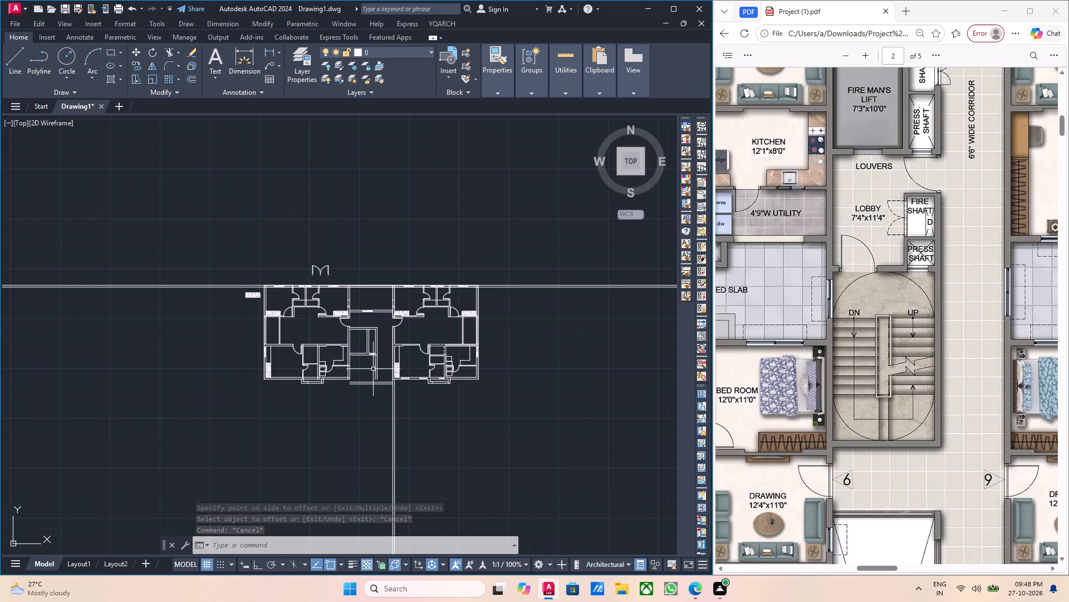
scroll(373, 369, up, 2)
scroll(373, 366, down, 1)
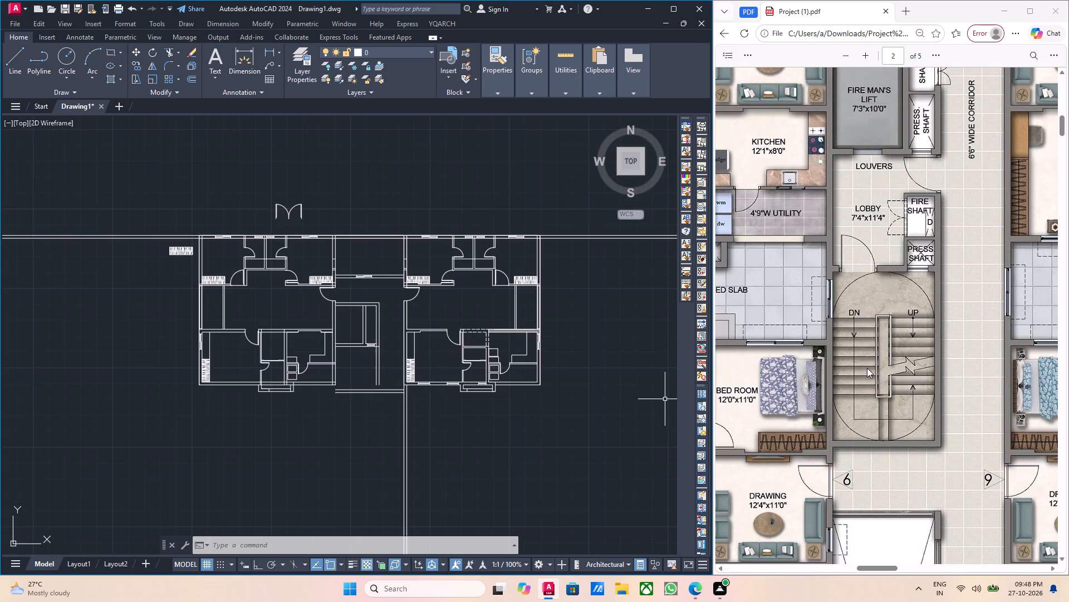
Examine the reference PDF's full floor plans, comparing the remaining flats, lifts, cut-outs, staircases and corridors along the core.
ctrl+scroll(878, 368, down, 10)
scroll(823, 357, down, 4)
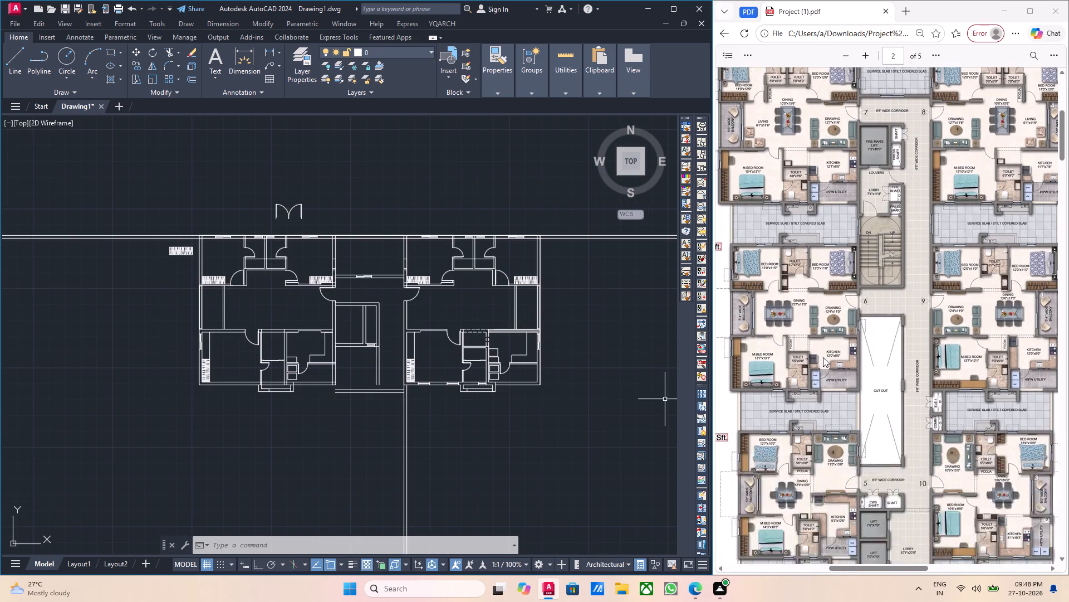
scroll(823, 357, down, 20)
scroll(823, 357, down, 4)
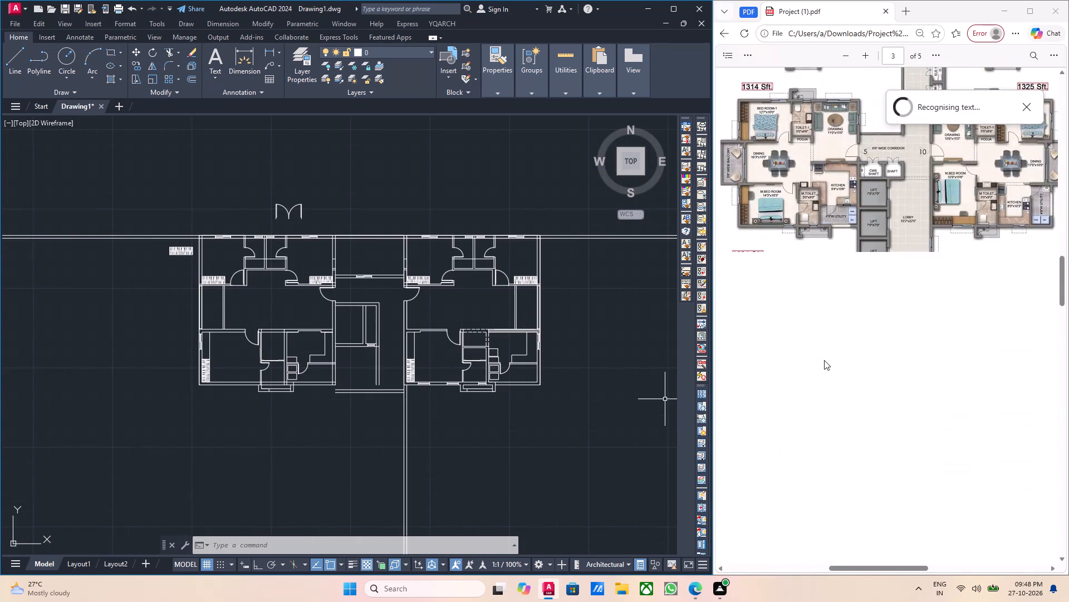
scroll(824, 360, down, 3)
scroll(824, 361, up, 12)
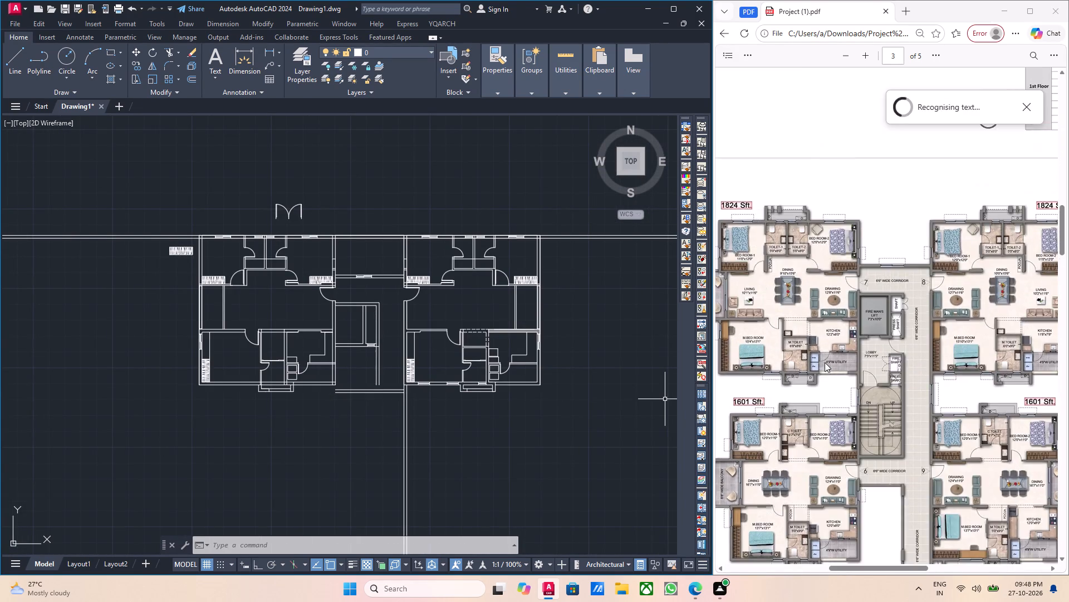
scroll(825, 362, up, 20)
scroll(825, 362, up, 3)
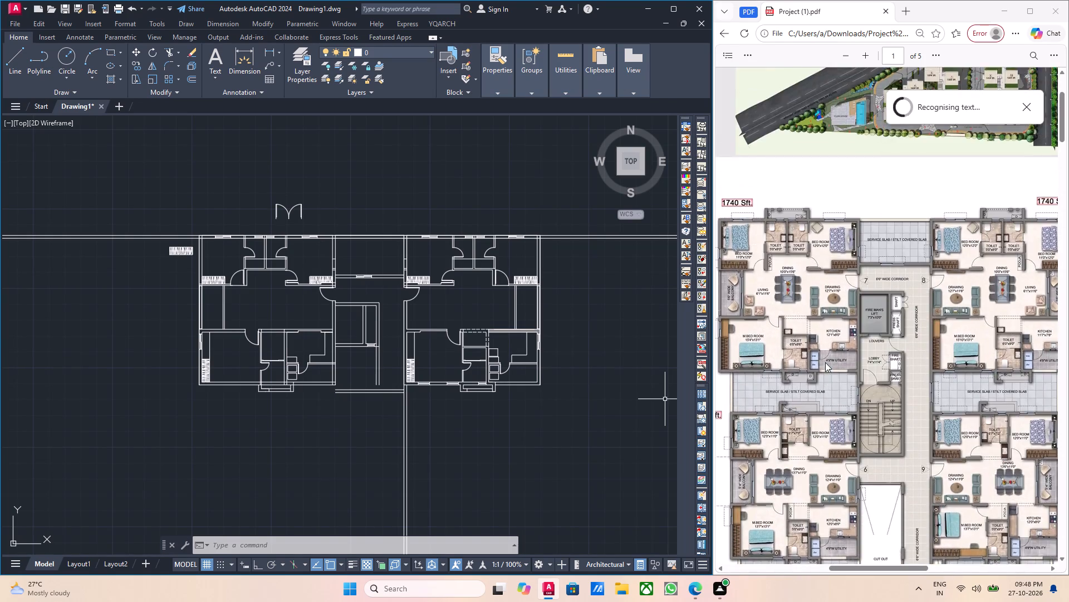
scroll(825, 362, up, 5)
scroll(825, 362, down, 9)
scroll(765, 272, down, 3)
scroll(797, 312, down, 3)
middle_drag(811, 326, 820, 407)
scroll(815, 377, up, 7)
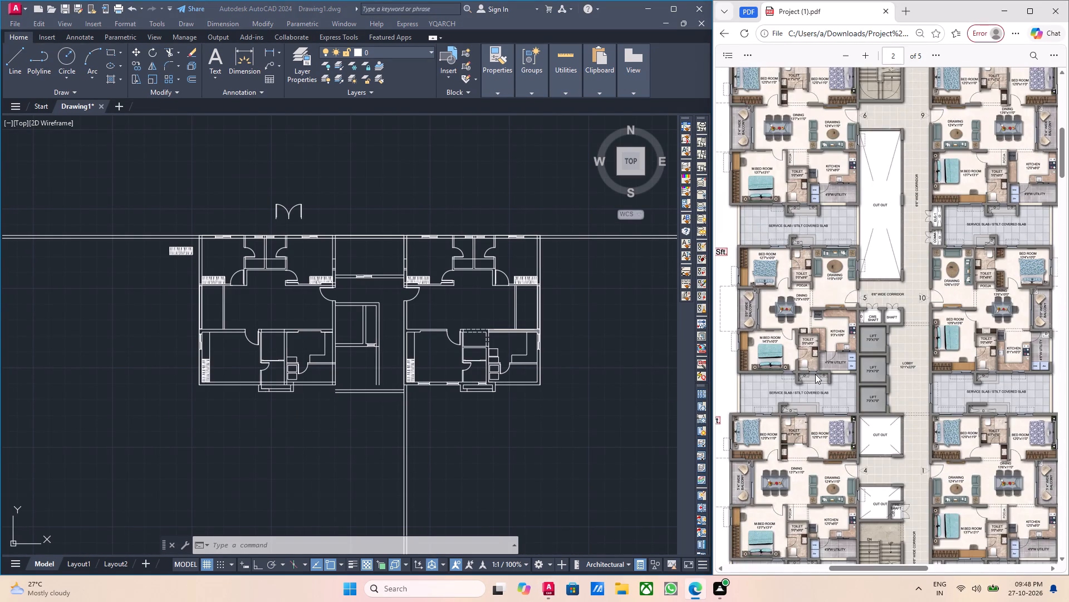
scroll(801, 349, down, 2)
scroll(802, 349, up, 3)
scroll(804, 348, down, 3)
scroll(804, 348, up, 3)
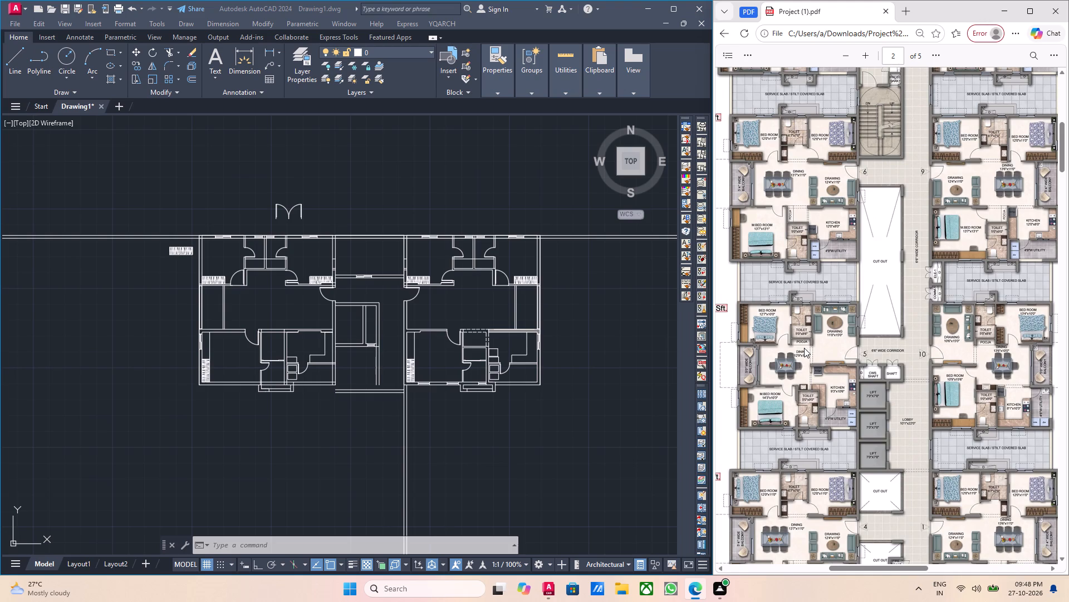
scroll(811, 349, down, 3)
scroll(817, 352, up, 3)
scroll(865, 439, down, 3)
scroll(822, 422, down, 5)
scroll(821, 415, up, 1)
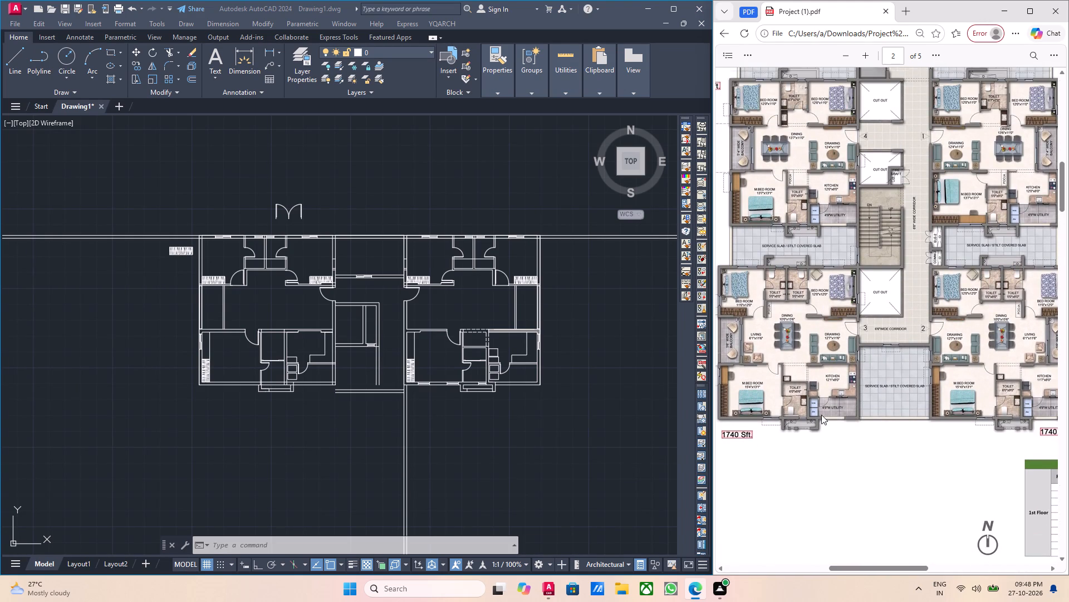
scroll(821, 415, down, 1)
scroll(824, 415, up, 3)
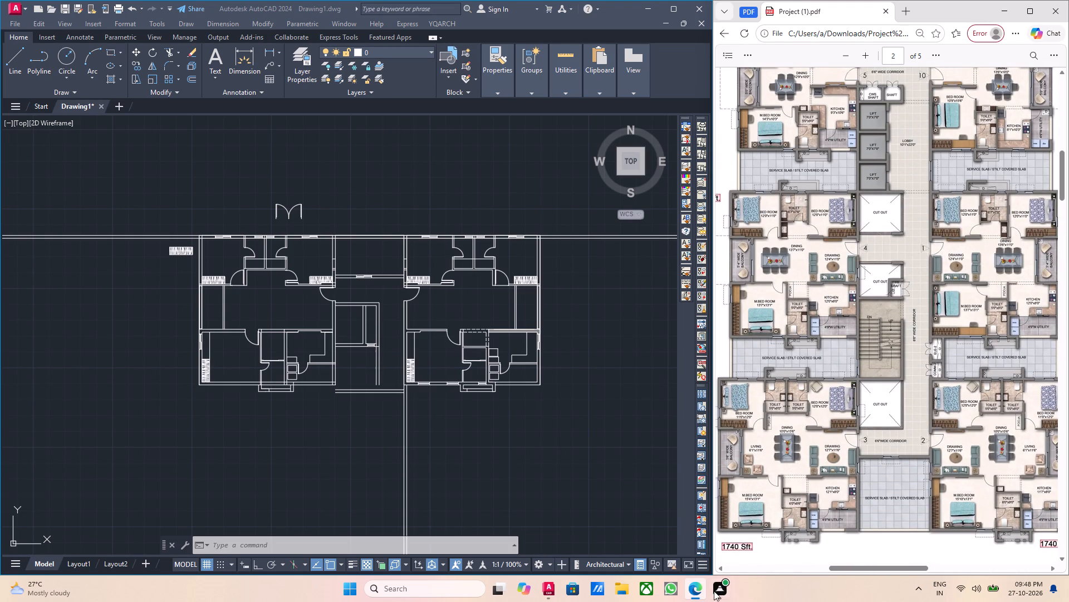
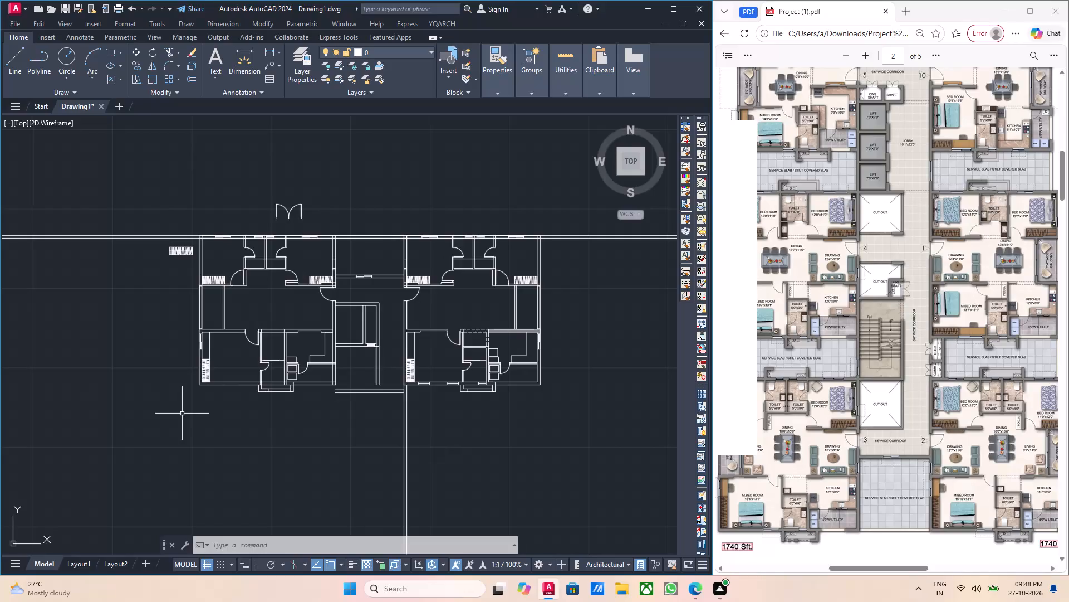
Examine the drawn floor plan around the central core and the two flats beside it.
middle_drag(274, 455, 204, 443)
scroll(208, 441, down, 1)
scroll(303, 401, up, 2)
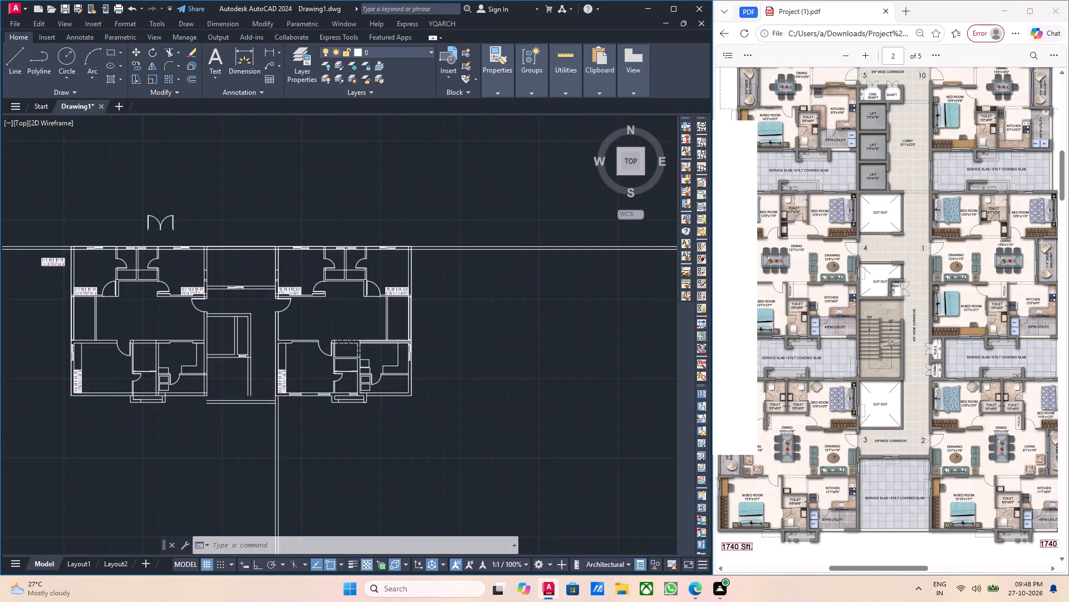
scroll(291, 401, up, 1)
middle_drag(296, 404, 346, 422)
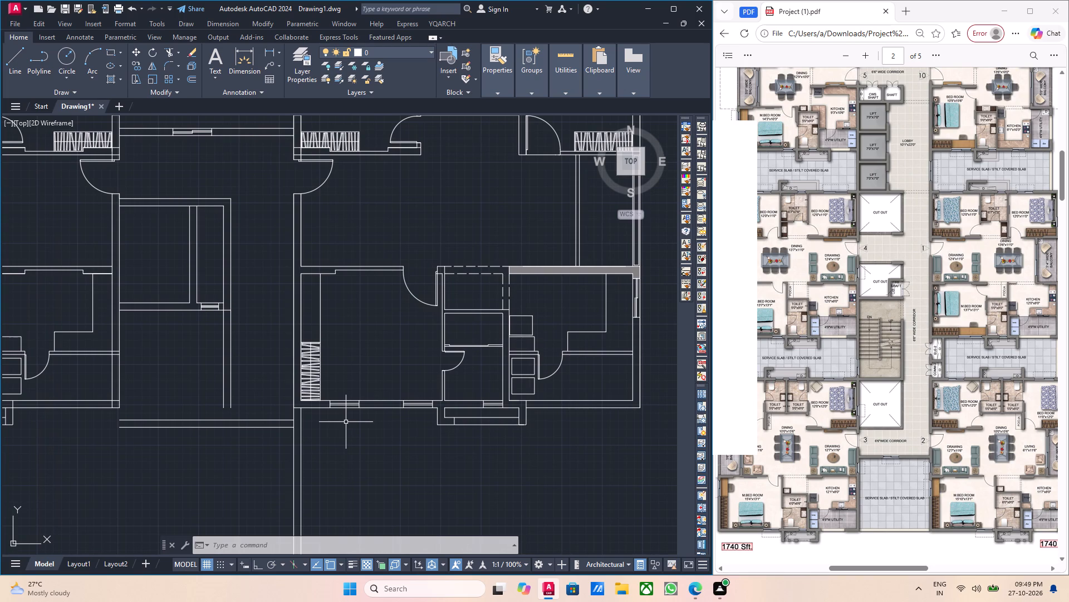
scroll(344, 445, down, 2)
middle_drag(365, 455, 400, 478)
scroll(322, 449, up, 1)
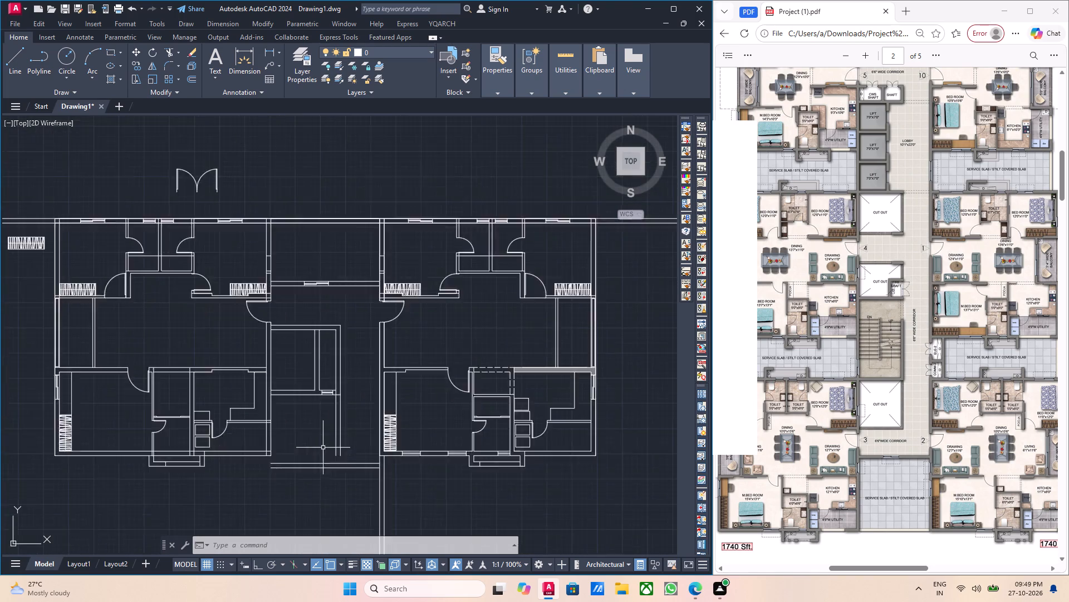
scroll(327, 447, up, 1)
middle_drag(304, 476, 381, 463)
scroll(308, 464, up, 1)
middle_drag(313, 465, 341, 463)
scroll(340, 463, down, 1)
scroll(298, 463, up, 3)
scroll(311, 459, down, 4)
scroll(398, 443, up, 1)
middle_drag(400, 442, 316, 442)
scroll(316, 441, down, 2)
middle_drag(323, 450, 367, 452)
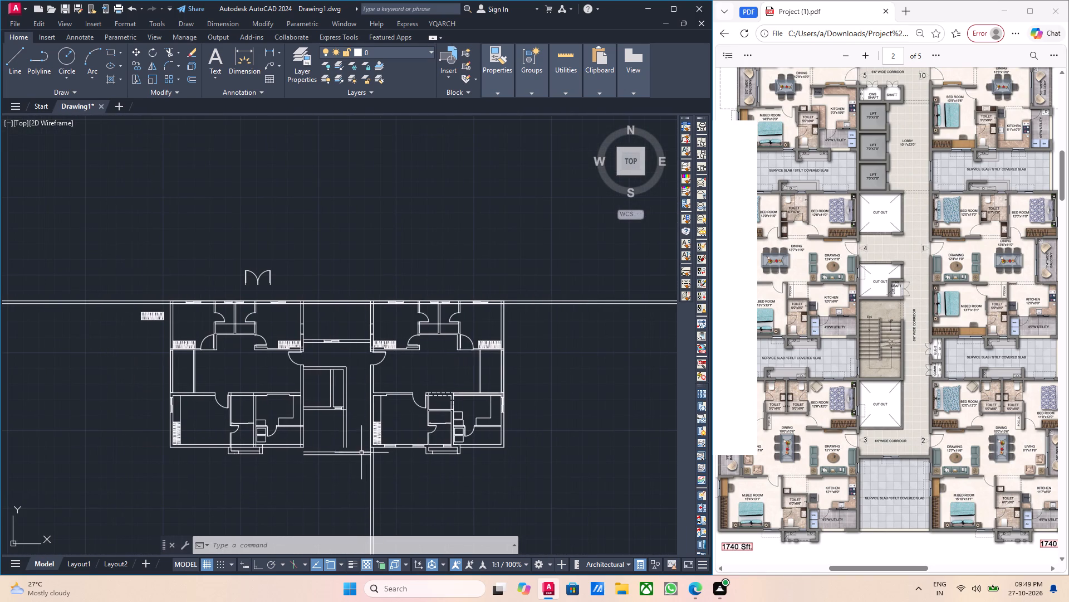
scroll(277, 482, up, 2)
middle_drag(302, 486, 295, 502)
scroll(337, 461, down, 1)
middle_click(295, 461)
Examine the reference PDF plan around the fireman's lift, shafts, lobby and staircase.
scroll(767, 380, up, 3)
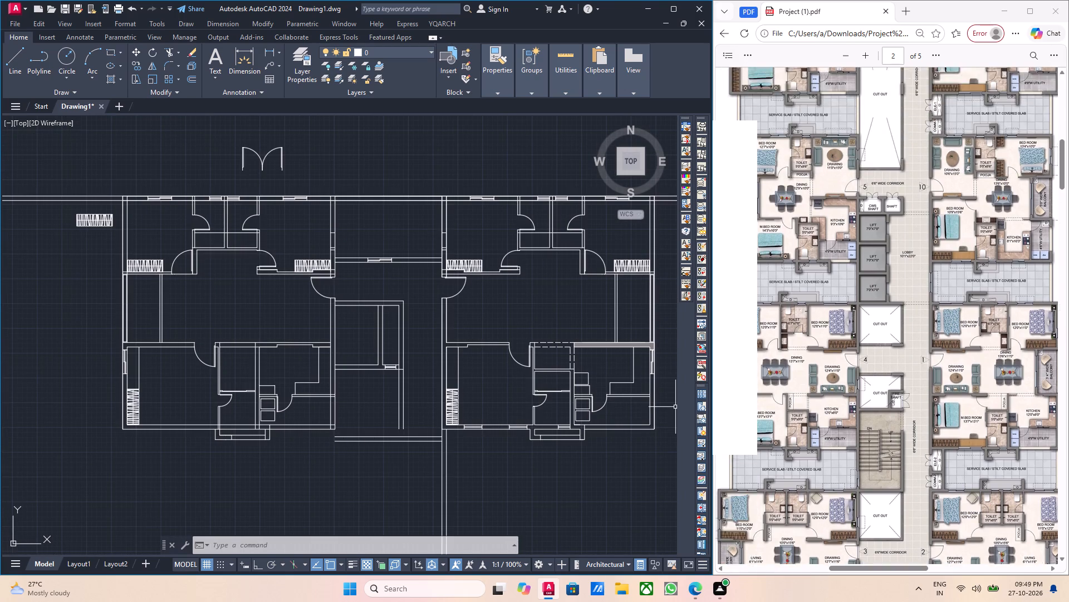
scroll(767, 380, up, 9)
scroll(767, 379, down, 3)
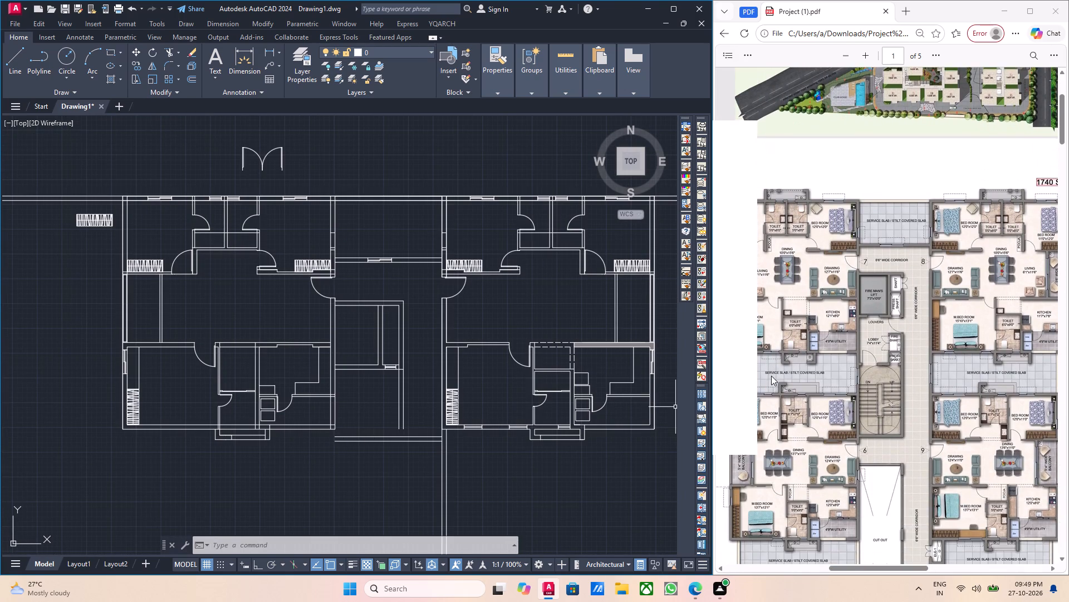
scroll(771, 376, down, 1)
scroll(882, 232, up, 1)
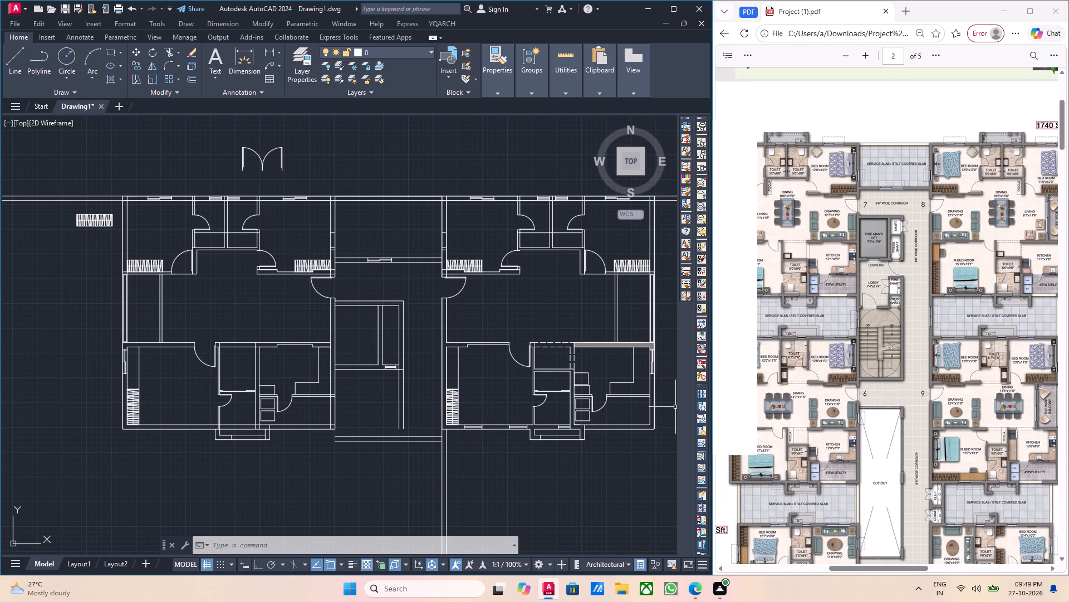
ctrl+scroll(895, 304, up, 6)
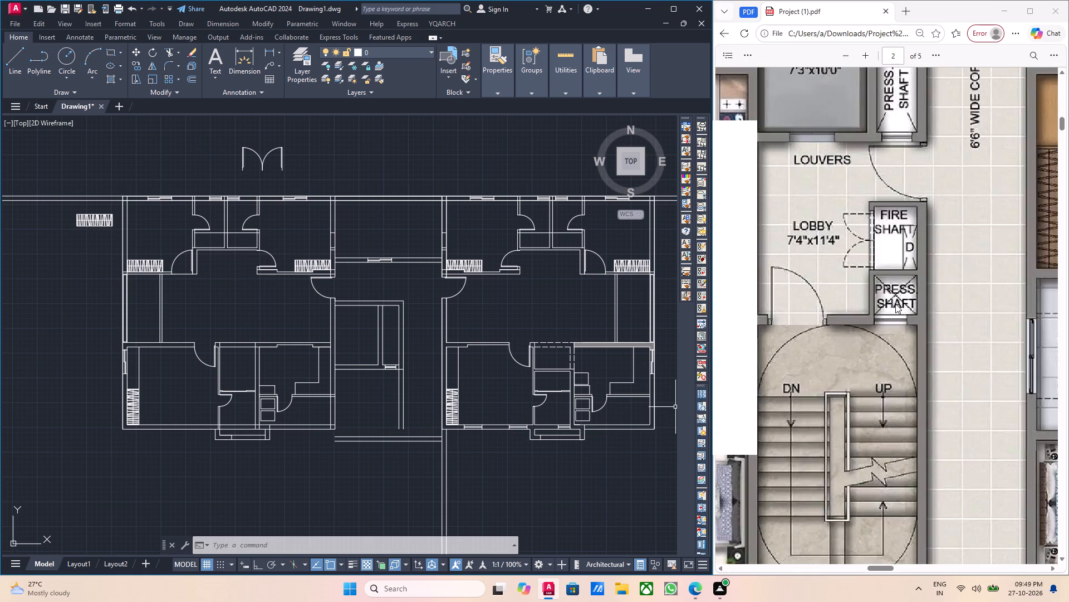
ctrl+scroll(895, 304, down, 2)
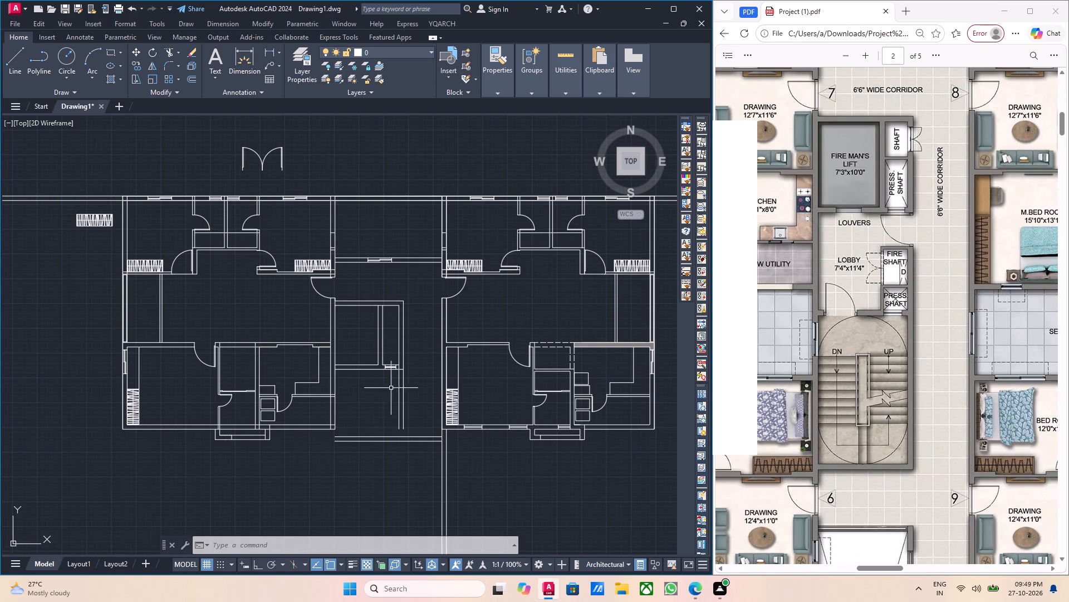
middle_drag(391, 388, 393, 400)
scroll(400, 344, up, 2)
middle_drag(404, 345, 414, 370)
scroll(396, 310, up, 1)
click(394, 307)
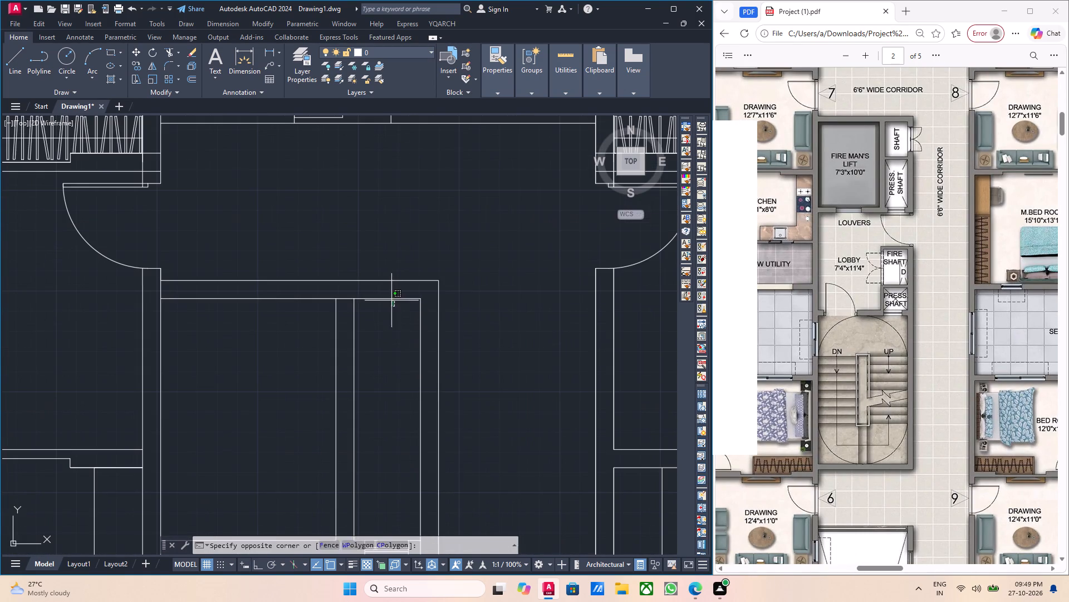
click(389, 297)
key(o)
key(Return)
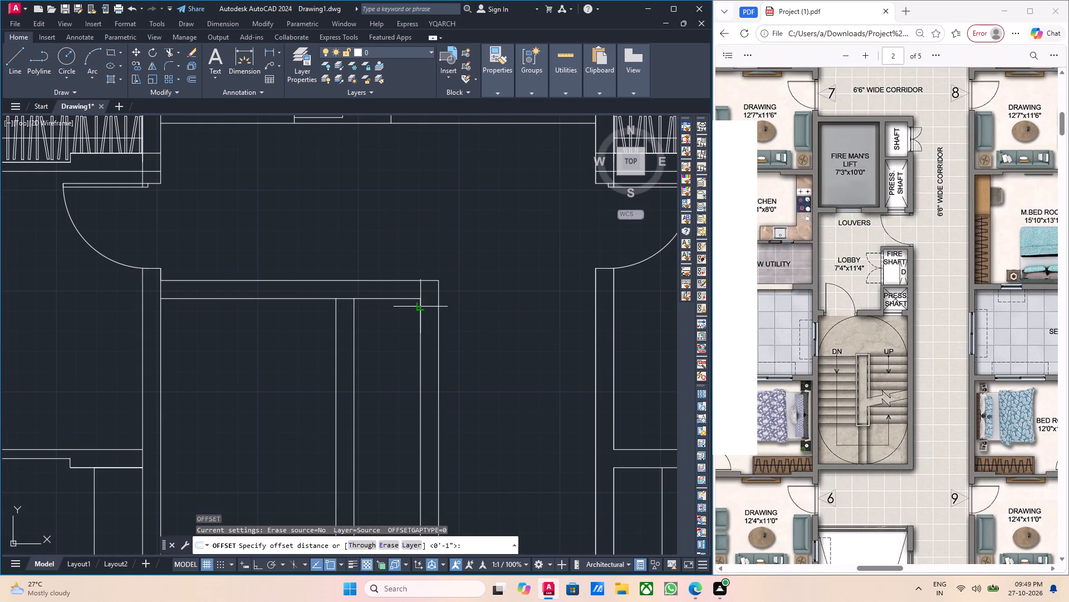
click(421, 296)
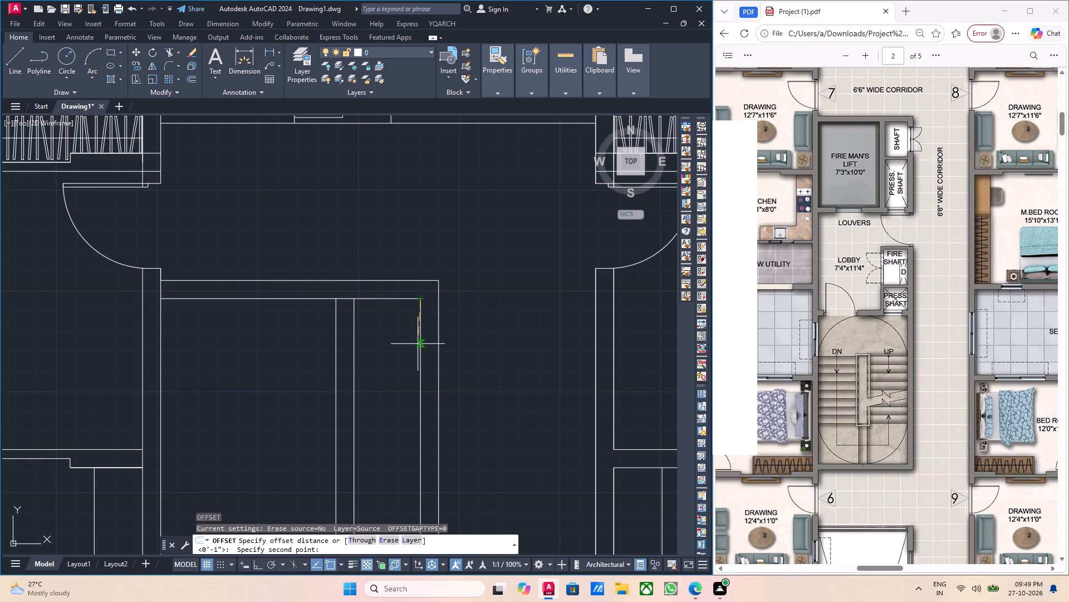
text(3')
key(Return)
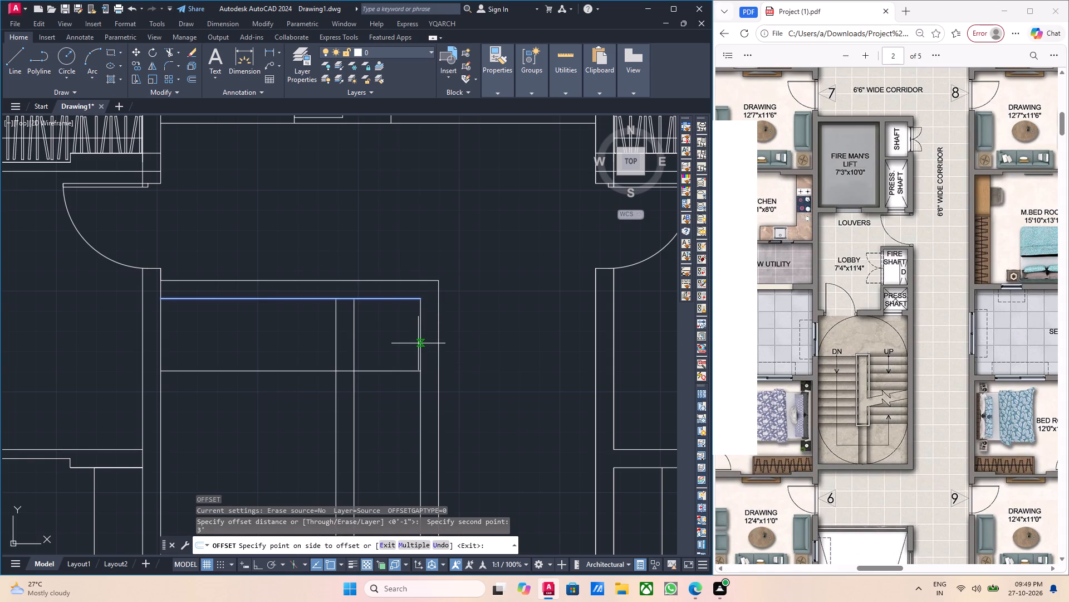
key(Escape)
Offset the inner line of the core's upper wall 4' downward across the lift and shaft.
scroll(392, 329, up, 1)
drag(383, 301, 383, 296)
click(372, 279)
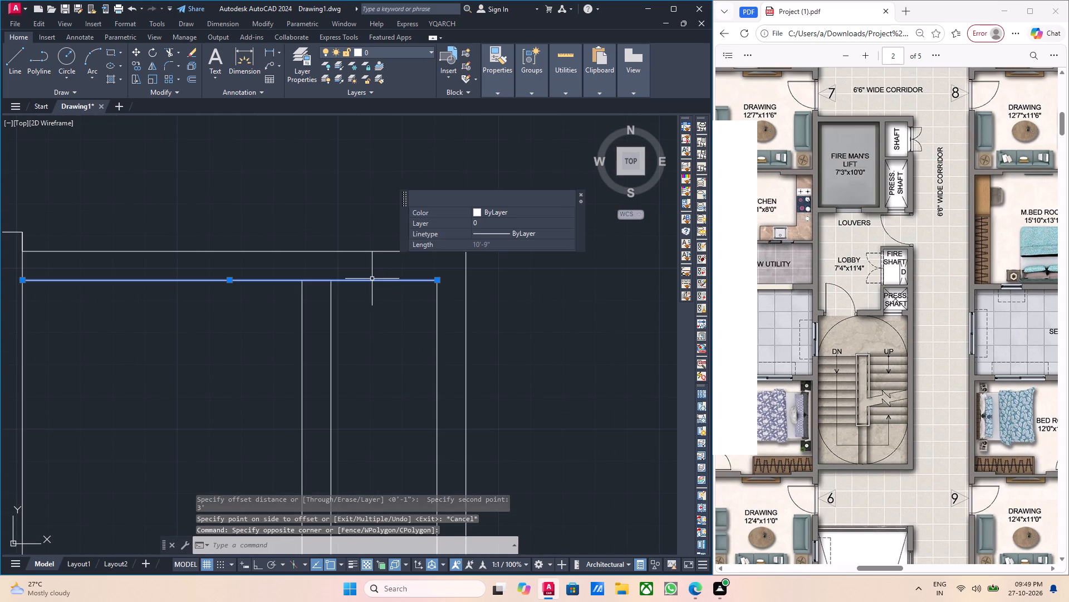
key(o)
key(Return)
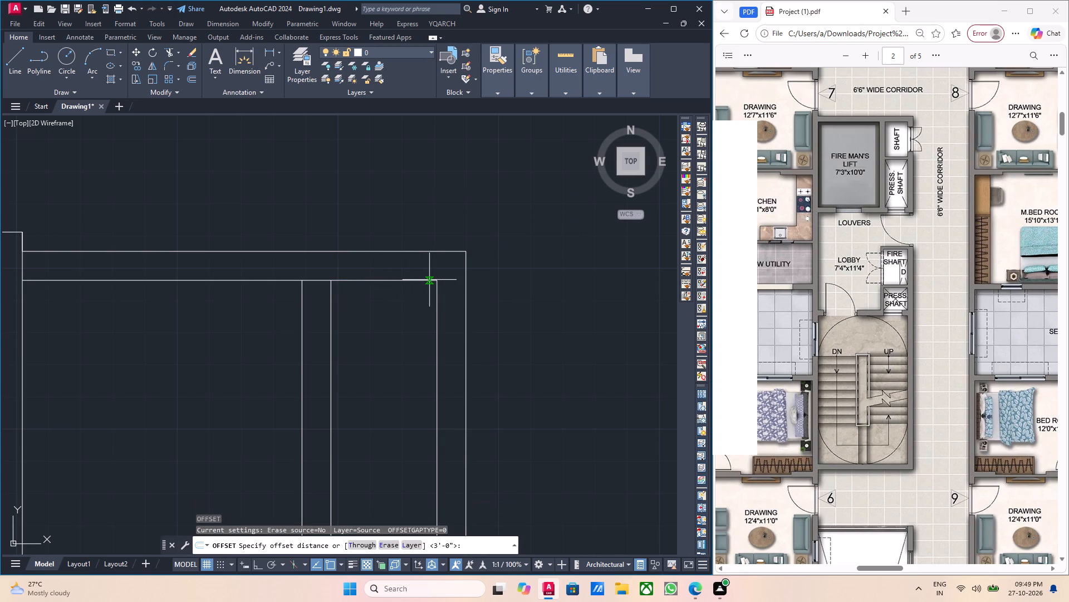
click(440, 280)
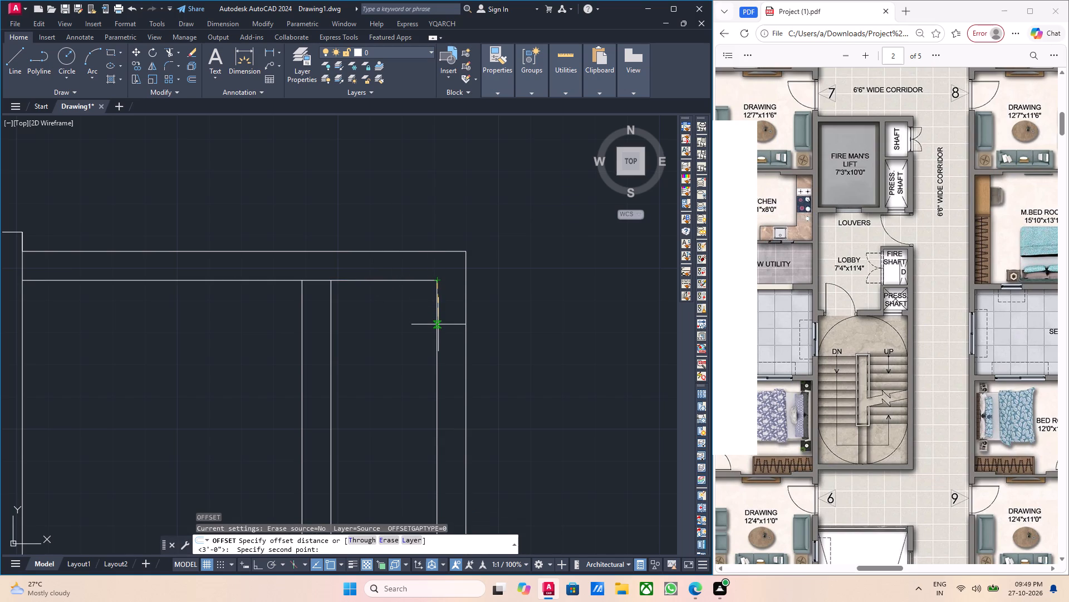
text(4')
key(Return)
click(413, 355)
key(Escape)
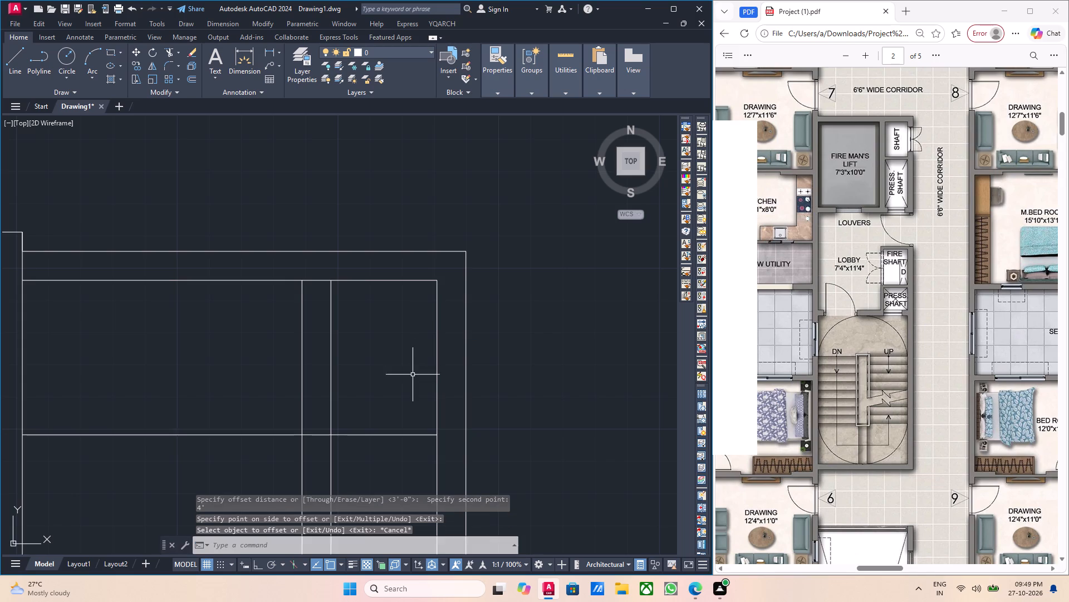
Offset the new horizontal line 2" downward to form the shaft partition's thickness.
scroll(401, 400, up, 1)
drag(400, 468, 397, 462)
click(389, 454)
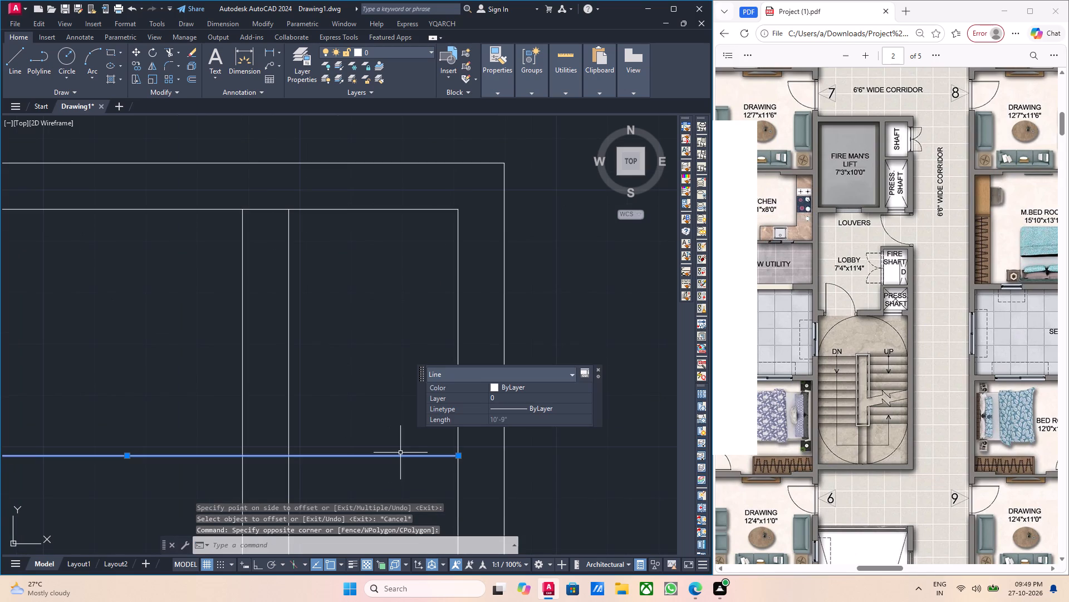
key(o)
key(Return)
click(457, 454)
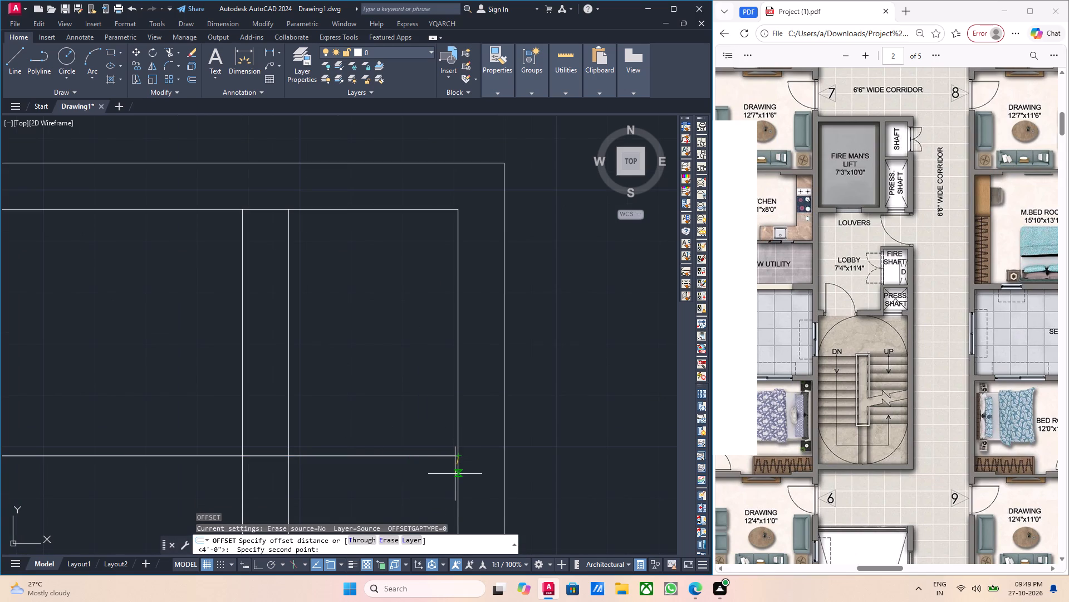
key(2)
key(Return)
click(384, 484)
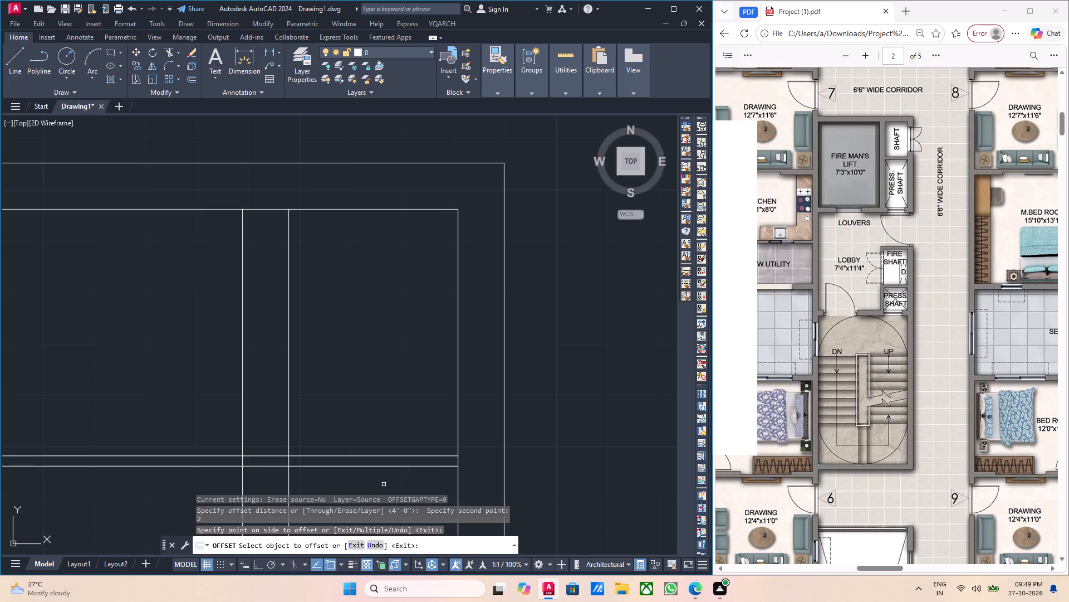
middle_drag(371, 457, 464, 392)
scroll(464, 392, down, 1)
key(Escape)
Trim the partition lines out of the lift and its side wall, and open the shaft wall faces between the two lines.
text(tr)
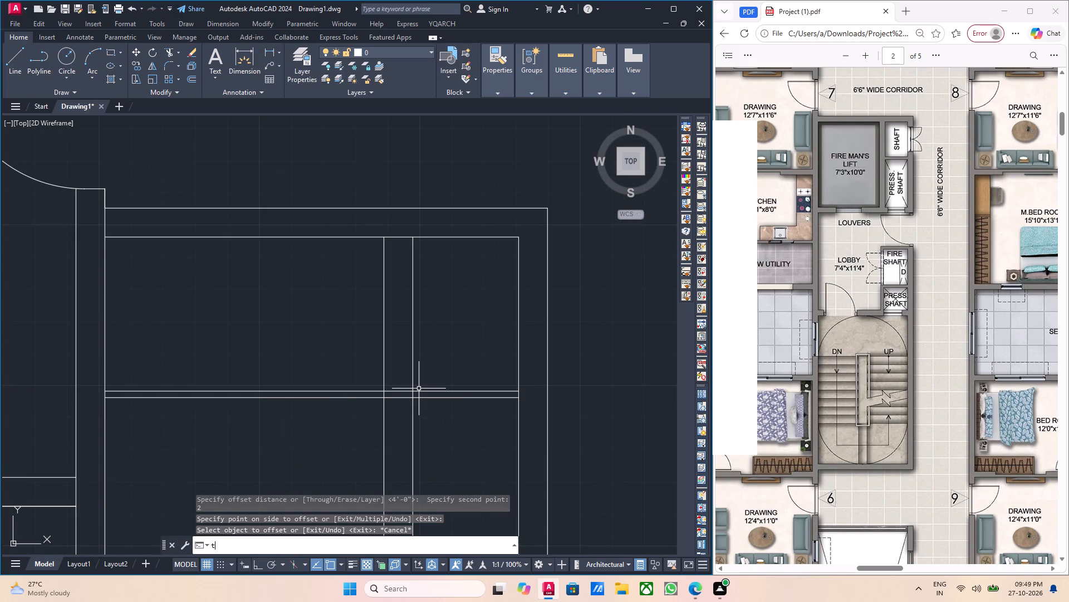
key(Return)
click(327, 428)
click(313, 384)
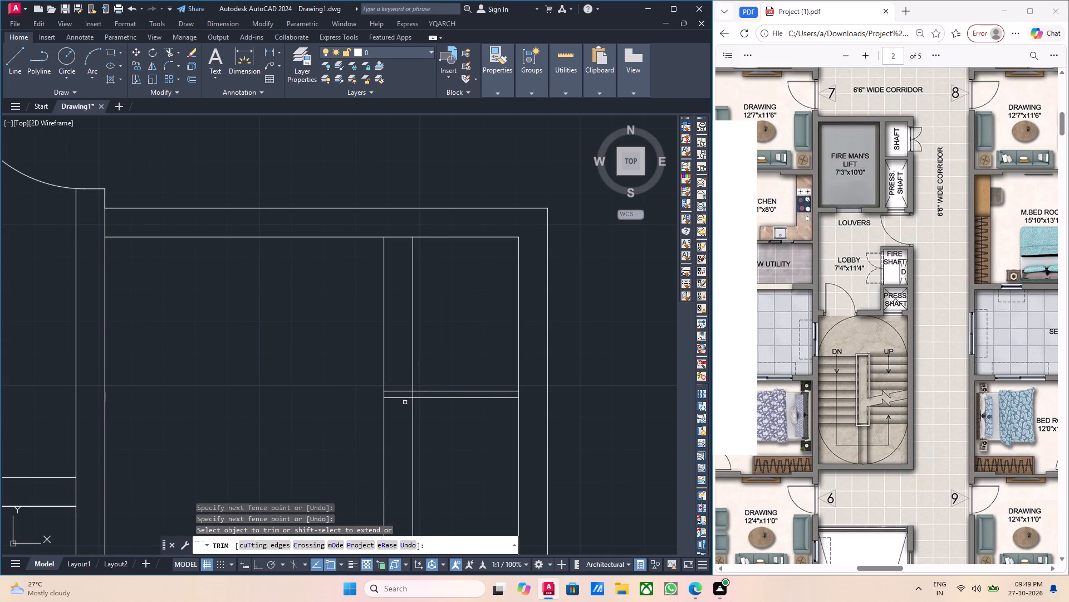
scroll(398, 405, up, 2)
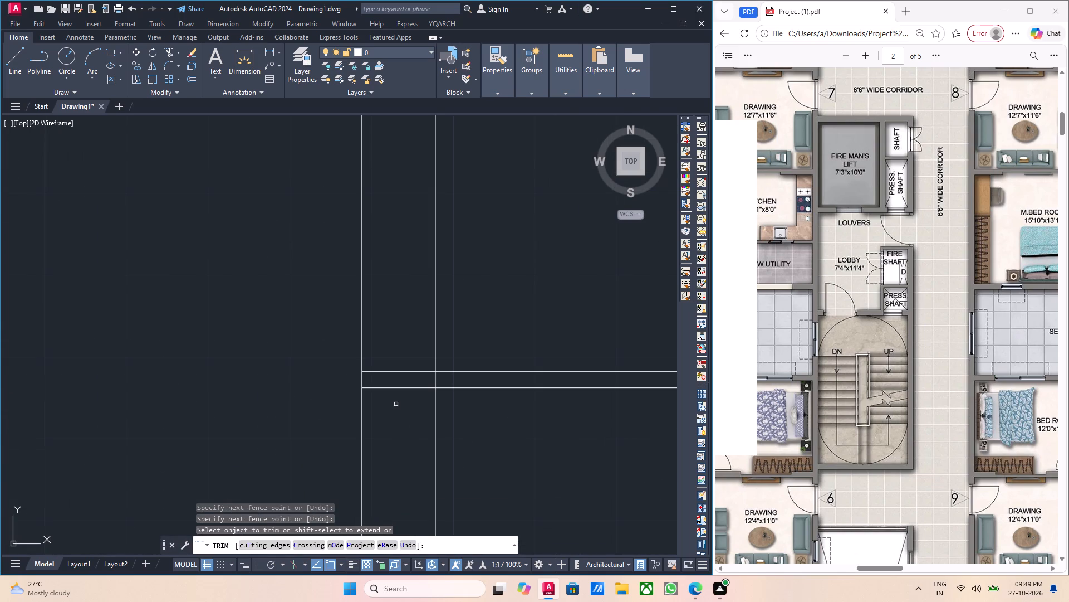
click(396, 404)
click(389, 364)
click(435, 378)
scroll(393, 388, down, 2)
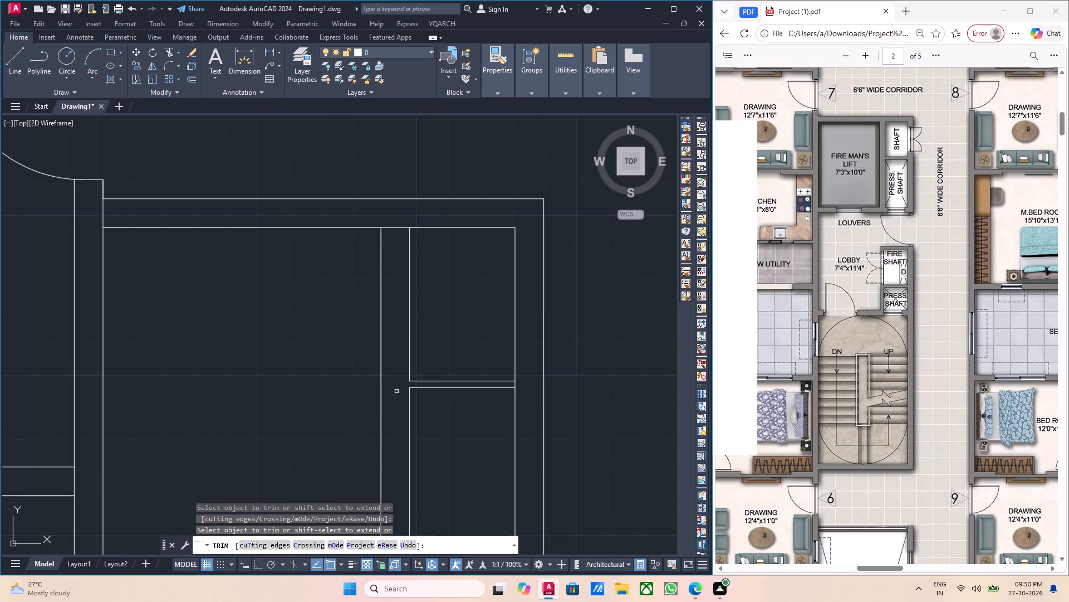
scroll(516, 386, up, 2)
click(514, 382)
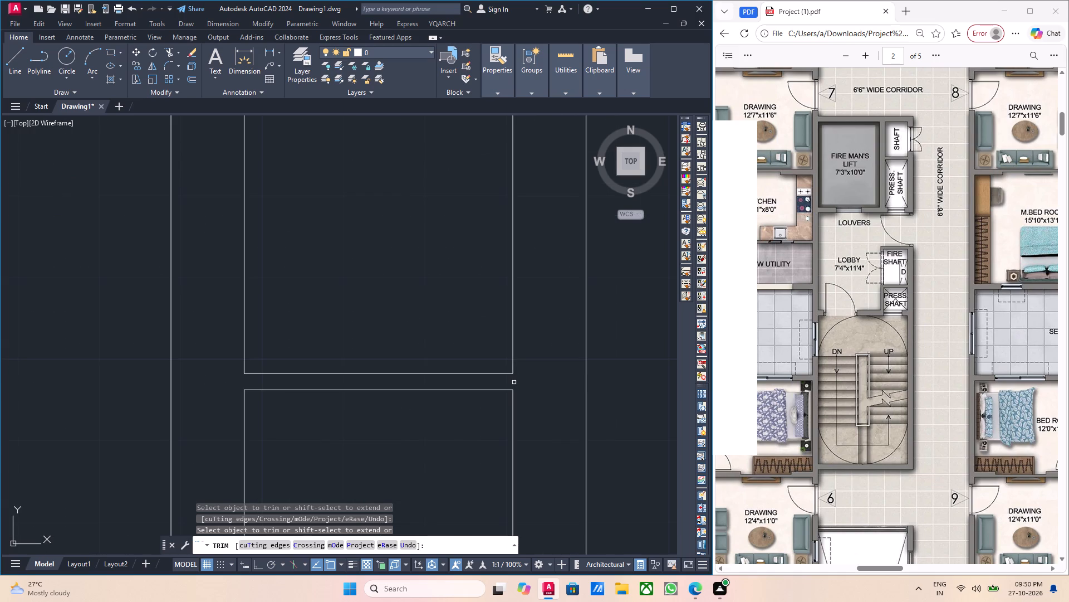
scroll(535, 379, down, 2)
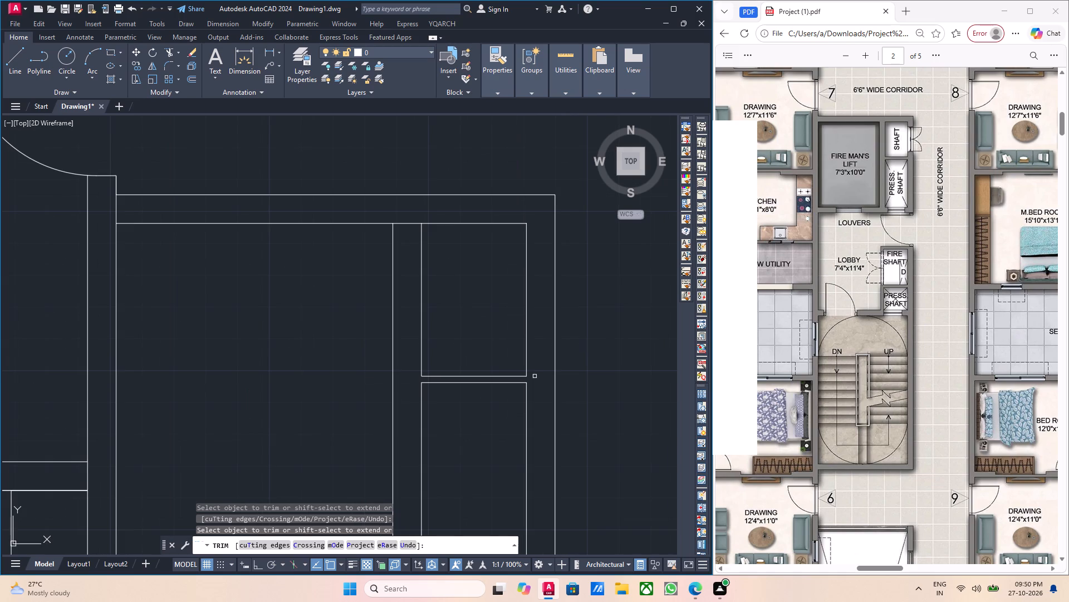
key(Escape)
Offset the inner line of the core's upper wall 6" downward as an edge for the shaft opening.
middle_drag(541, 378, 542, 415)
key(Escape)
drag(489, 284, 486, 277)
click(479, 257)
key(o)
key(Return)
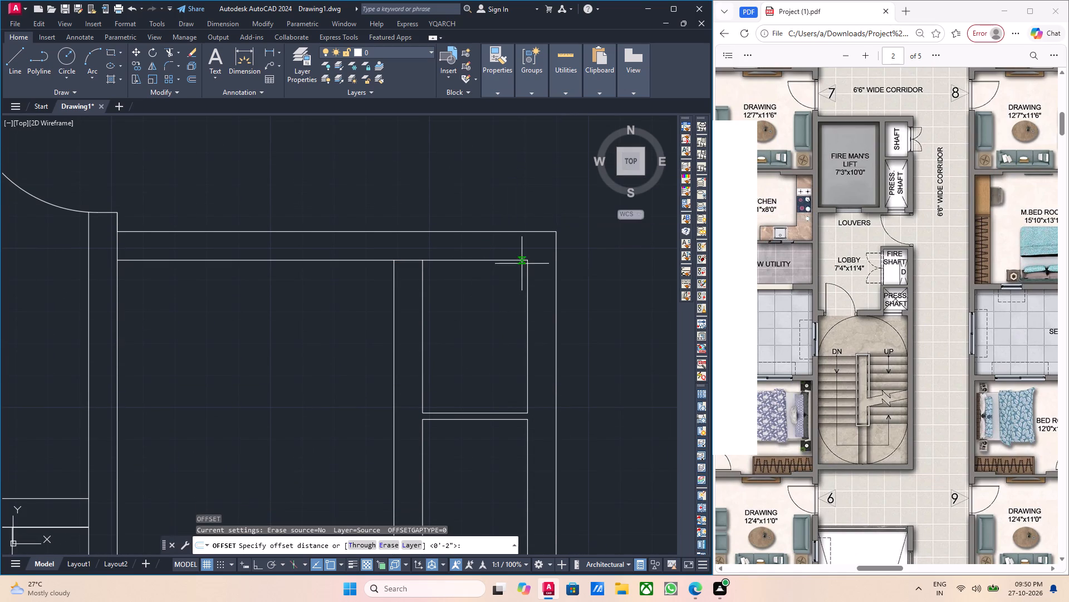
click(524, 261)
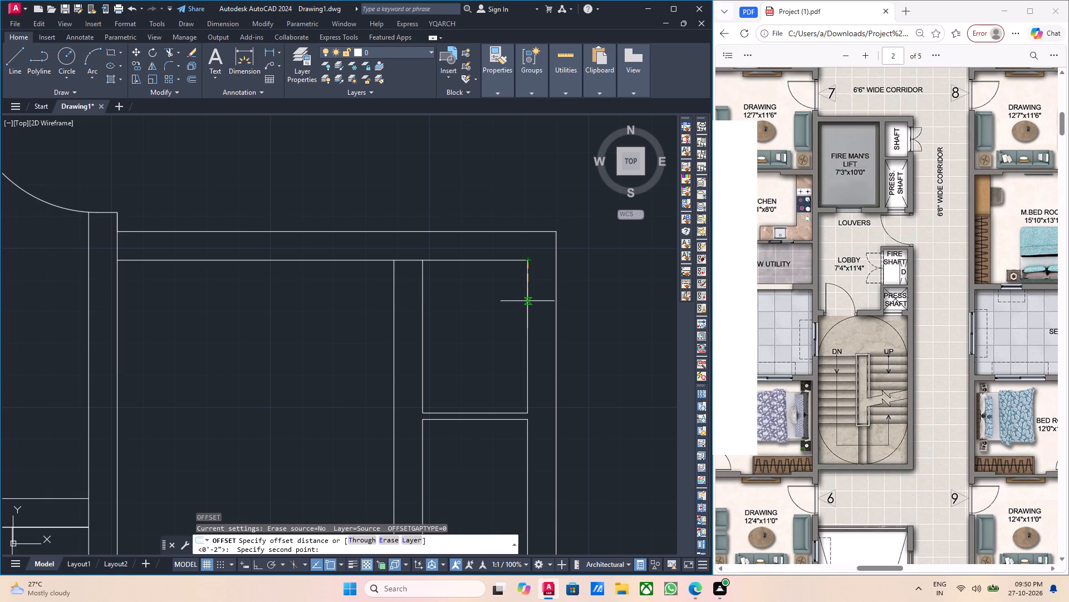
key(6)
key(Return)
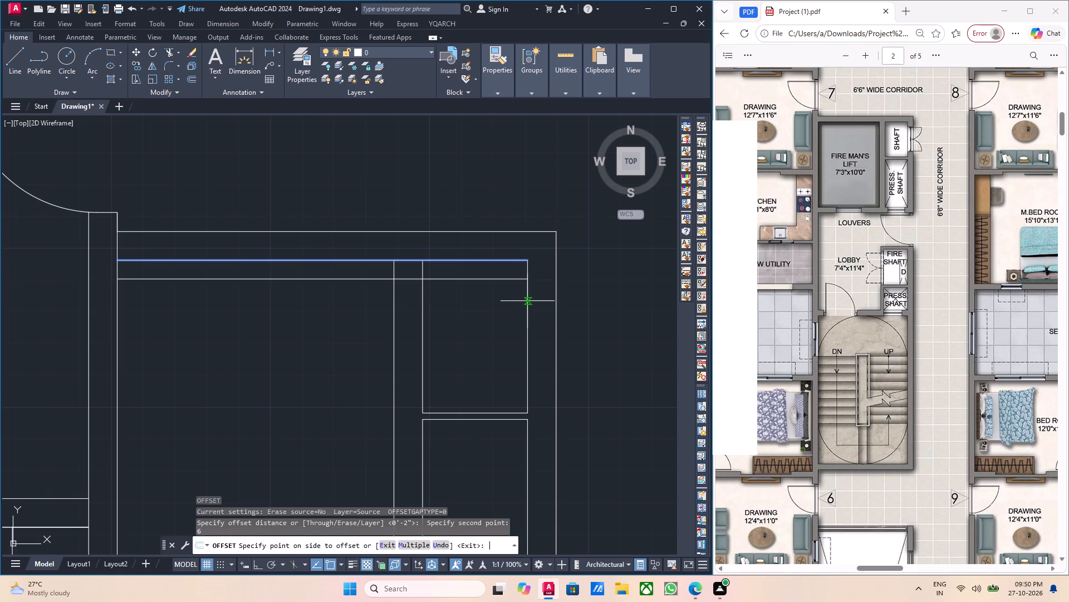
click(514, 307)
scroll(506, 293, up, 1)
key(Escape)
Stretch the shaft-side end of the 6" offset line to the outer face of the shaft wall.
drag(499, 287, 494, 280)
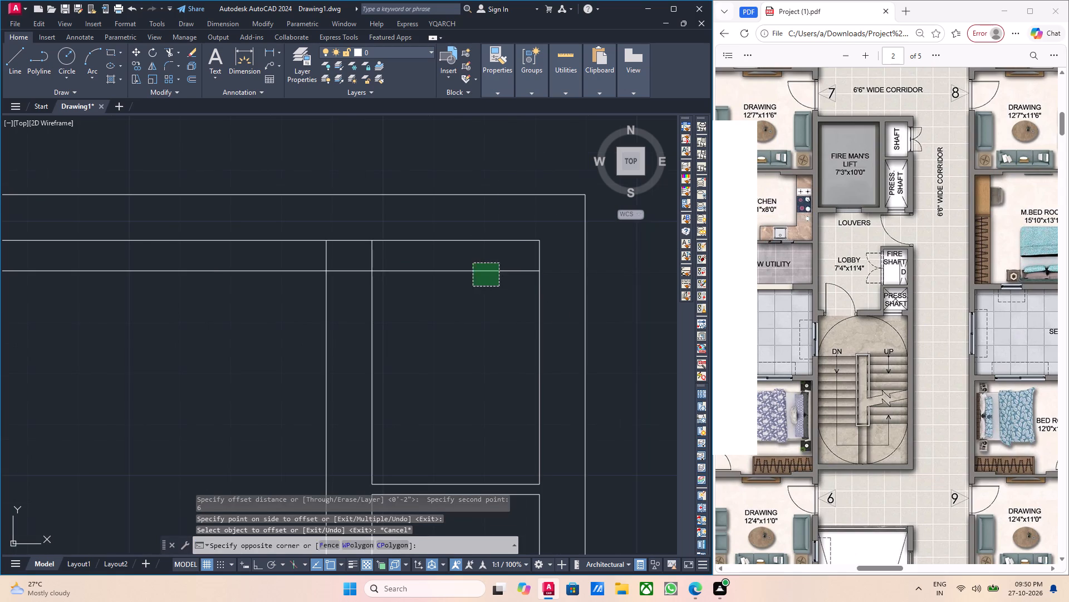
click(473, 263)
click(538, 271)
click(589, 271)
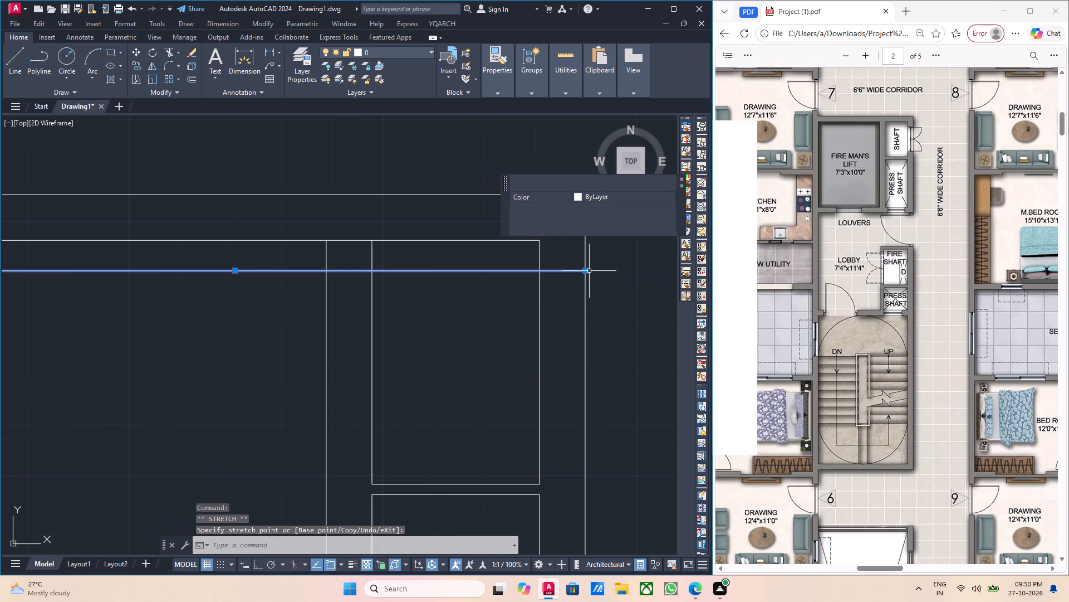
key(Escape)
Trim the 6" offset line out of the lift, its side wall and the shaft, leaving only the piece across the shaft's outer wall.
scroll(447, 292, down, 2)
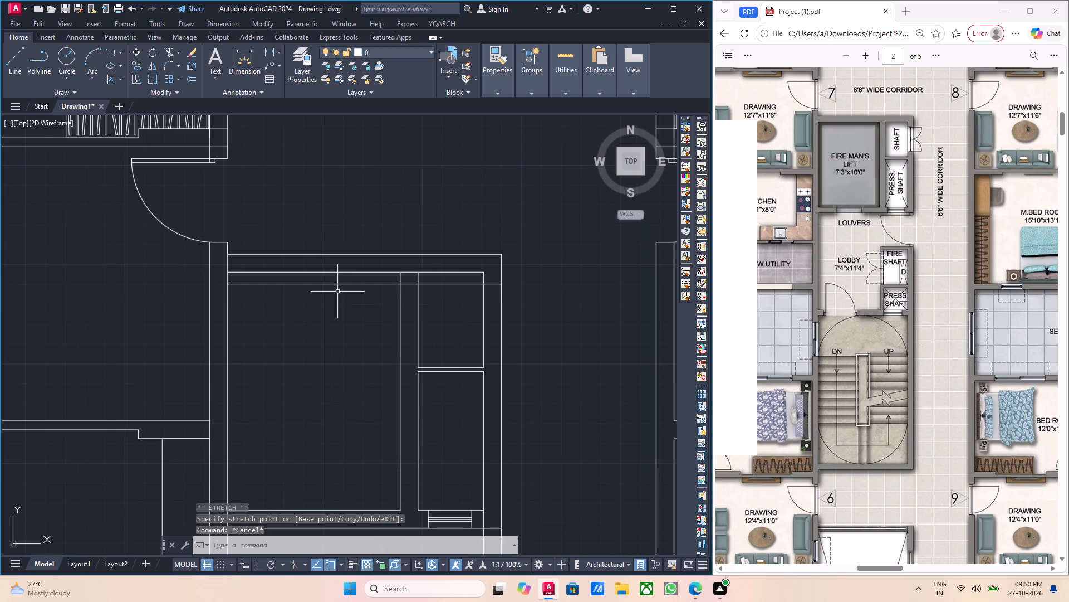
text(tr)
key(Return)
scroll(337, 292, up, 3)
click(337, 292)
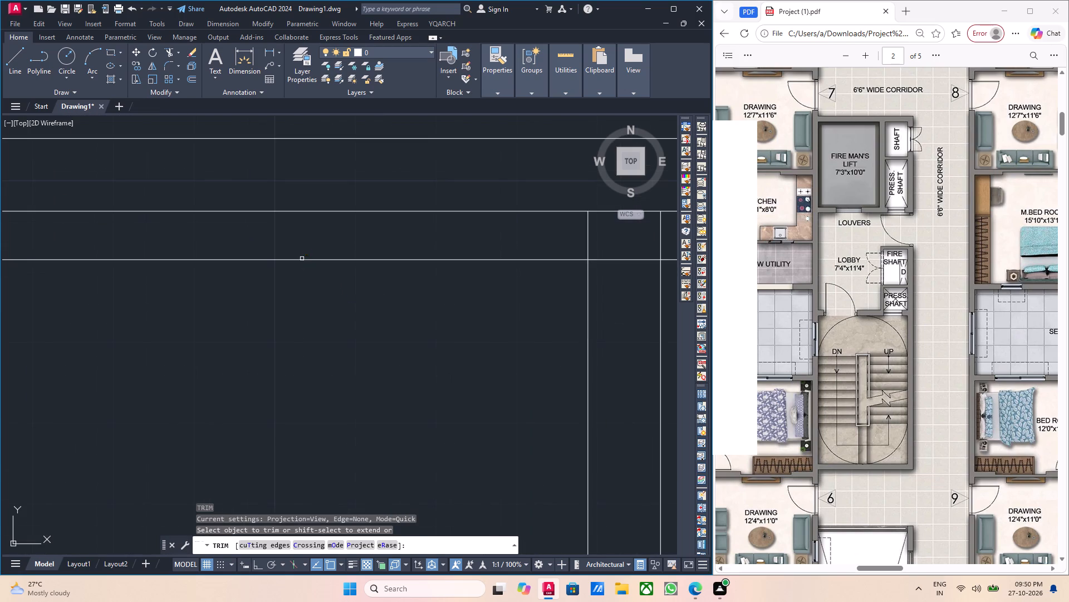
click(302, 259)
scroll(362, 266, down, 1)
scroll(545, 263, down, 2)
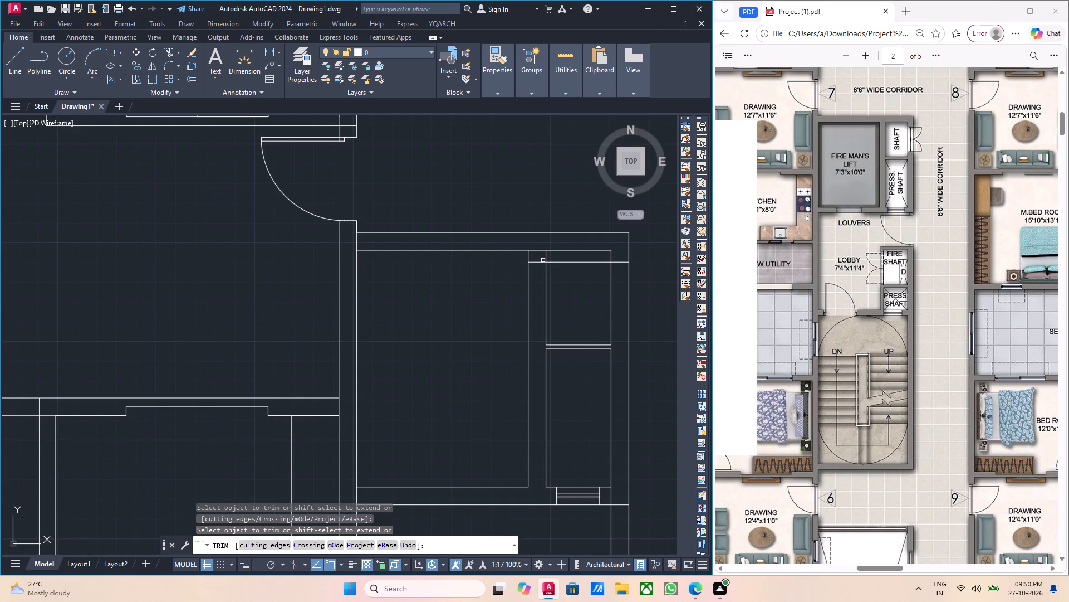
scroll(542, 260, up, 2)
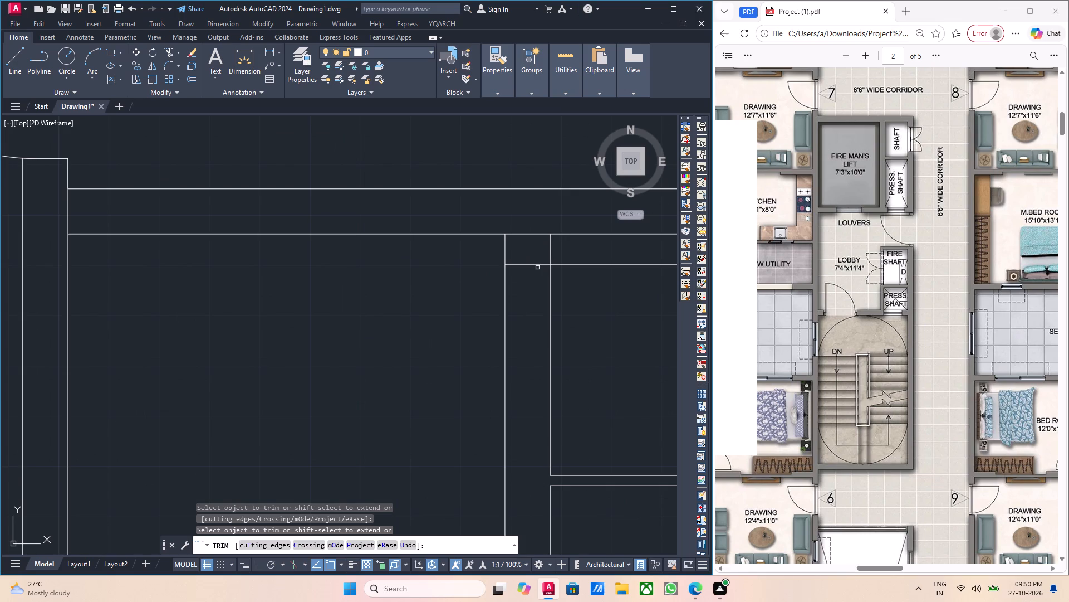
click(535, 266)
click(527, 261)
scroll(527, 261, down, 4)
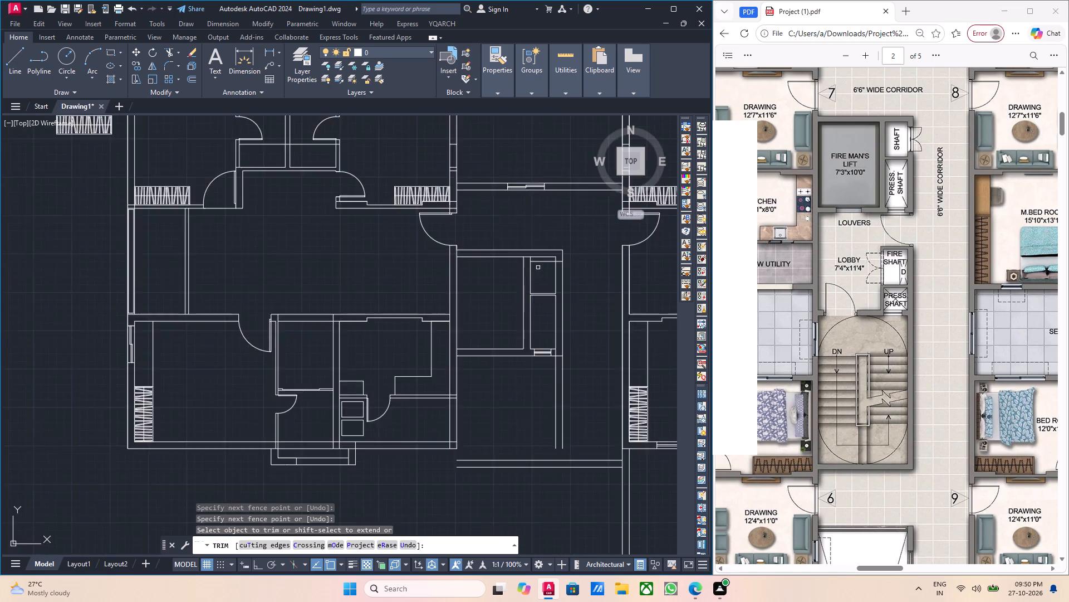
scroll(543, 269, up, 1)
middle_drag(544, 269, 543, 275)
scroll(541, 274, down, 1)
scroll(541, 270, up, 3)
click(541, 267)
click(533, 253)
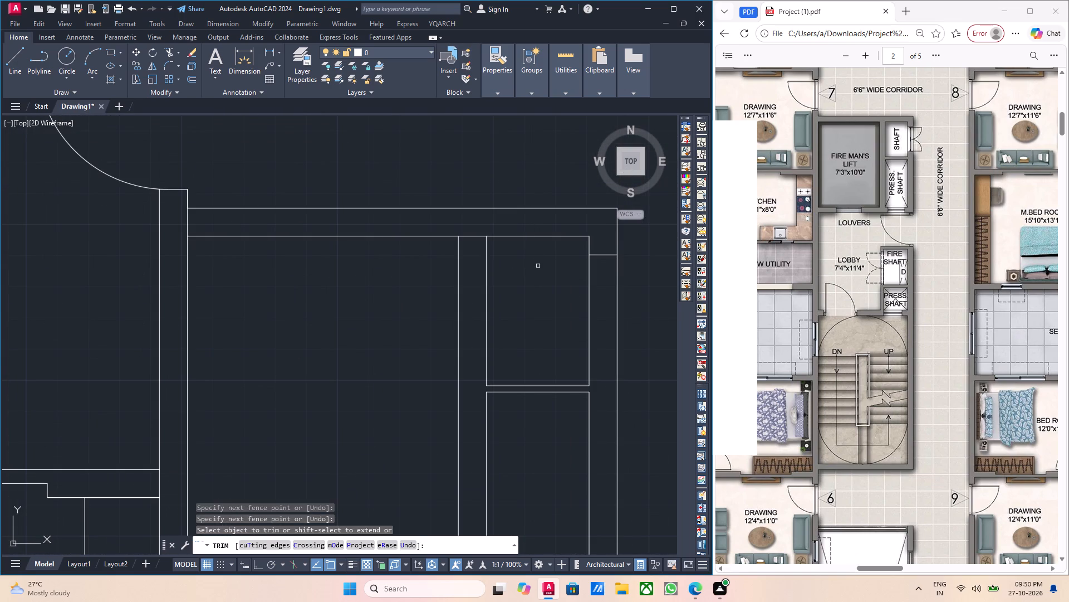
key(Escape)
Offset the short line across the shaft's outer wall 3' downward to mark the other end of the opening.
middle_drag(548, 266, 512, 274)
scroll(516, 273, up, 2)
middle_drag(538, 273, 325, 305)
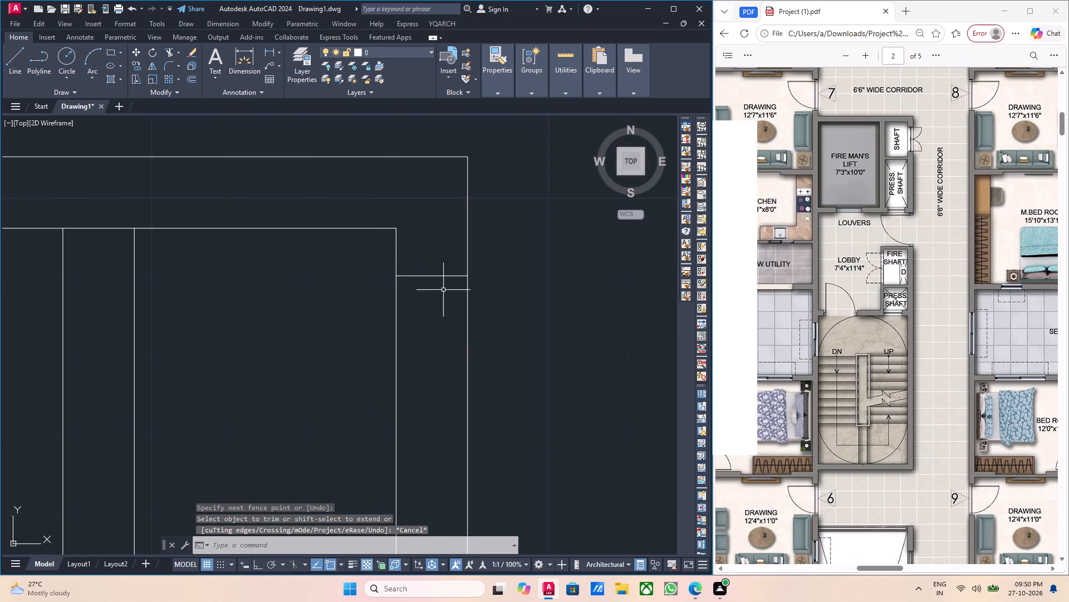
scroll(444, 290, down, 1)
click(444, 288)
click(437, 281)
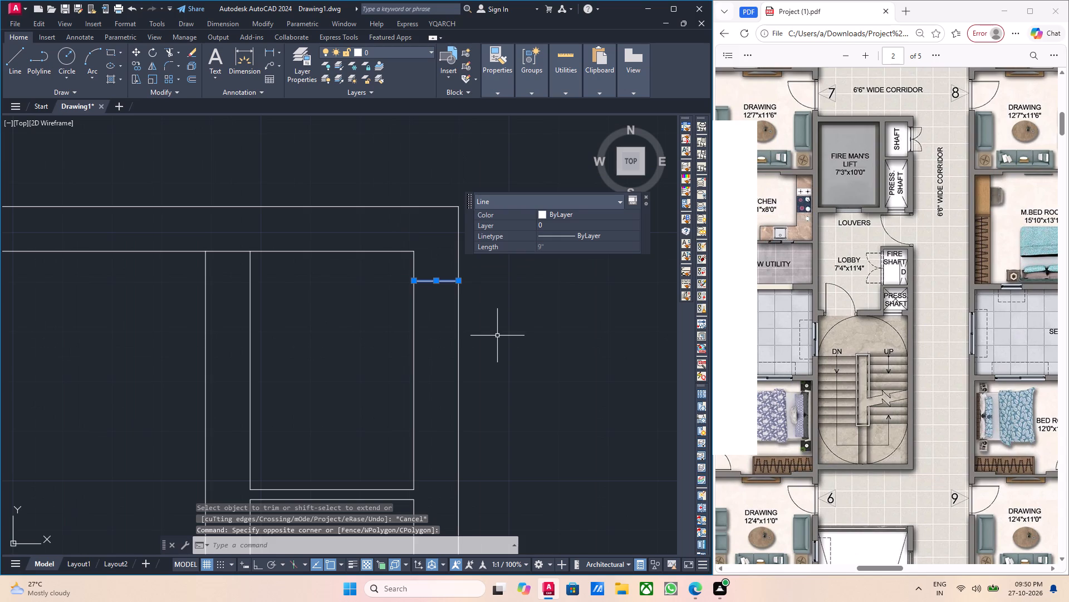
key(o)
key(Return)
scroll(444, 294, up, 1)
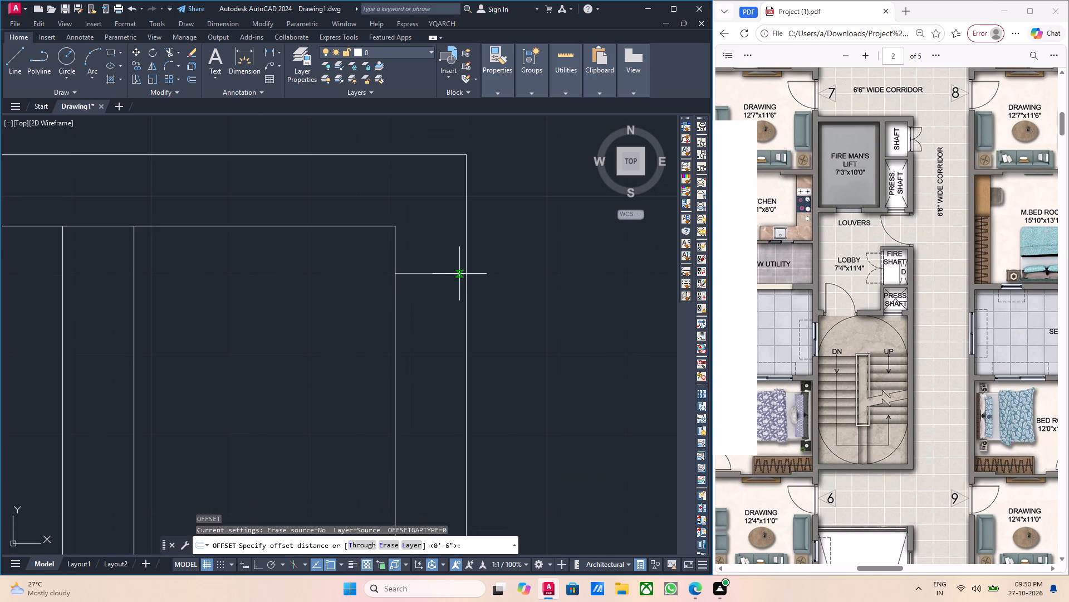
click(464, 275)
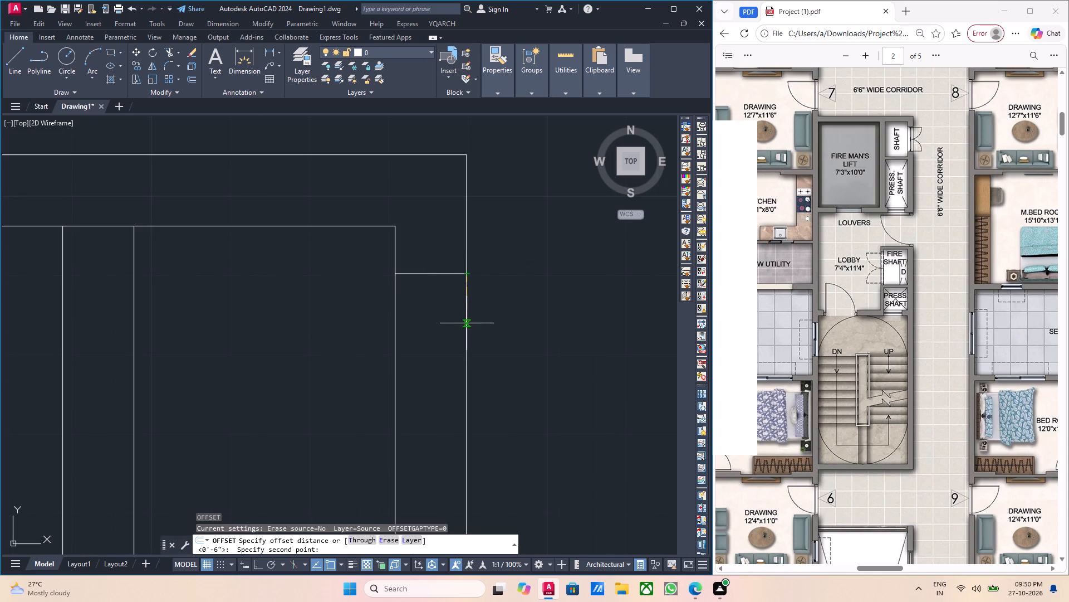
text(3')
key(Return)
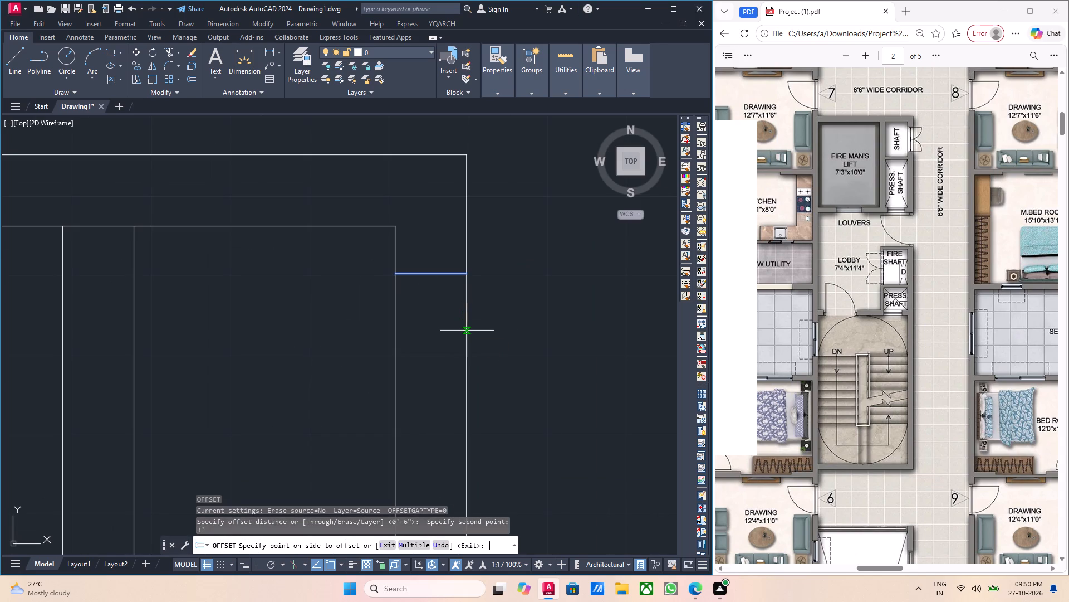
scroll(465, 323, down, 2)
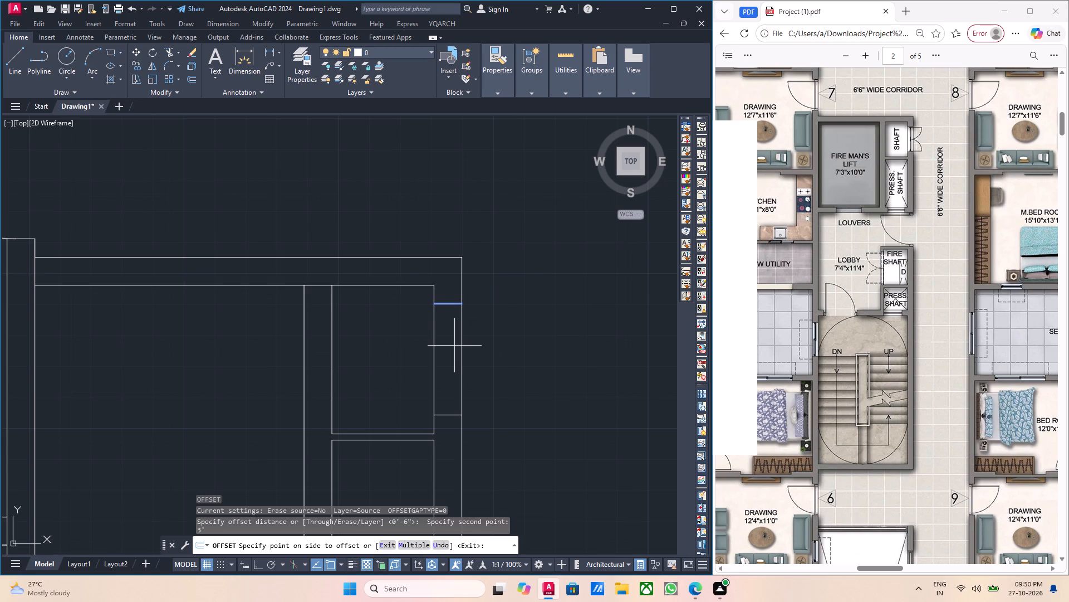
click(454, 346)
key(Escape)
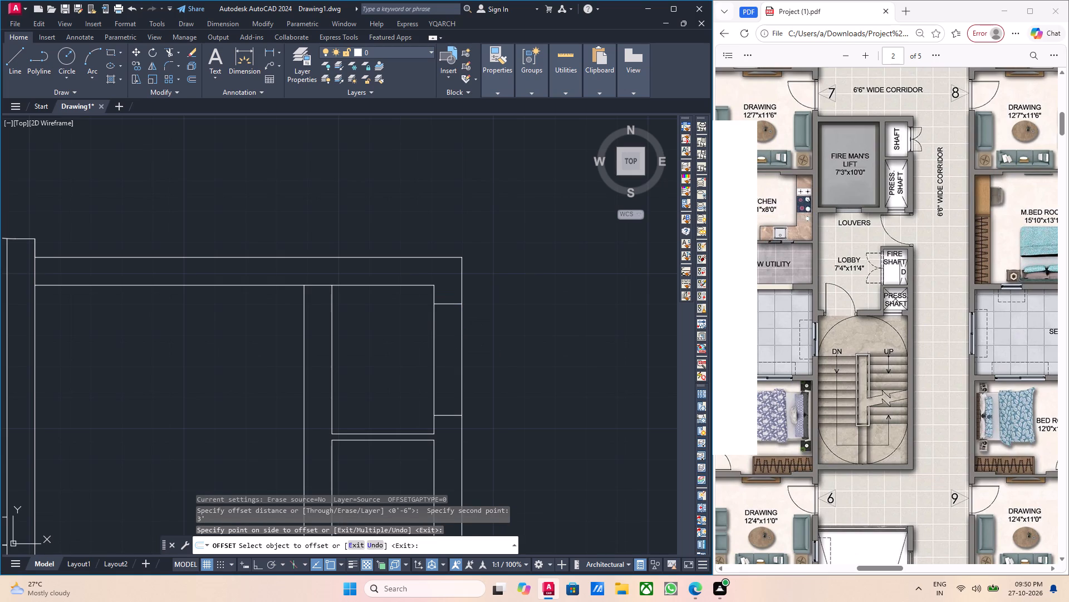
Draw a vertical line joining the midpoints of the two short lines that bound the shaft opening.
key(l)
key(Return)
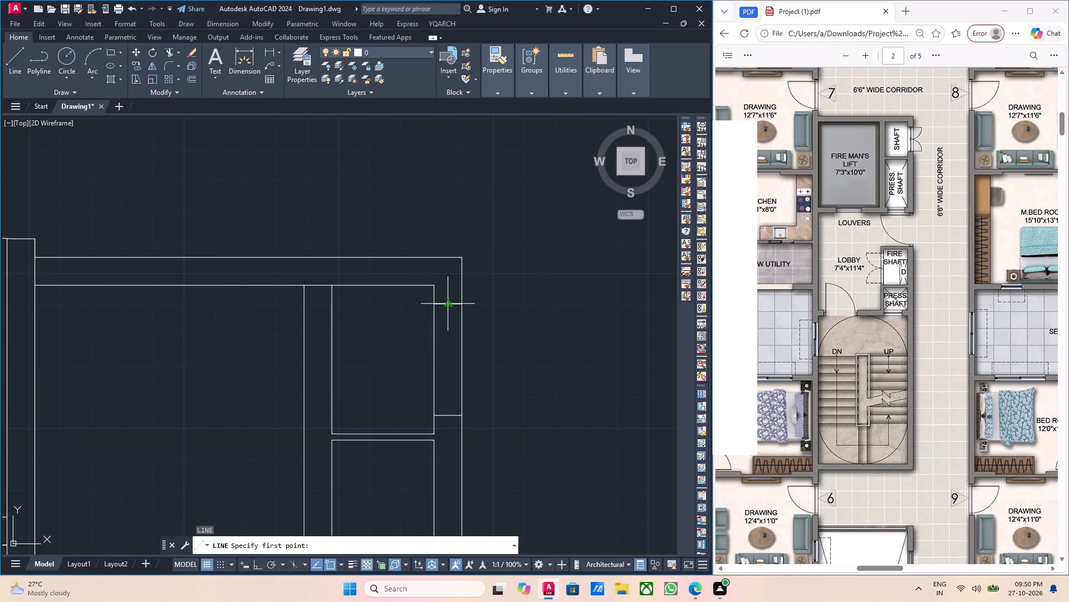
scroll(445, 306, up, 1)
click(448, 304)
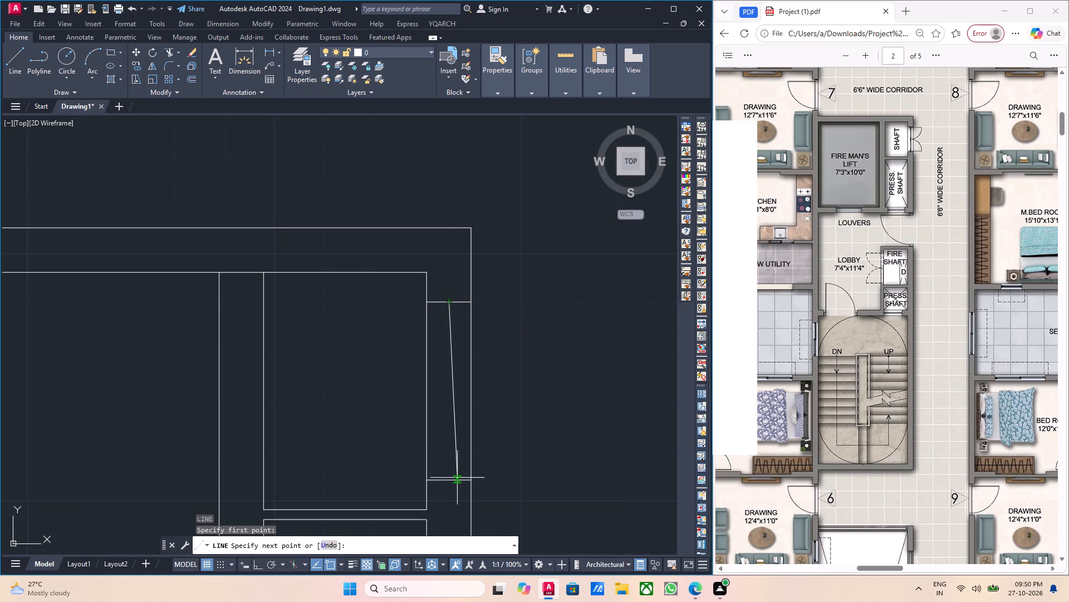
click(448, 479)
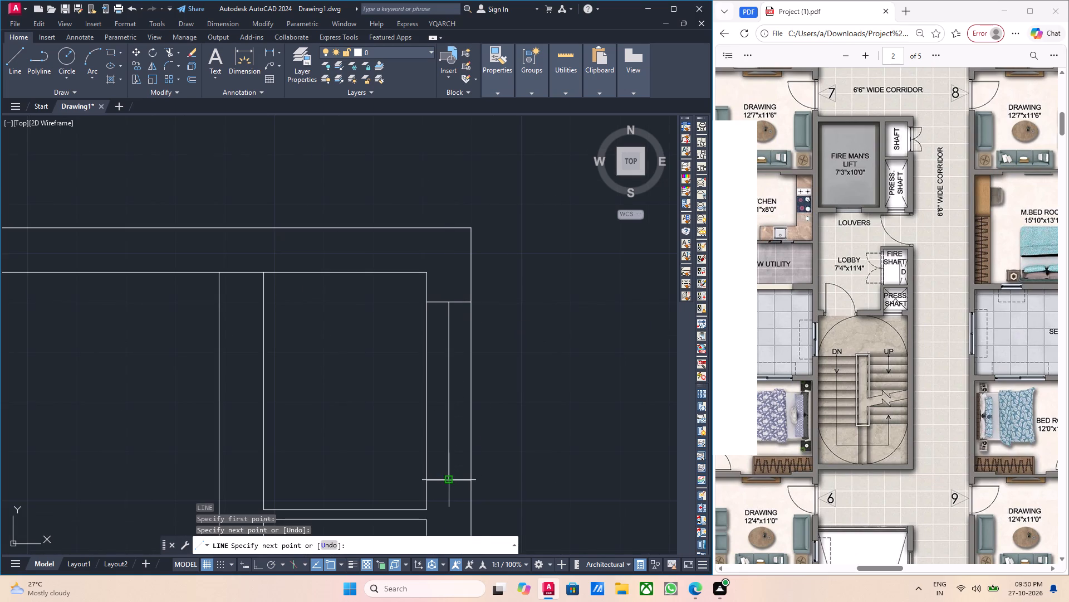
key(Escape)
Offset the vertical centre line of the shaft opening 1" to each side.
scroll(444, 406, up, 1)
middle_drag(447, 410, 454, 442)
scroll(463, 426, up, 2)
drag(473, 417, 457, 416)
click(441, 412)
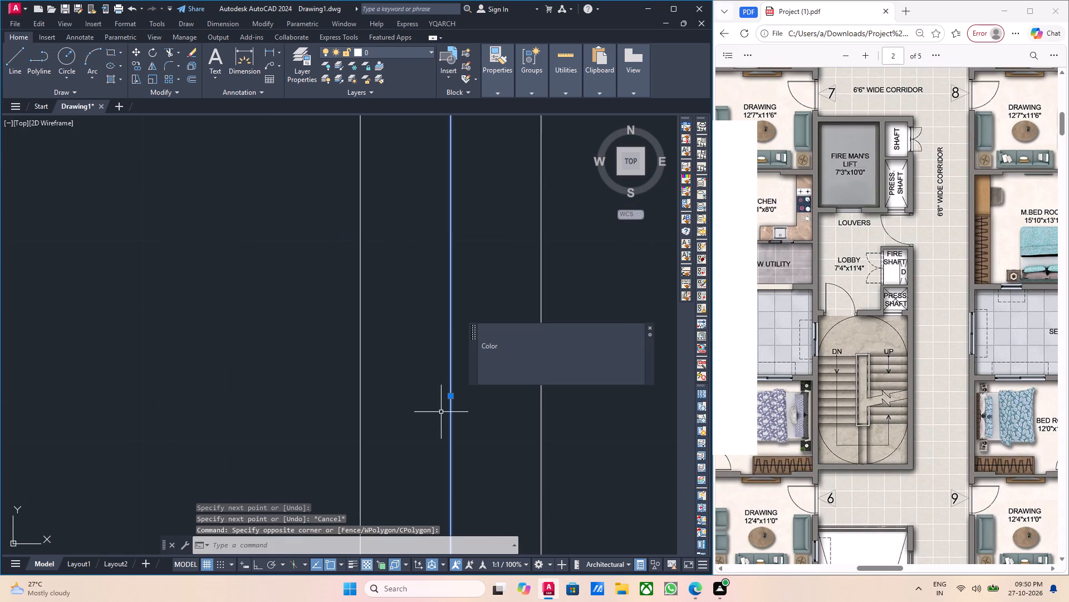
key(o)
key(Return)
scroll(436, 363, down, 2)
middle_drag(444, 385, 453, 479)
click(451, 331)
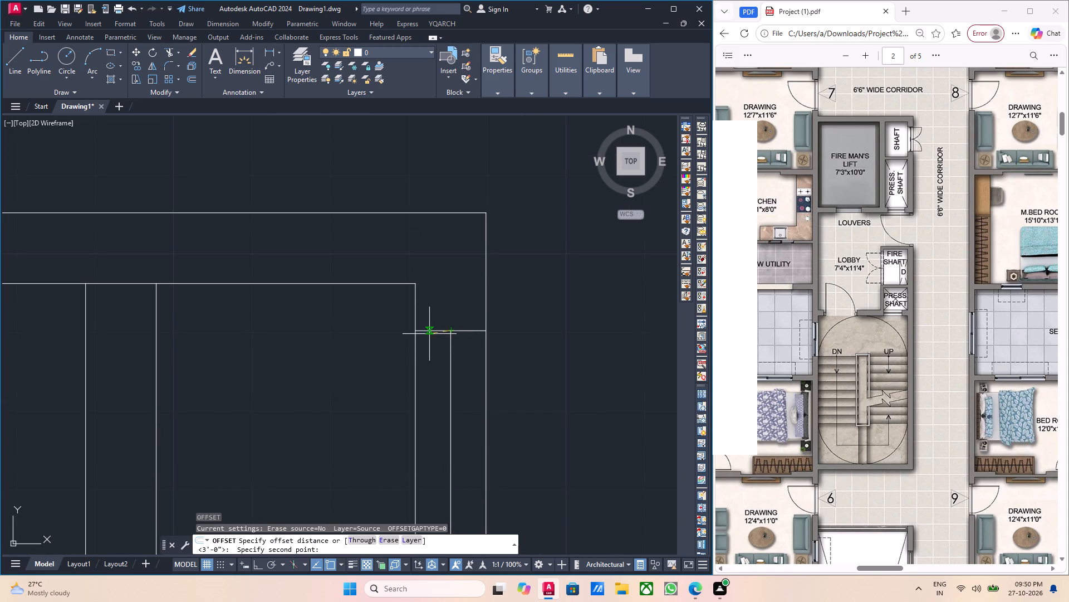
key(1)
key(Return)
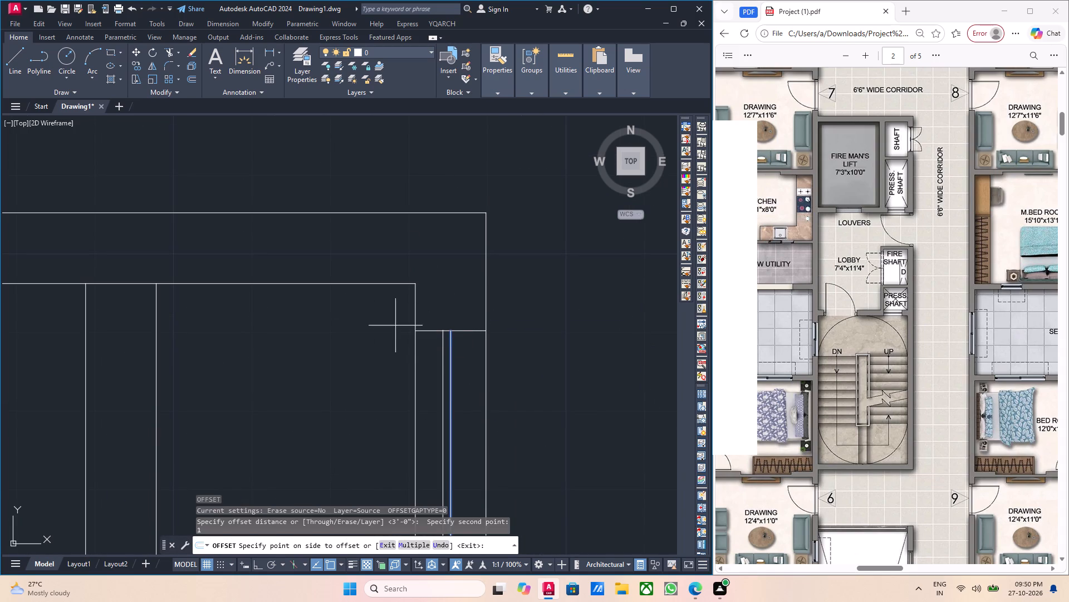
click(416, 372)
click(449, 362)
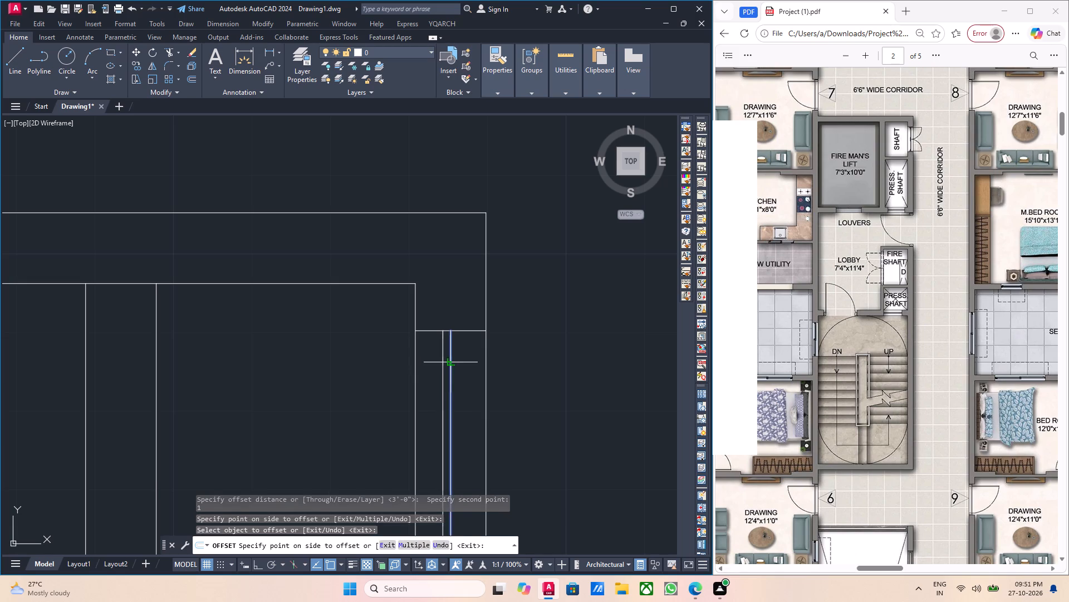
click(461, 361)
key(Escape)
Rotate the spare double-leaf door above the plan 90° clockwise so that its leaves open to the right.
scroll(462, 362, down, 2)
scroll(489, 445, down, 3)
scroll(493, 454, up, 1)
middle_drag(478, 434, 457, 377)
scroll(454, 384, down, 1)
scroll(445, 395, up, 1)
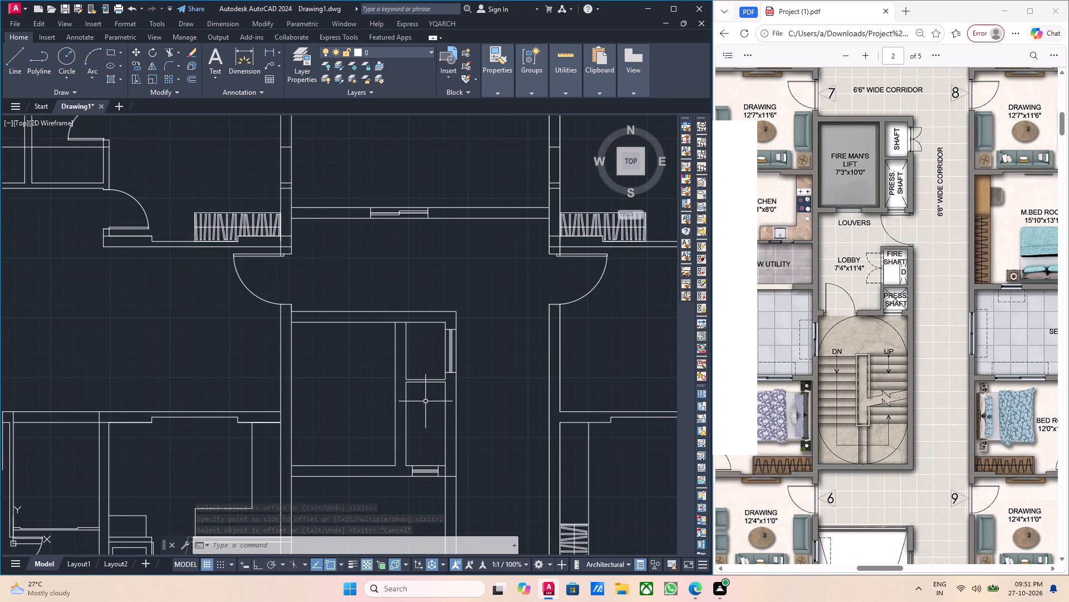
middle_drag(480, 380, 467, 387)
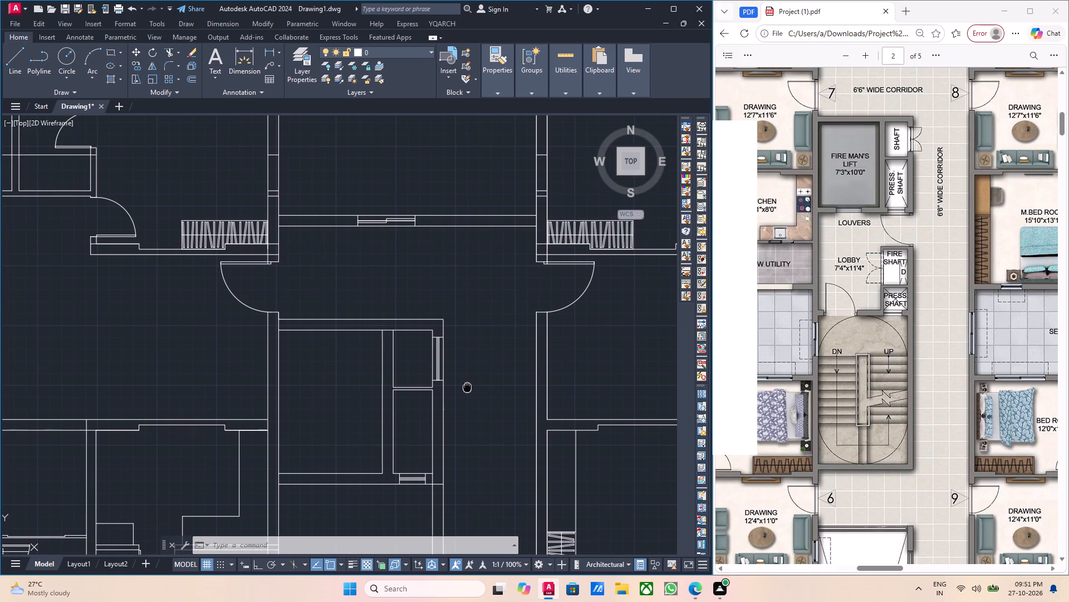
middle_drag(467, 387, 465, 389)
scroll(403, 360, up, 2)
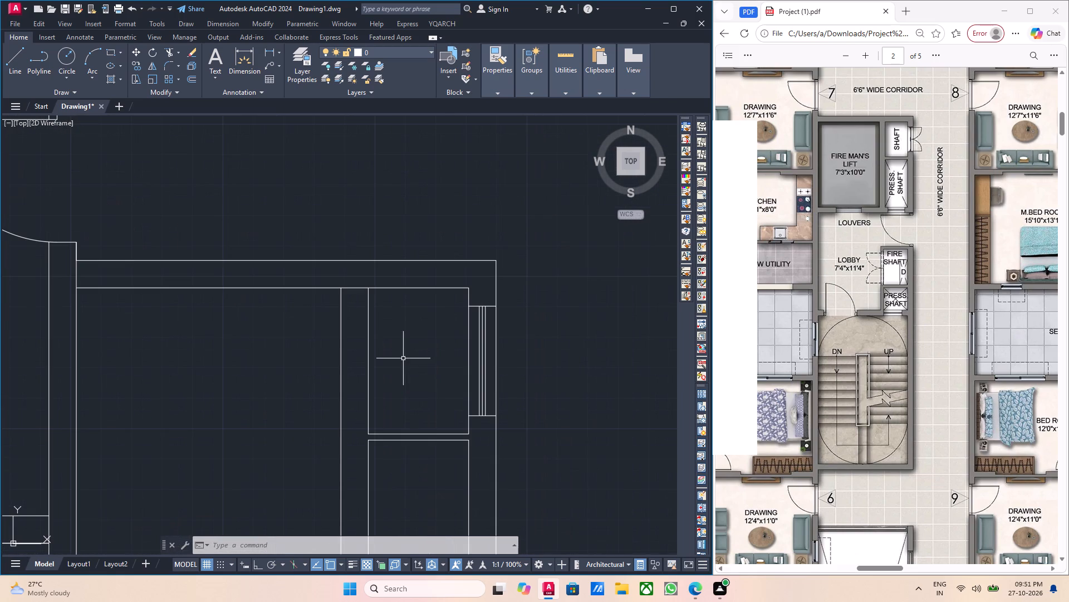
scroll(403, 358, down, 3)
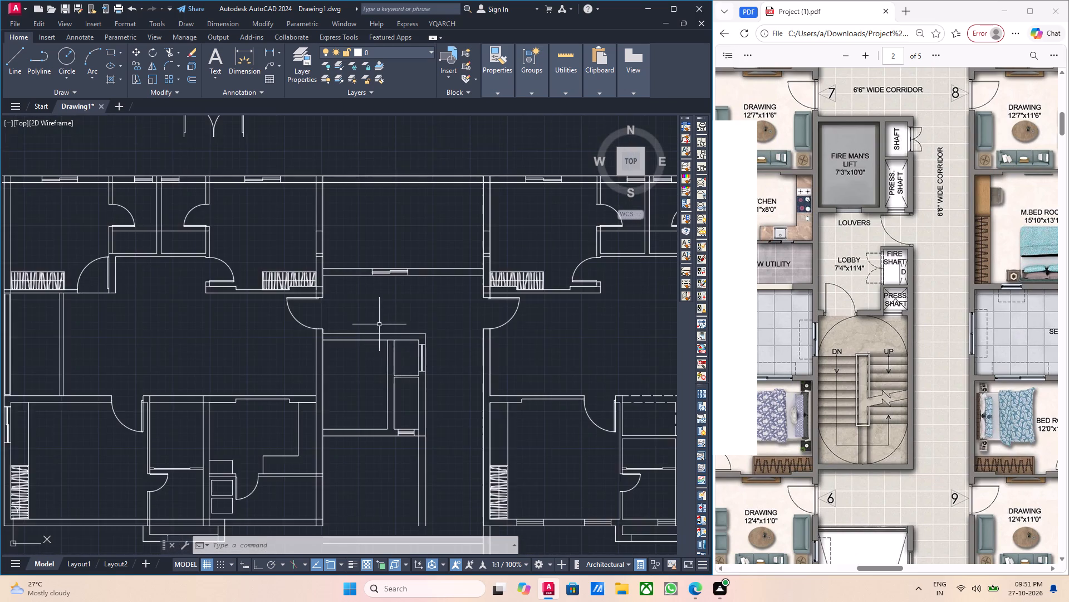
scroll(378, 327, down, 2)
middle_drag(361, 336, 356, 355)
scroll(334, 300, up, 3)
middle_drag(317, 258, 330, 305)
click(318, 279)
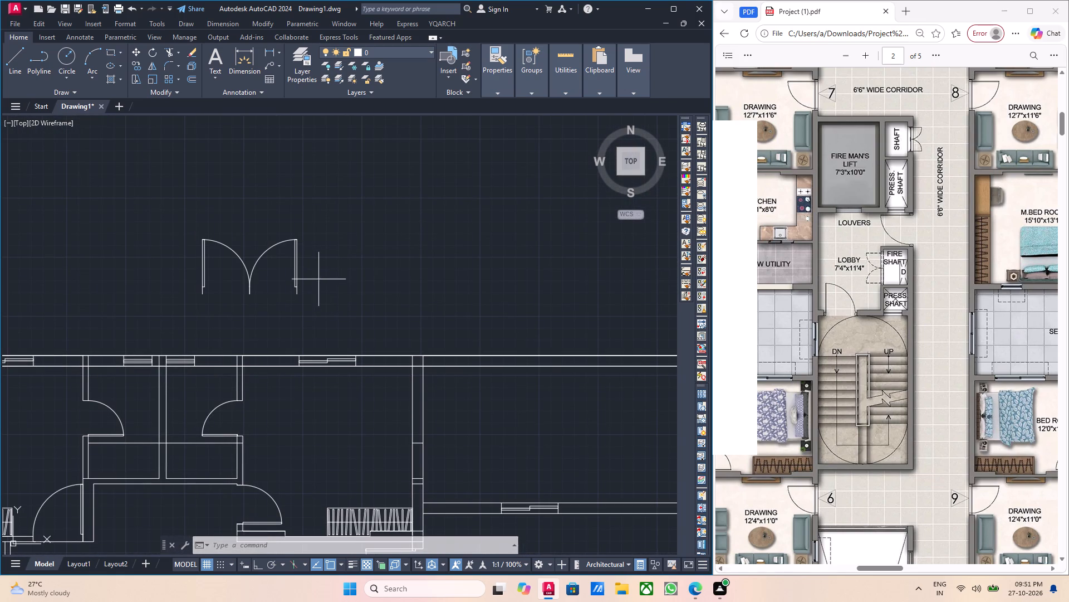
click(192, 247)
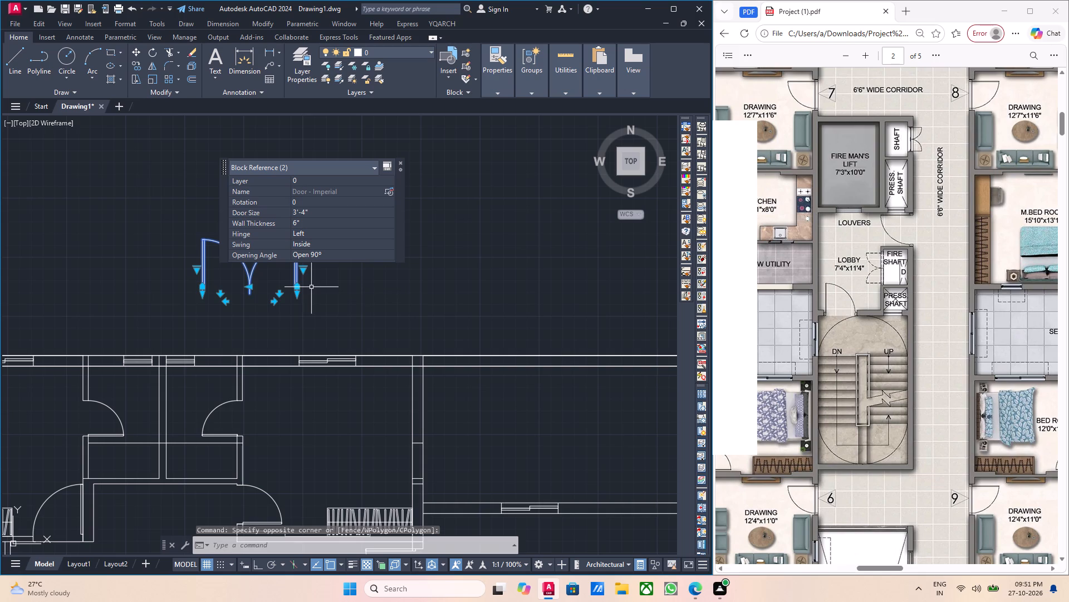
text(ro)
key(Return)
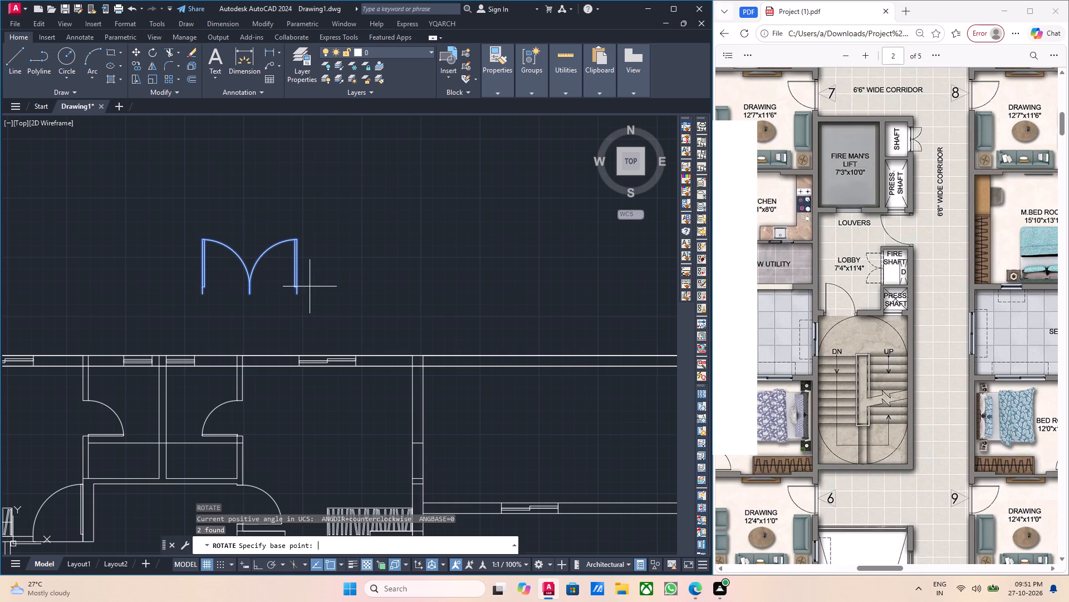
click(242, 308)
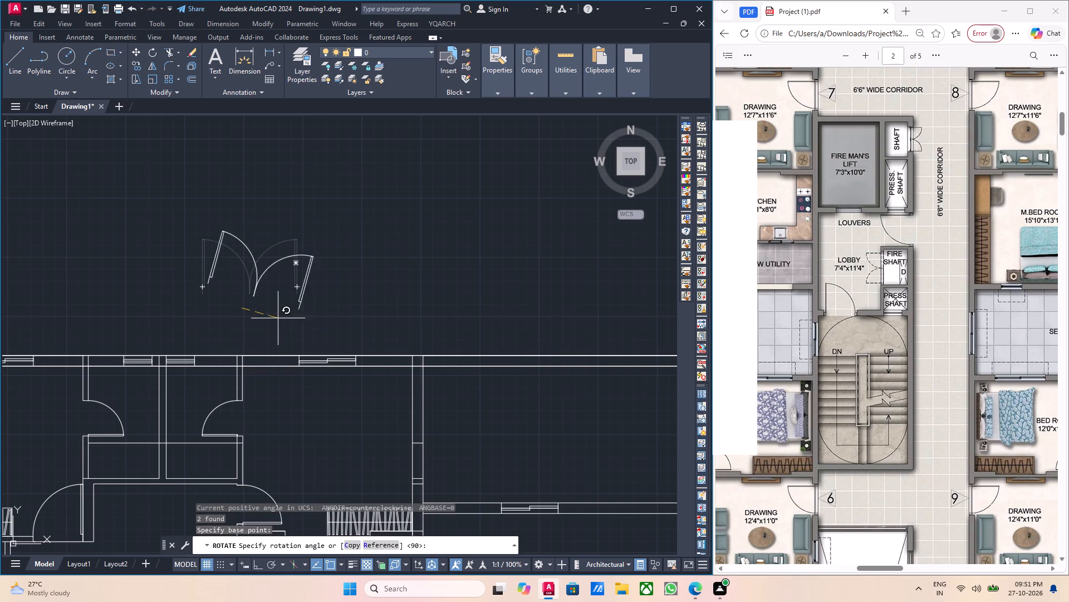
key(F8)
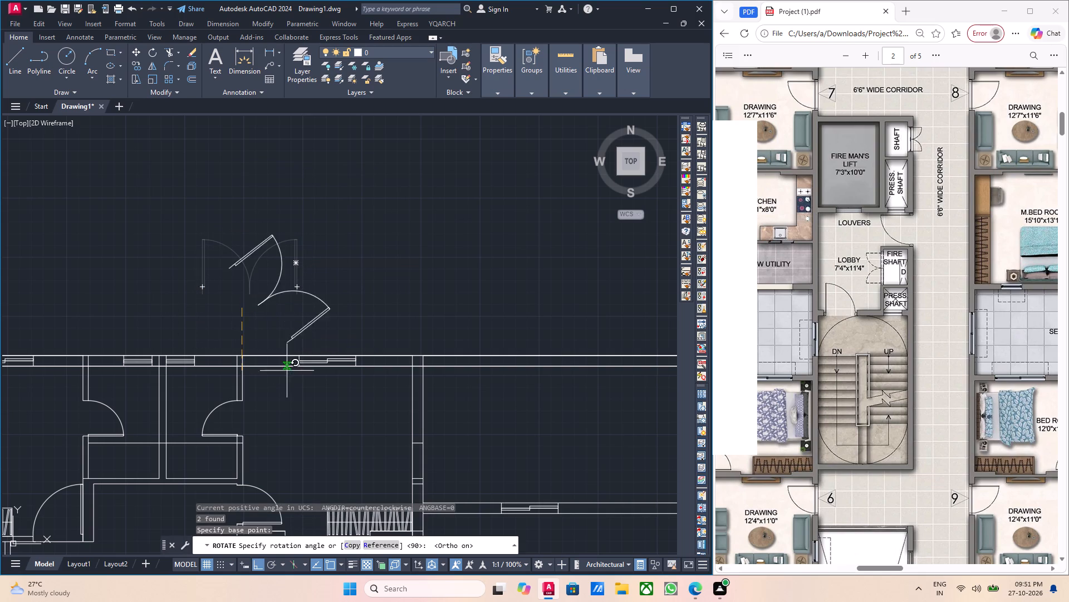
click(292, 406)
key(Escape)
Move the rotated double door to the shaft opening, placing its upper wall-side corner on the inner end of the opening's top line.
scroll(322, 326, up, 1)
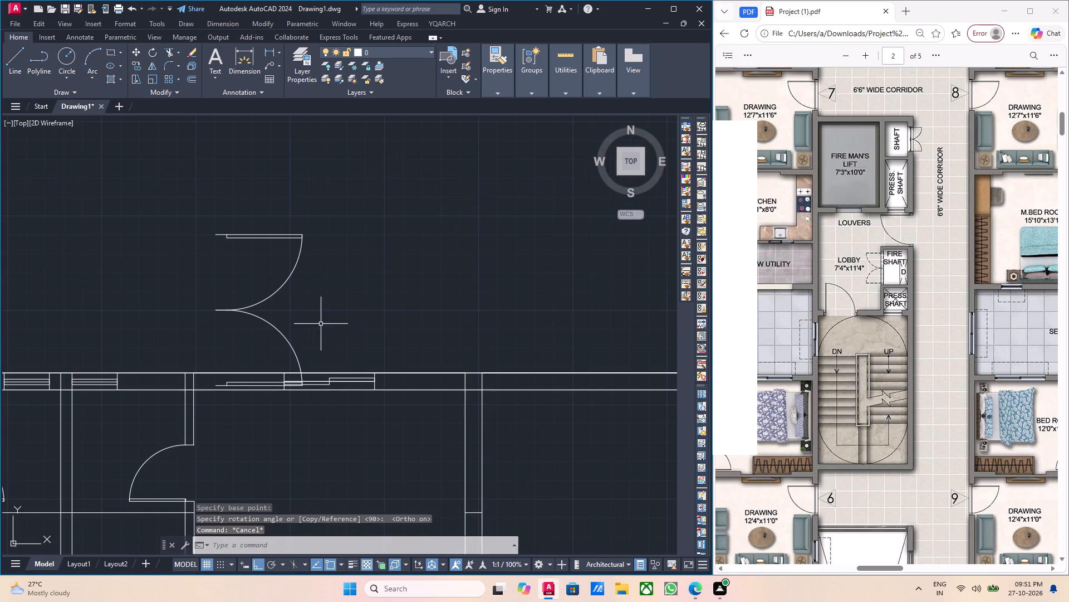
drag(319, 334, 295, 326)
click(243, 280)
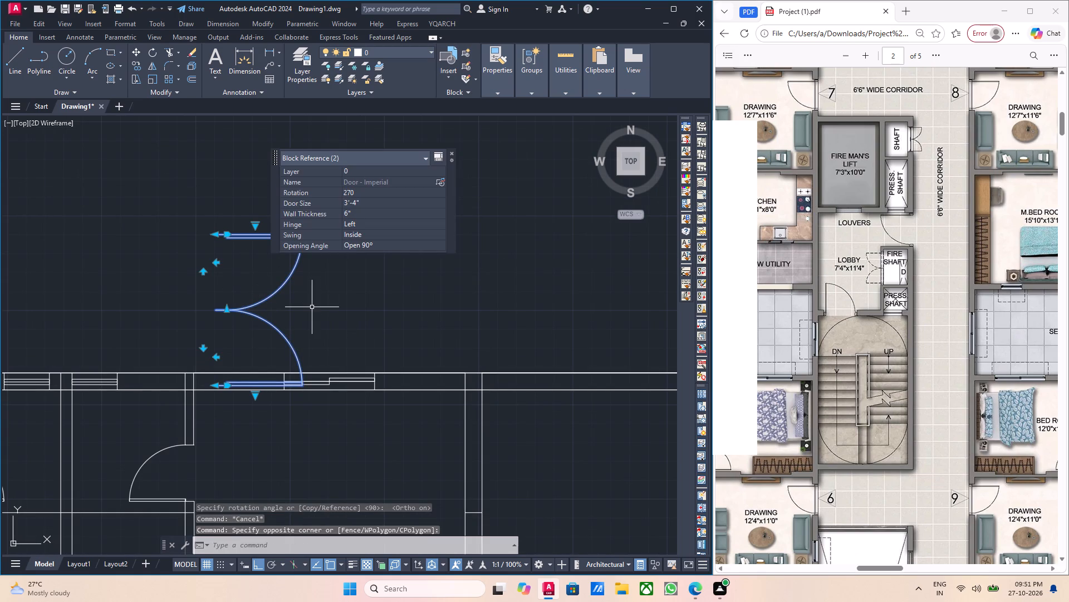
key(m)
key(Return)
click(213, 234)
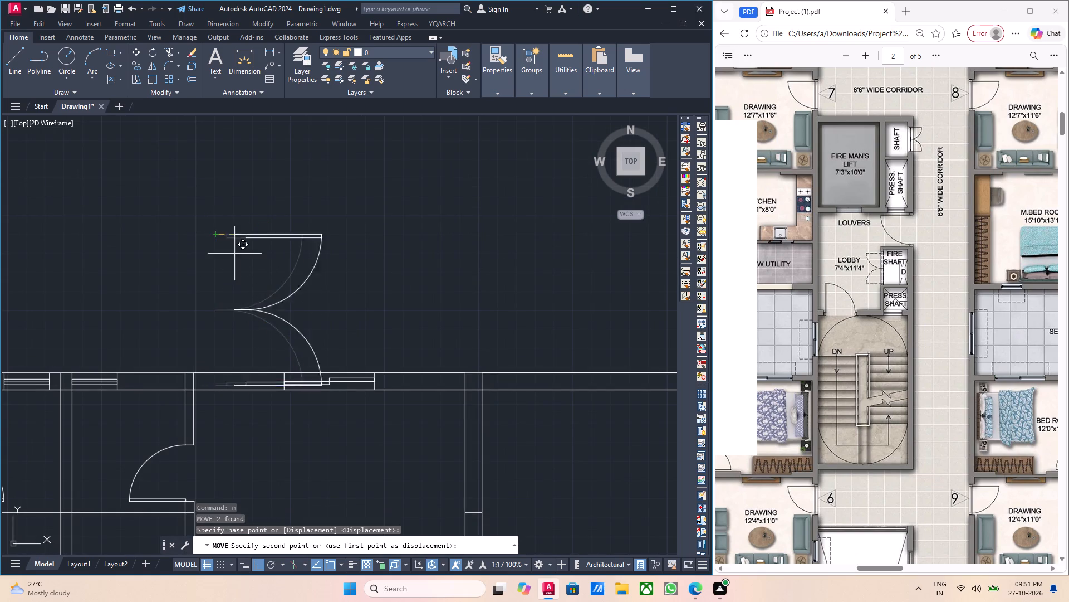
scroll(400, 301, down, 3)
key(F8)
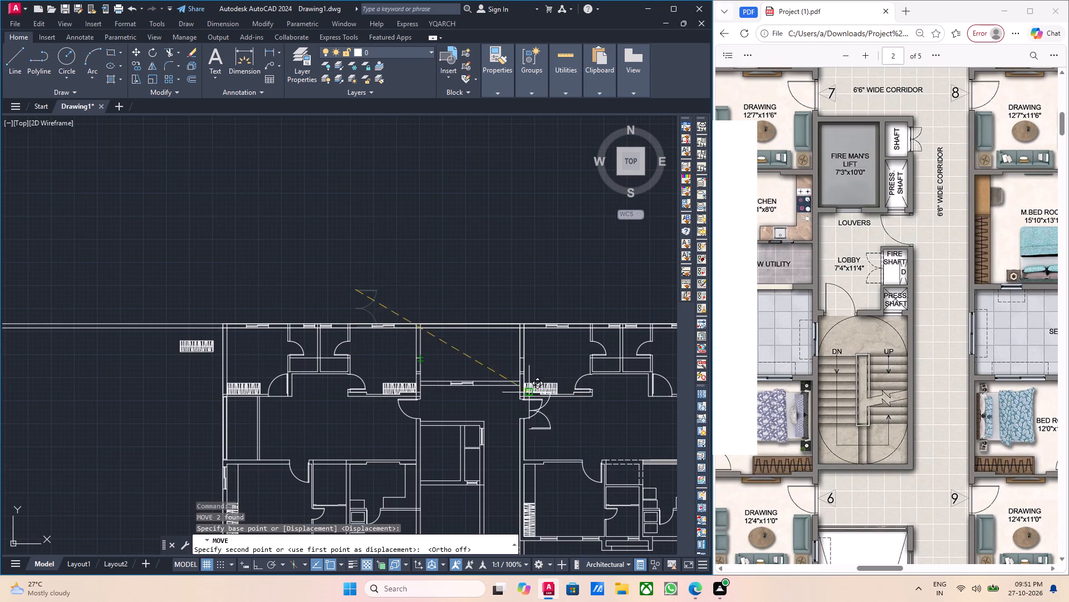
middle_drag(507, 397, 350, 375)
middle_drag(309, 420, 316, 353)
scroll(330, 337, up, 3)
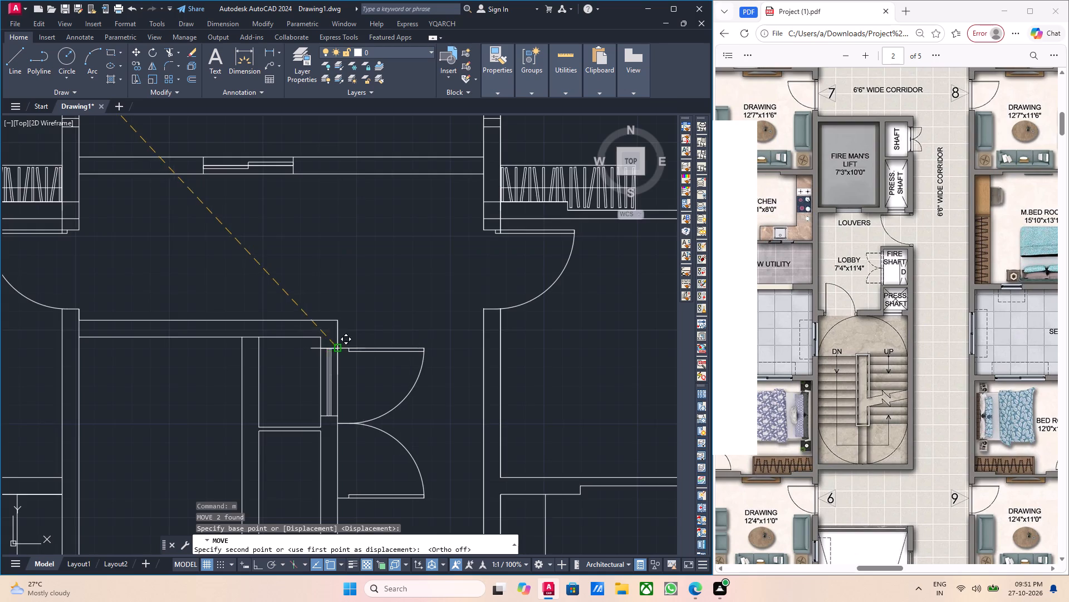
scroll(334, 349, up, 3)
click(276, 355)
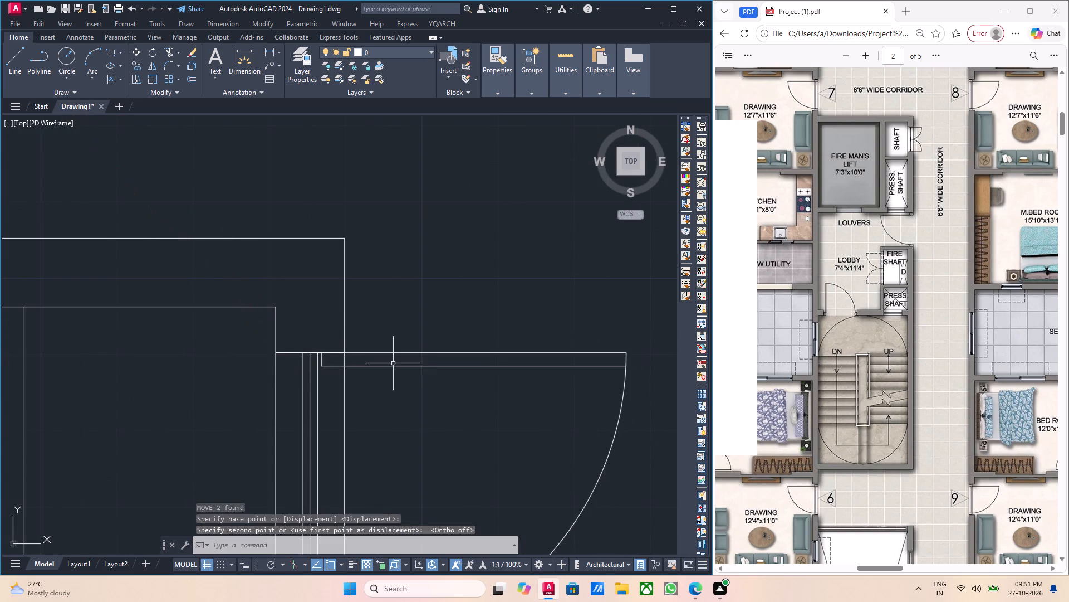
Scale both leaves of the double door down about their upper wall-side corner to fit the height of the shaft opening.
key(Escape)
scroll(397, 365, down, 3)
middle_drag(465, 441, 428, 351)
drag(448, 439, 440, 430)
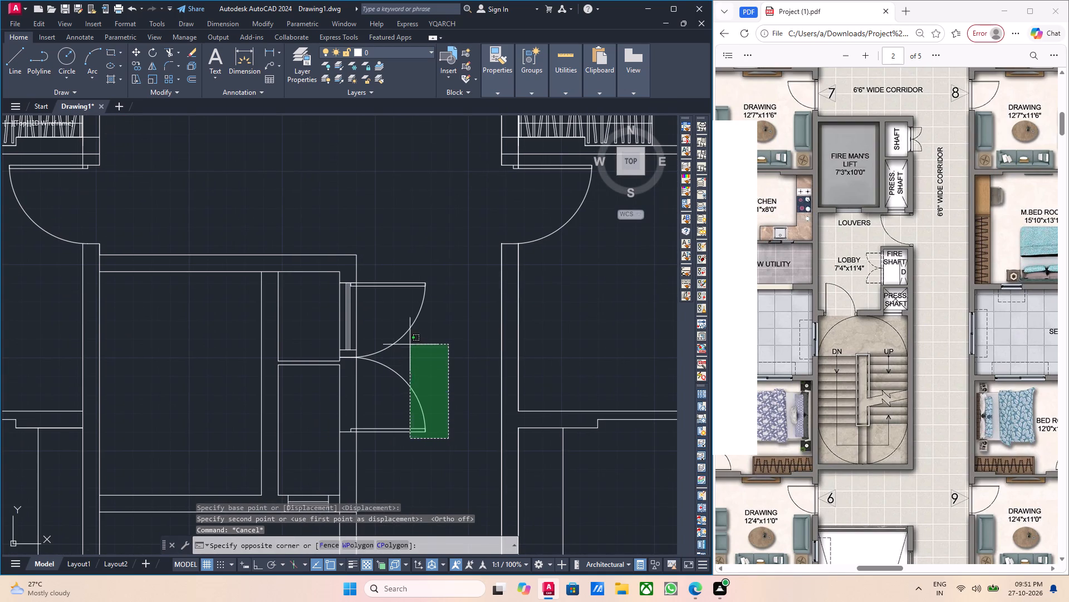
click(395, 273)
text(sc)
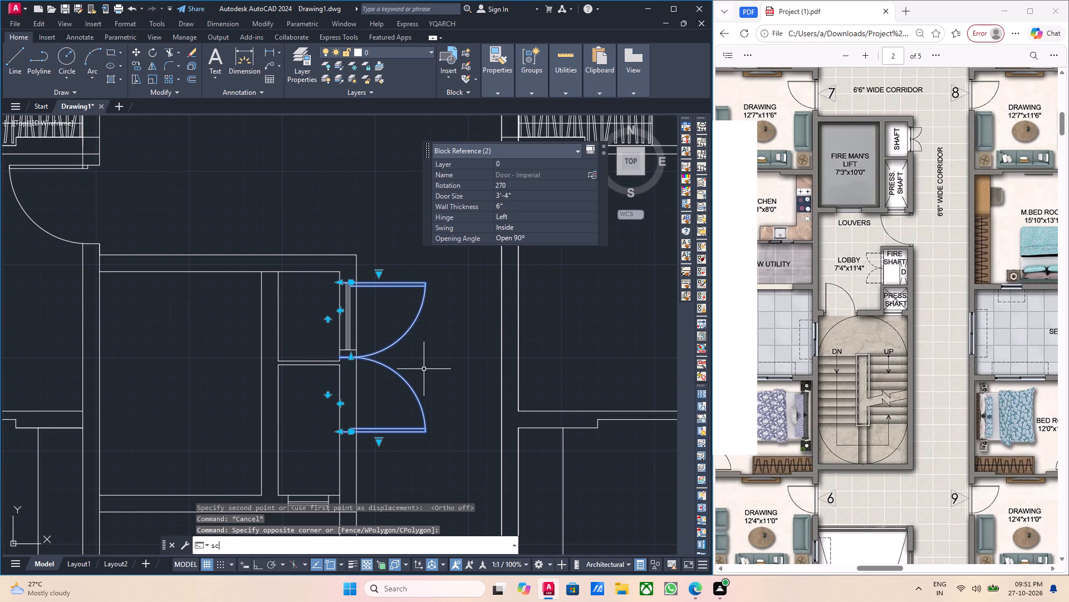
key(Return)
click(339, 284)
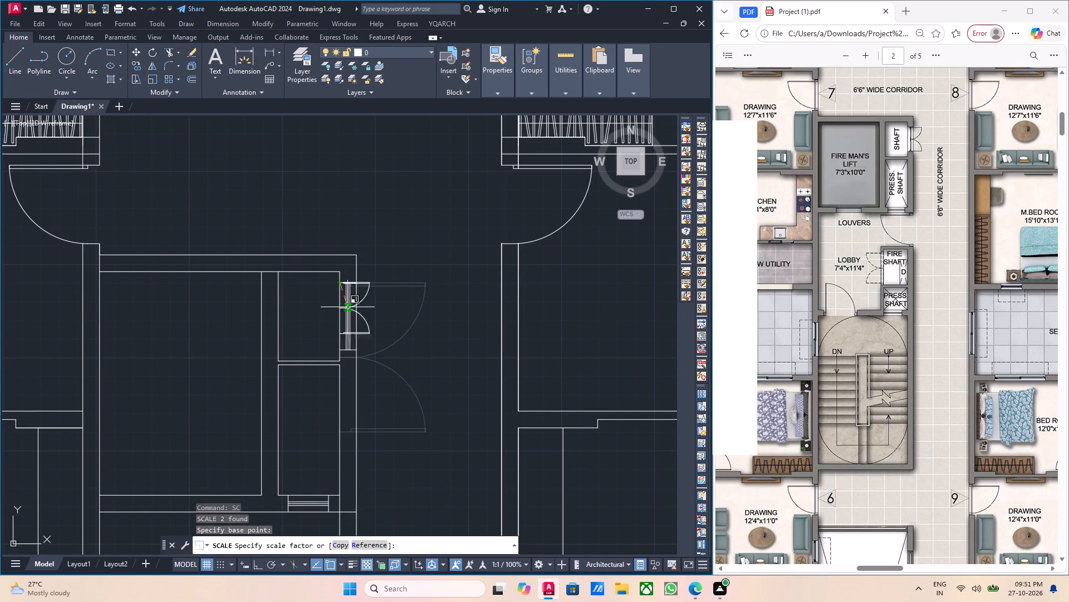
click(341, 319)
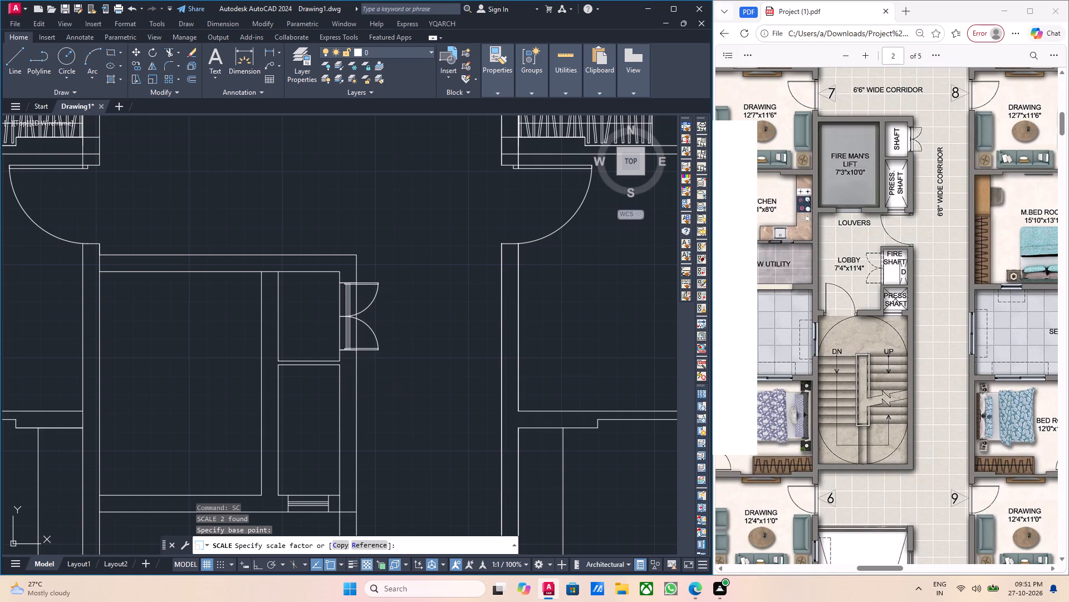
middle_drag(394, 326, 398, 337)
key(Escape)
Offset the core's left wall line 7'4" to the right to set the lobby width.
scroll(388, 334, down, 1)
middle_drag(399, 341, 404, 314)
middle_drag(400, 345, 388, 345)
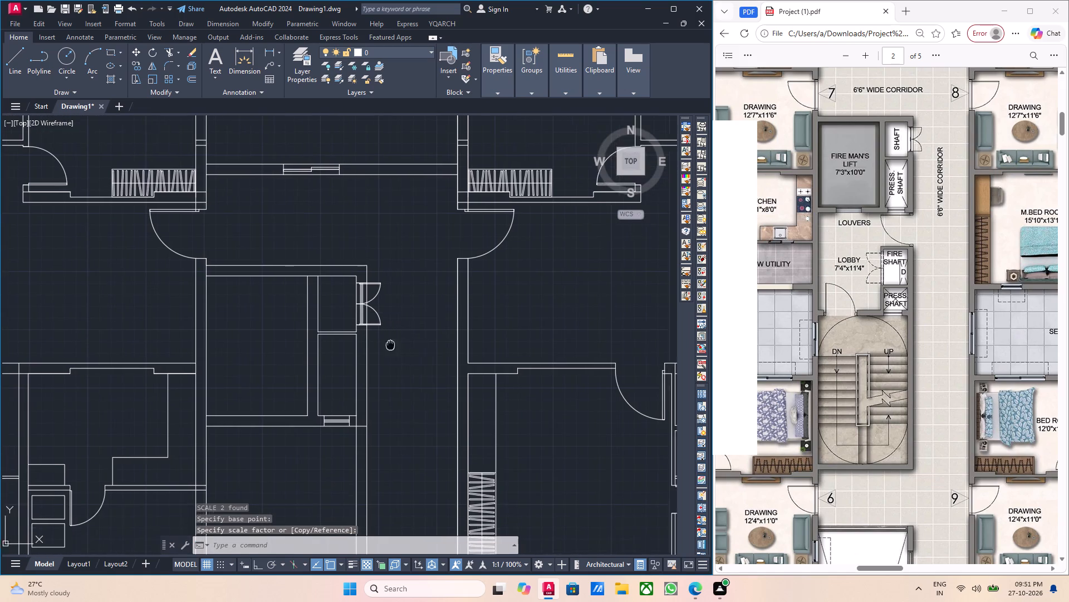
middle_drag(388, 345, 384, 344)
scroll(384, 344, down, 1)
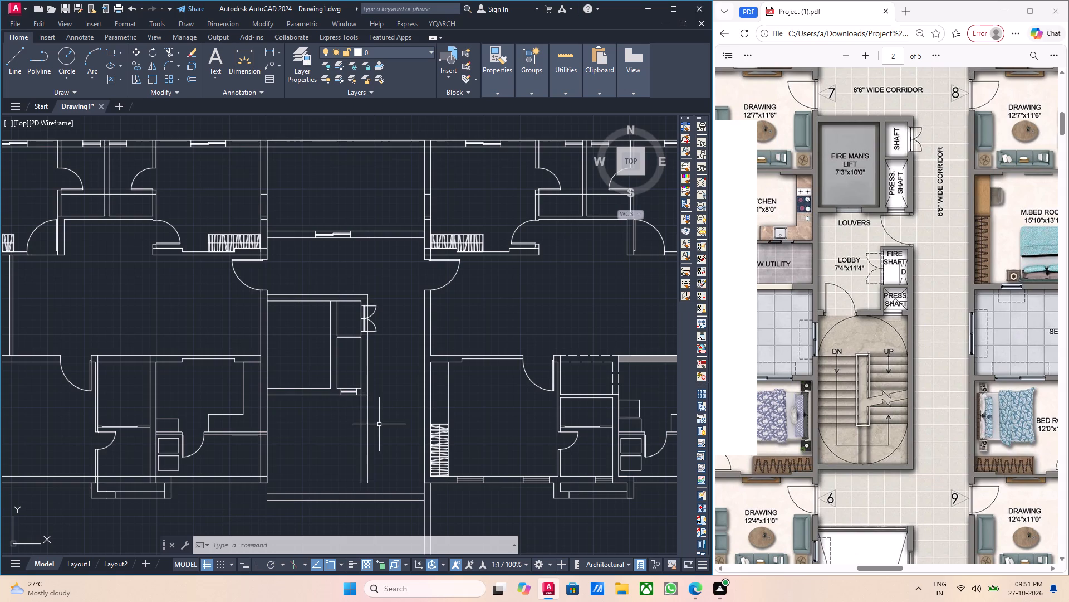
middle_drag(380, 430, 367, 409)
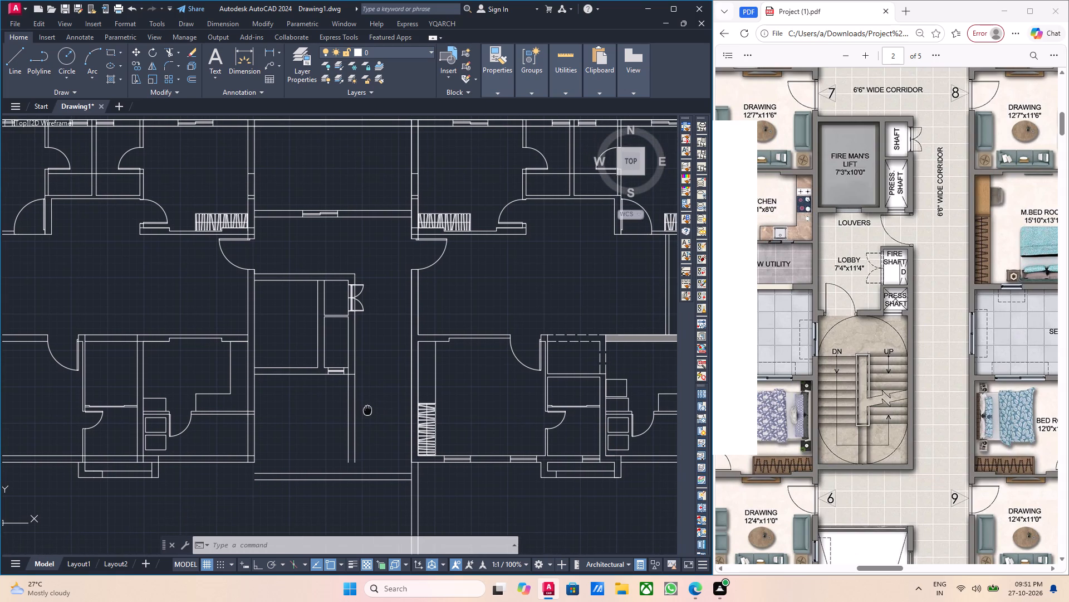
middle_drag(367, 409, 367, 409)
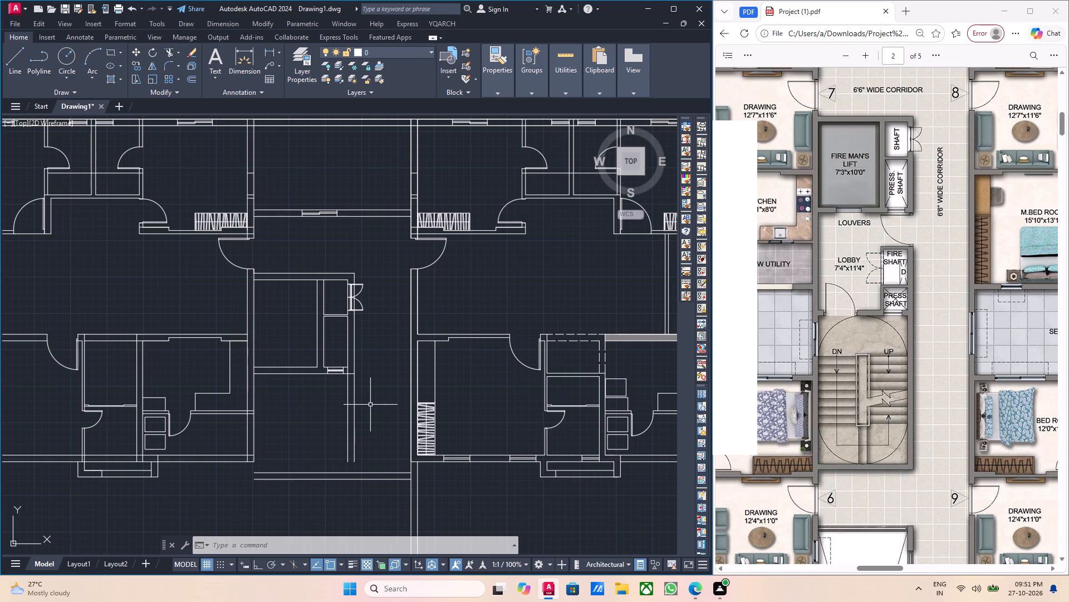
middle_drag(361, 415, 355, 371)
middle_drag(282, 373, 302, 380)
scroll(285, 382, up, 1)
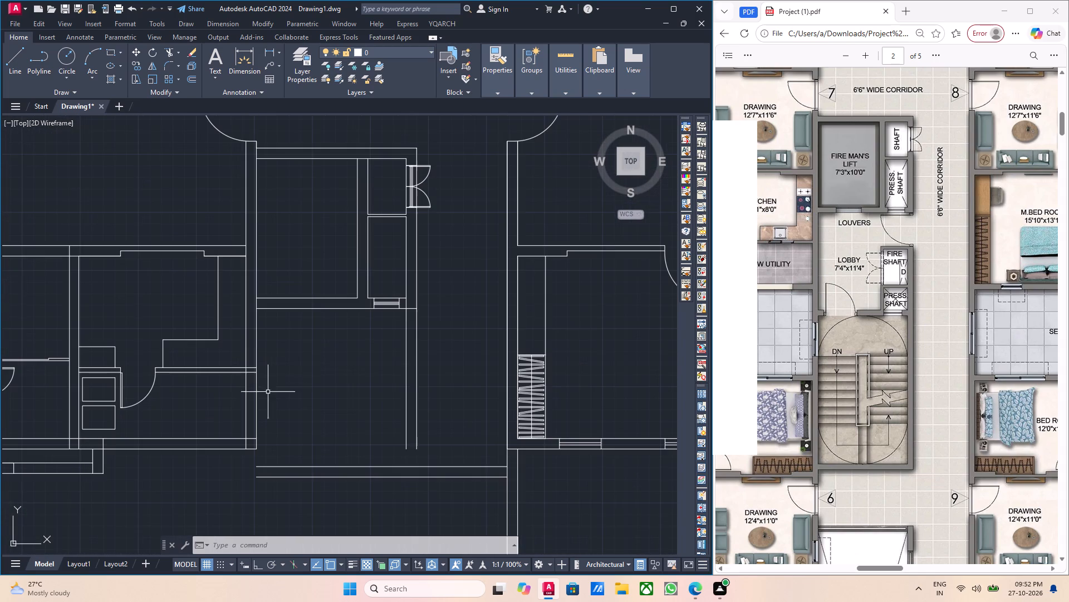
click(261, 404)
click(247, 404)
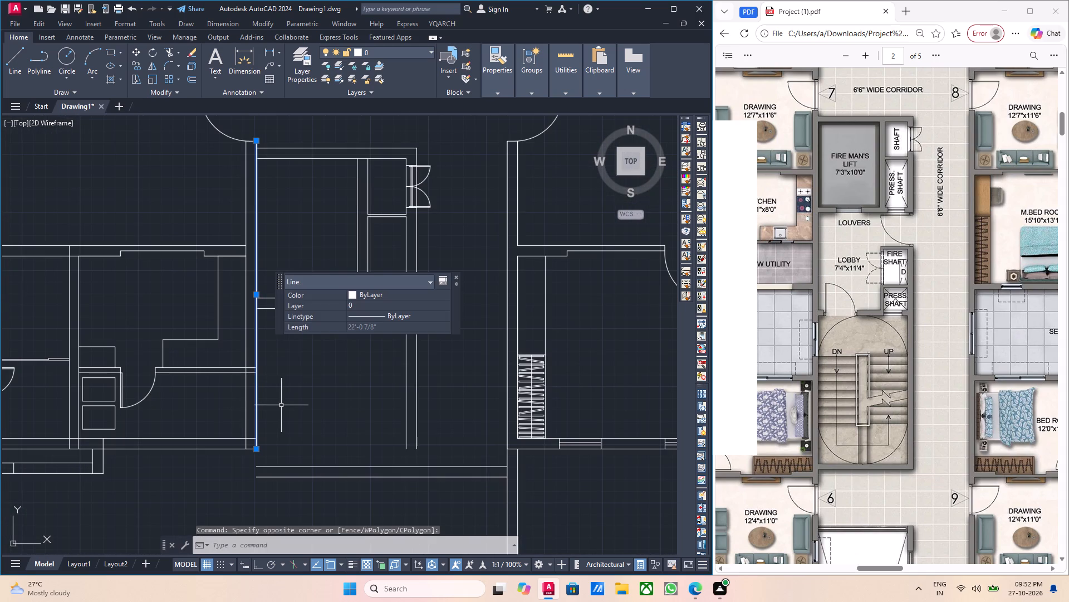
key(o)
key(Return)
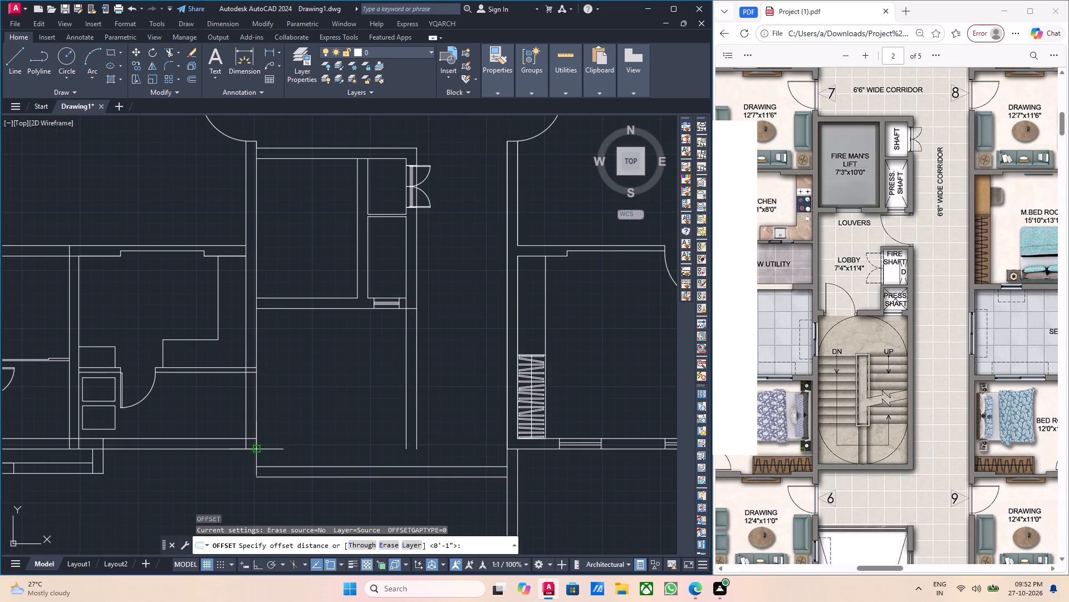
click(255, 450)
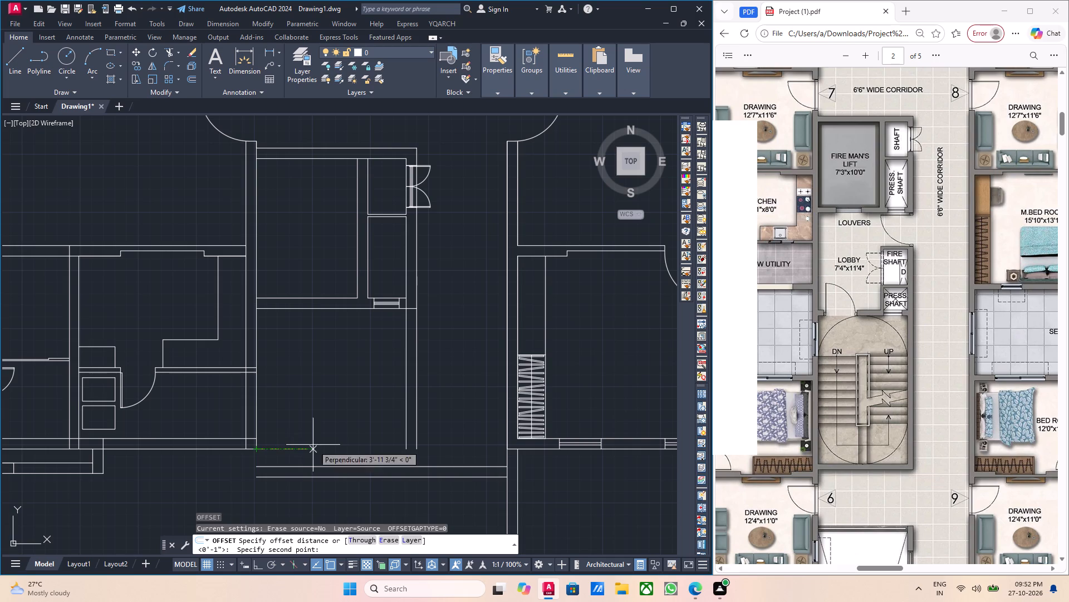
text(7')
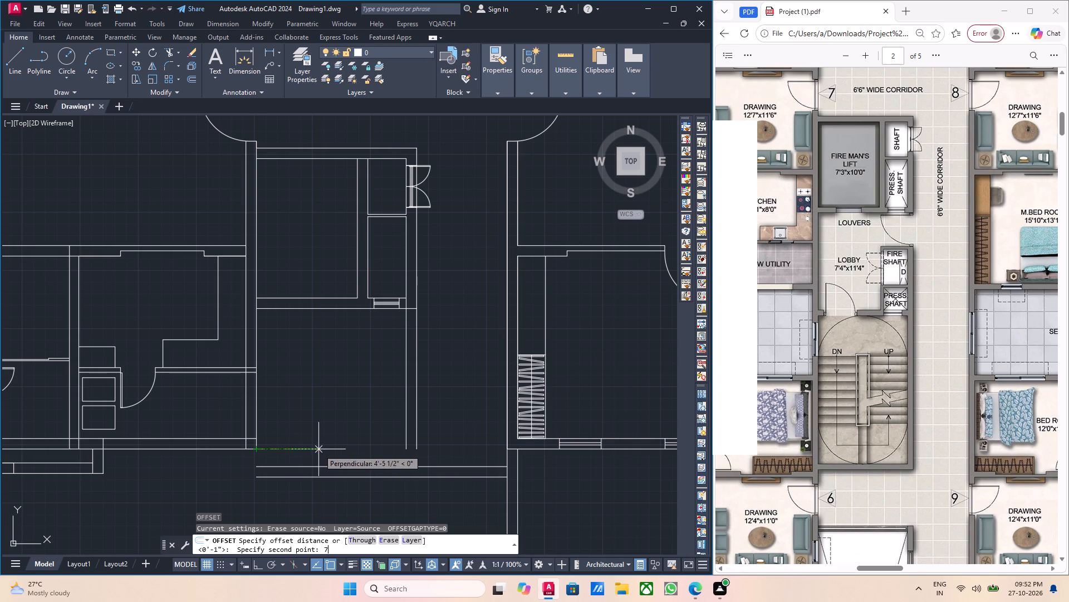
key(4)
key(Return)
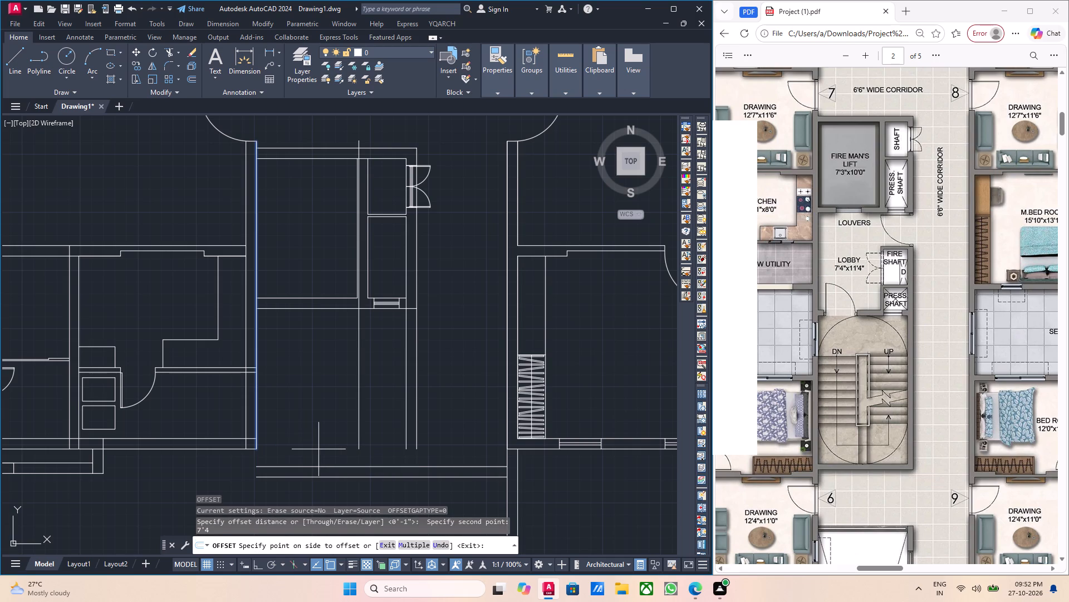
click(316, 425)
key(Escape)
Offset the new vertical lobby line 2" to the right to form the thin shaft partition.
scroll(353, 366, up, 1)
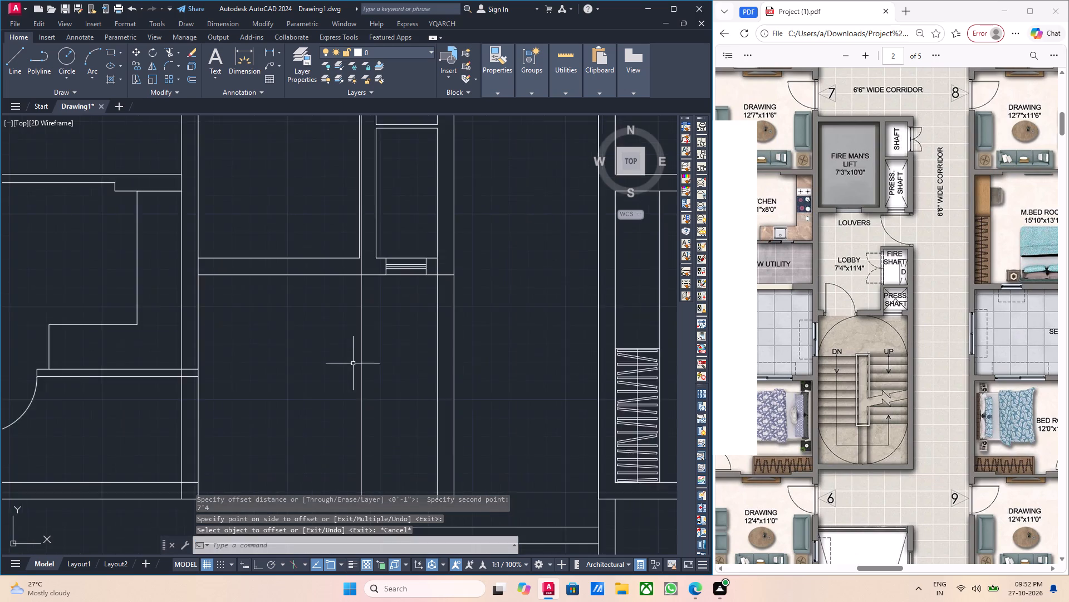
scroll(353, 363, up, 1)
scroll(353, 362, down, 2)
middle_drag(365, 368, 371, 377)
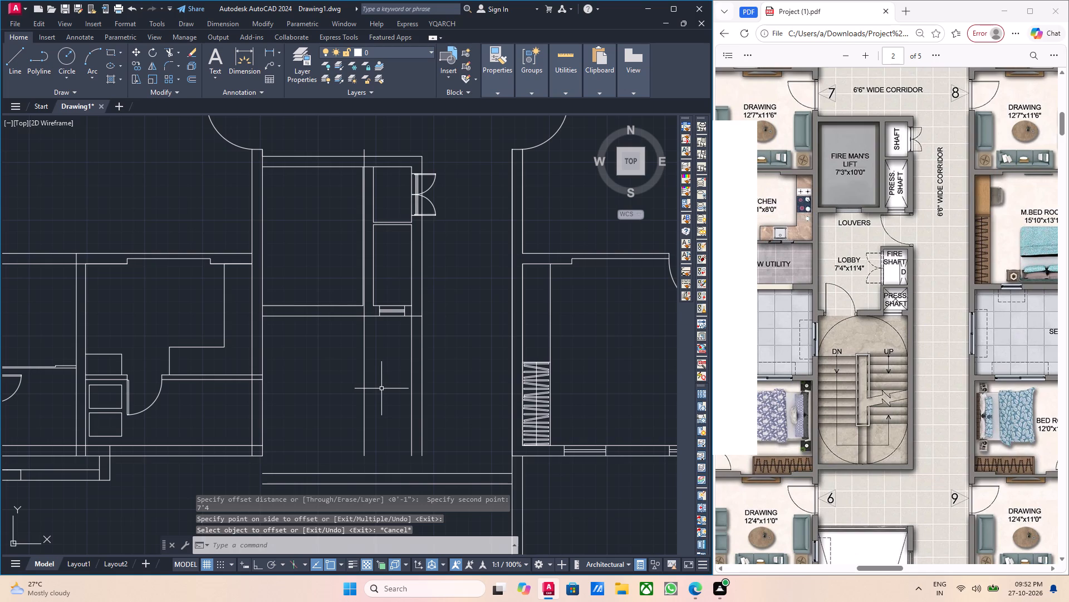
click(380, 390)
click(359, 390)
key(o)
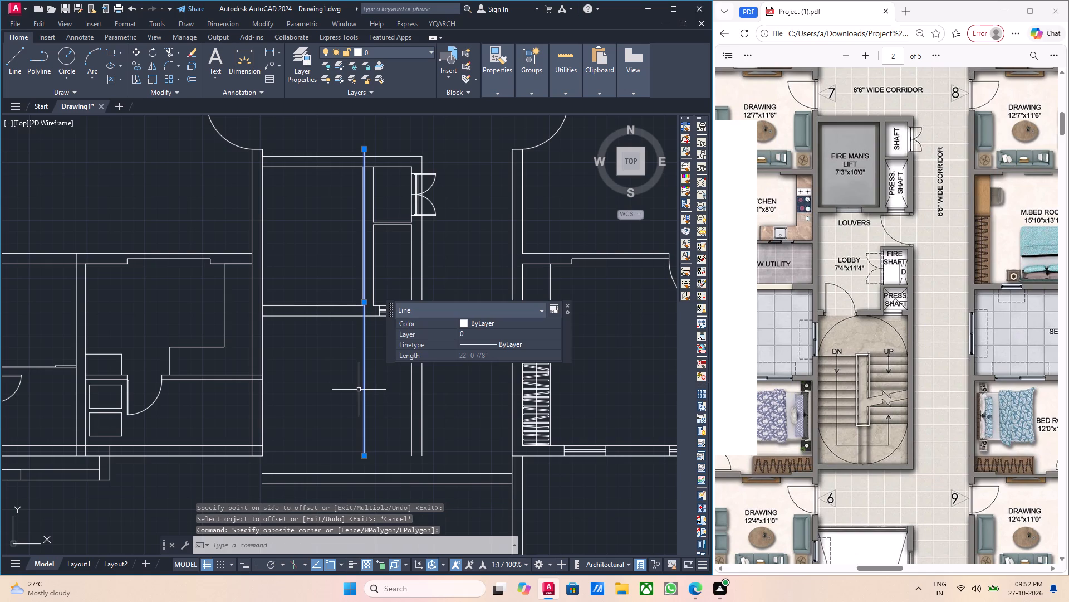
key(Return)
scroll(364, 392, up, 2)
middle_drag(365, 455, 357, 387)
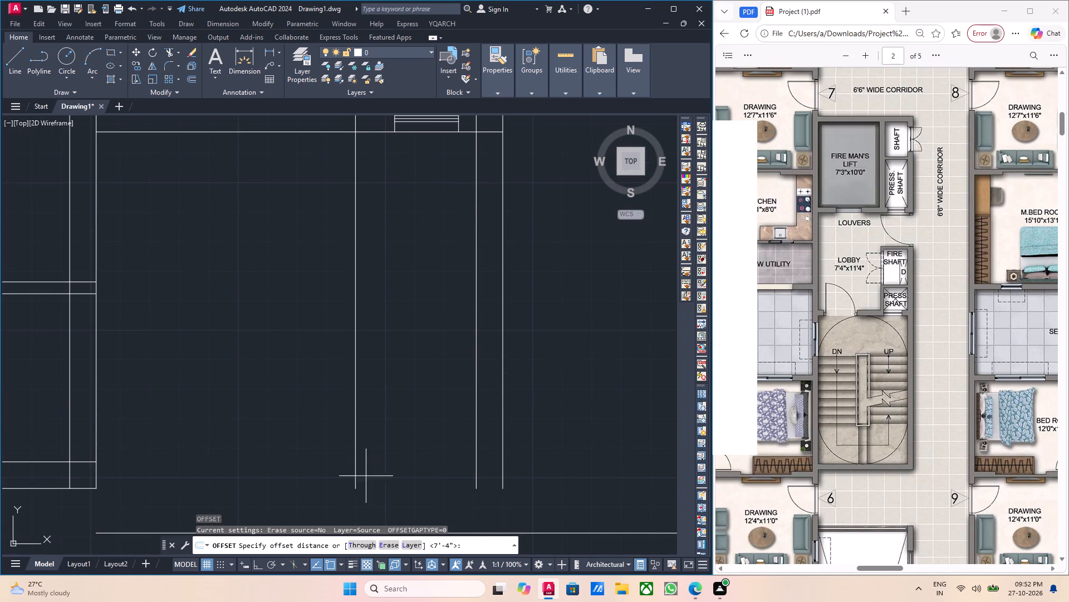
click(356, 487)
key(2)
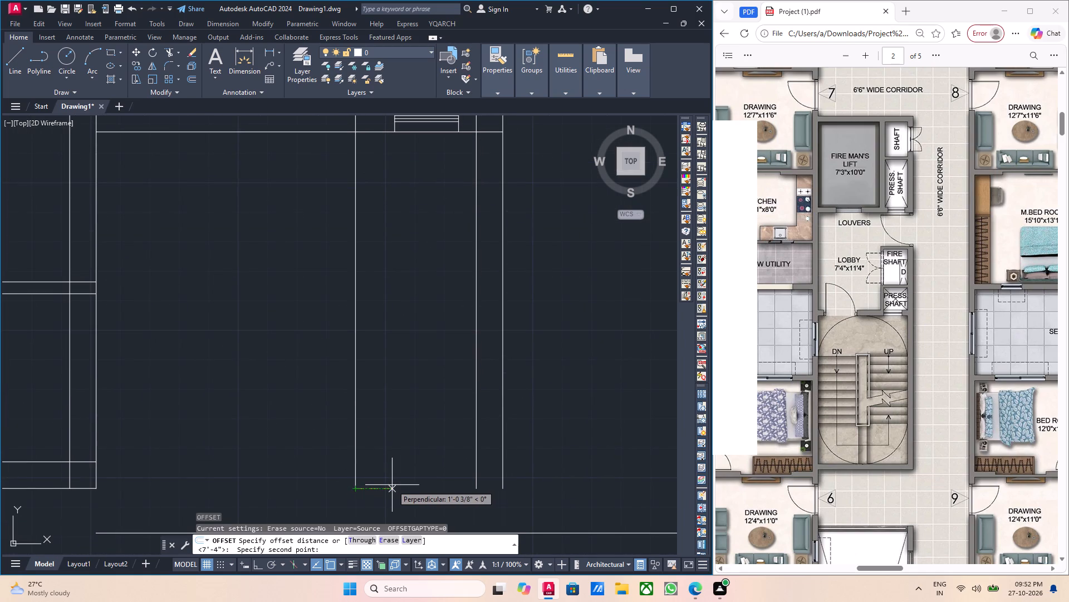
key(Return)
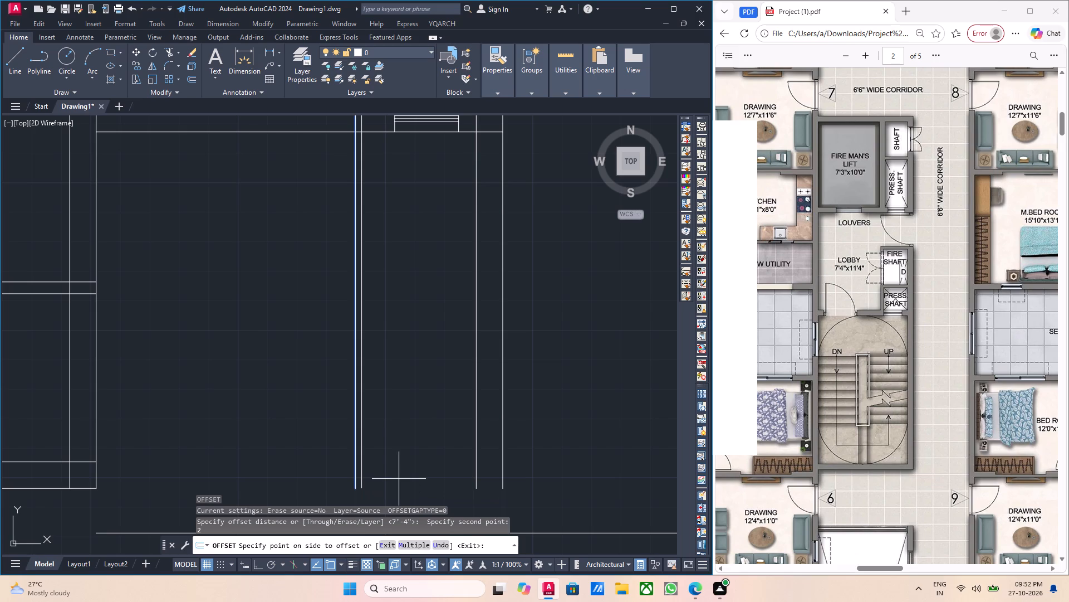
click(399, 479)
scroll(399, 465, down, 3)
scroll(389, 441, up, 1)
key(Escape)
Trim the upper parts of both partition lines back to the lower line of the wall below the lift.
middle_drag(399, 443, 404, 464)
scroll(383, 355, up, 1)
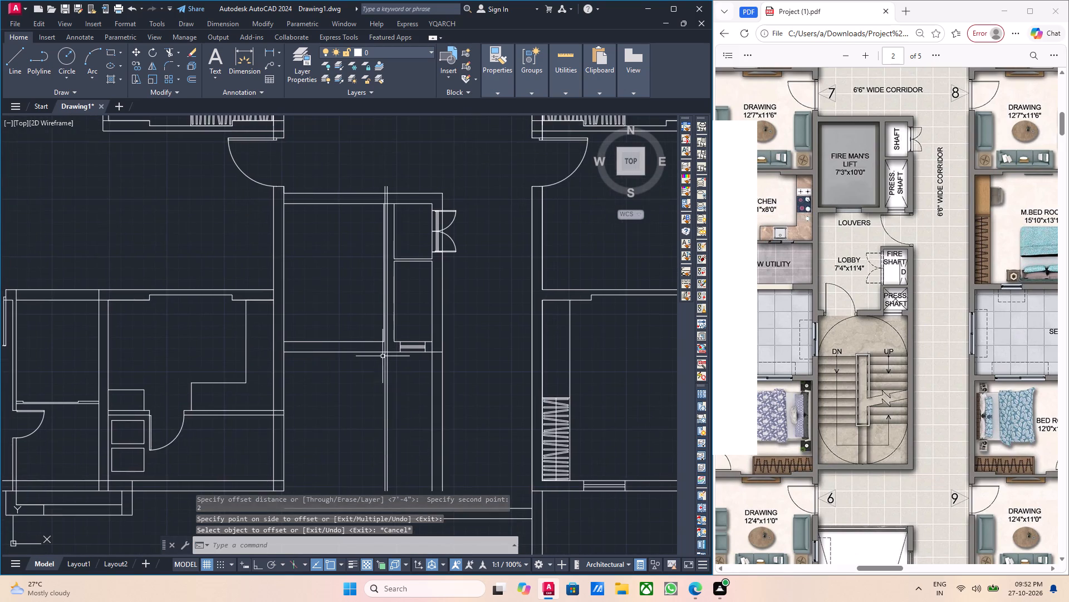
middle_drag(388, 382, 396, 445)
key(Escape)
scroll(392, 372, up, 2)
scroll(410, 411, down, 1)
scroll(401, 328, down, 2)
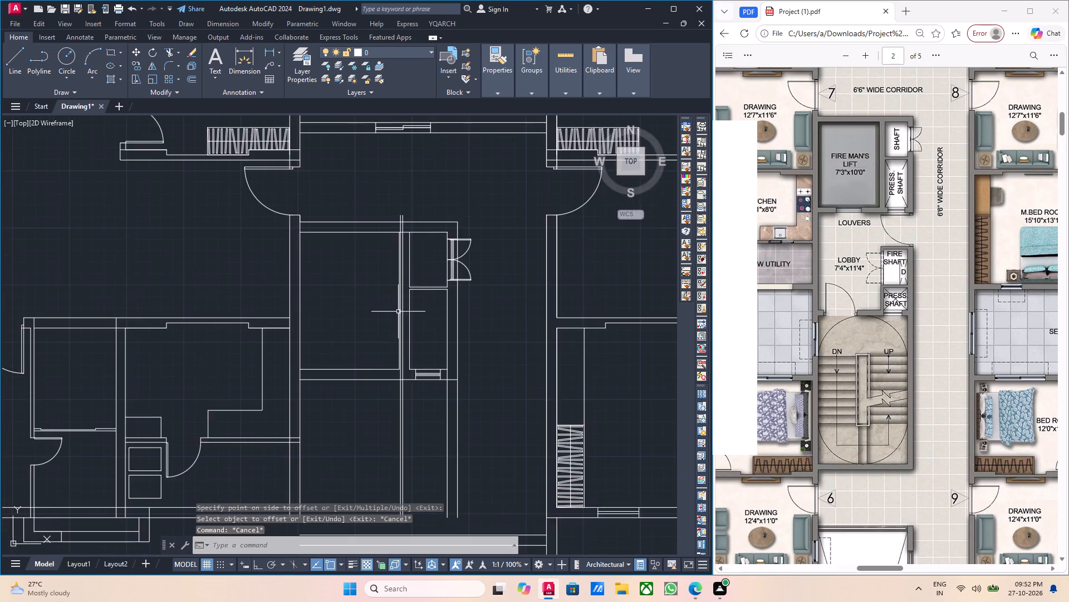
middle_drag(401, 328, 407, 359)
scroll(405, 169, up, 1)
scroll(431, 283, up, 2)
text(tr)
key(Return)
middle_drag(361, 395, 350, 306)
middle_drag(353, 319, 350, 258)
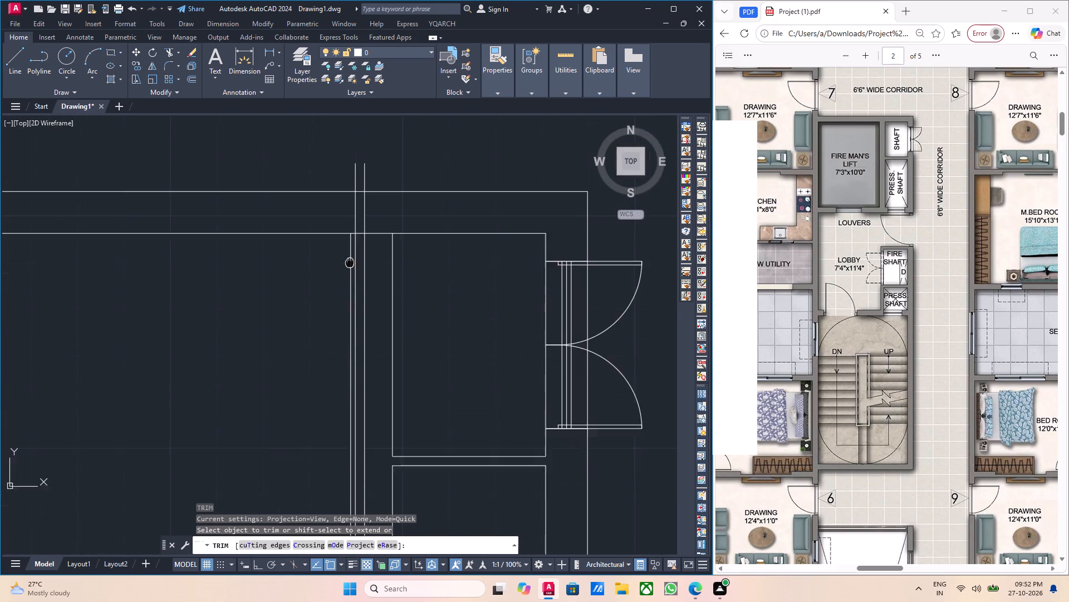
middle_drag(350, 258, 350, 239)
scroll(361, 352, down, 2)
middle_drag(371, 406, 320, 221)
scroll(291, 332, up, 2)
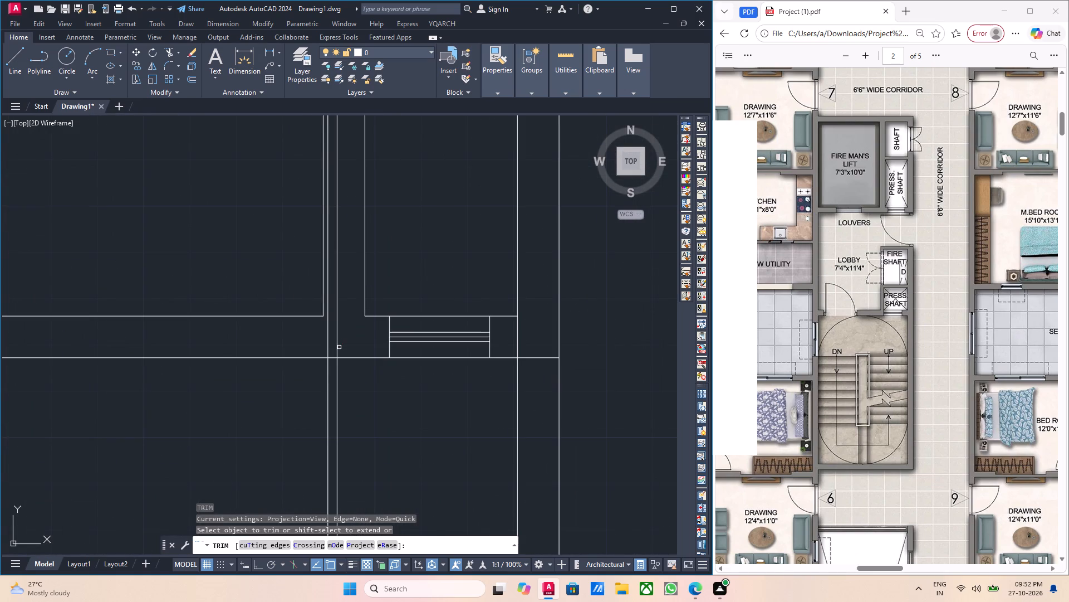
click(339, 346)
click(326, 342)
scroll(327, 342, down, 3)
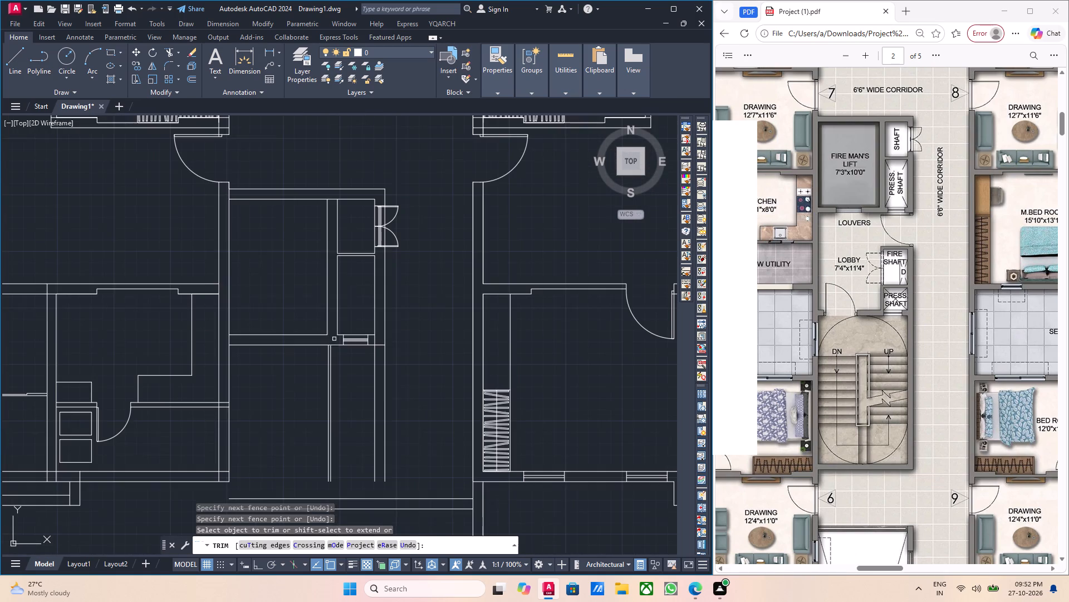
middle_drag(346, 408, 343, 377)
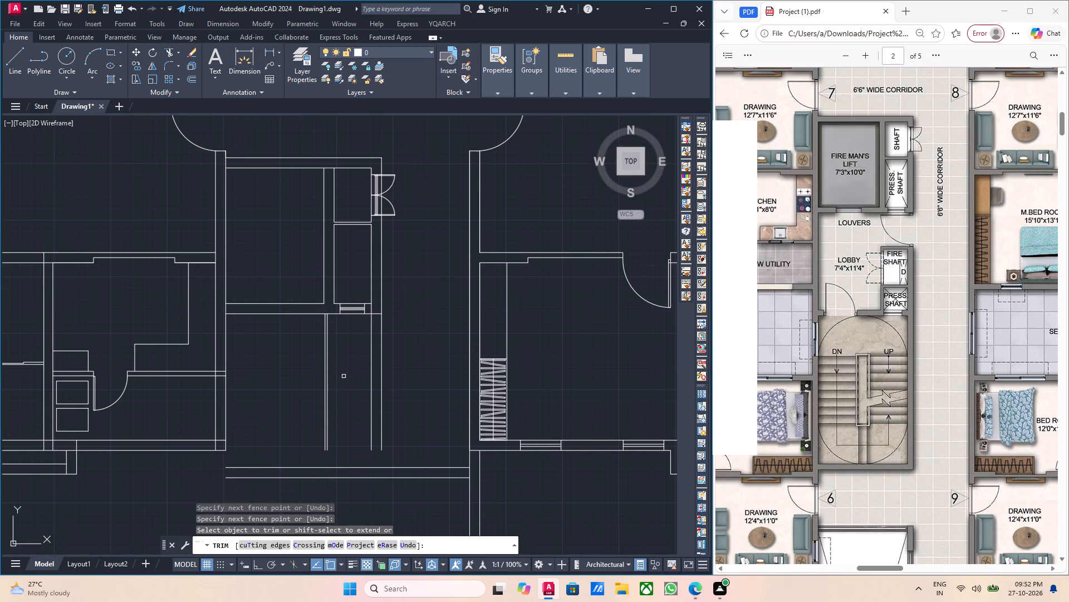
key(Escape)
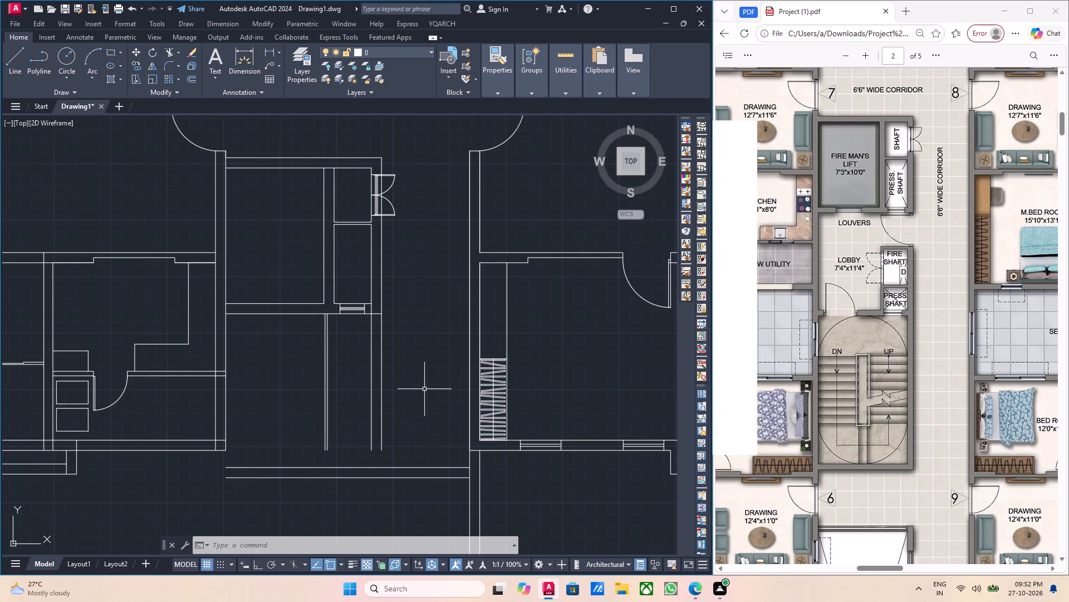
Extend the two partition lines and the two corridor-side wall lines down to the upper horizontal wall line below the lobby.
scroll(402, 397, down, 1)
middle_drag(416, 416, 417, 416)
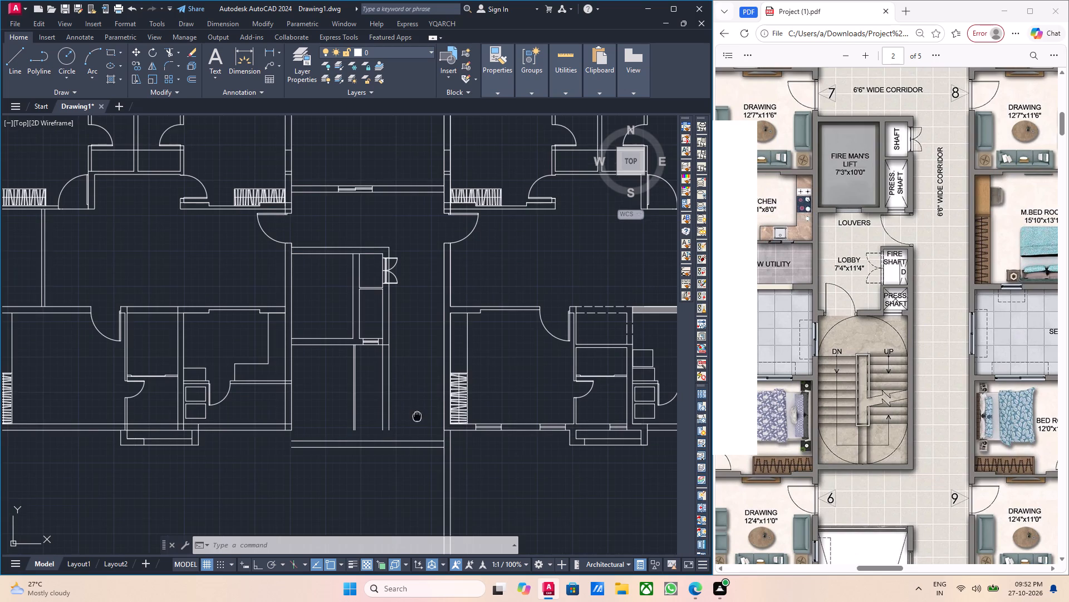
middle_drag(417, 416, 415, 394)
scroll(360, 414, up, 2)
middle_drag(360, 414, 370, 428)
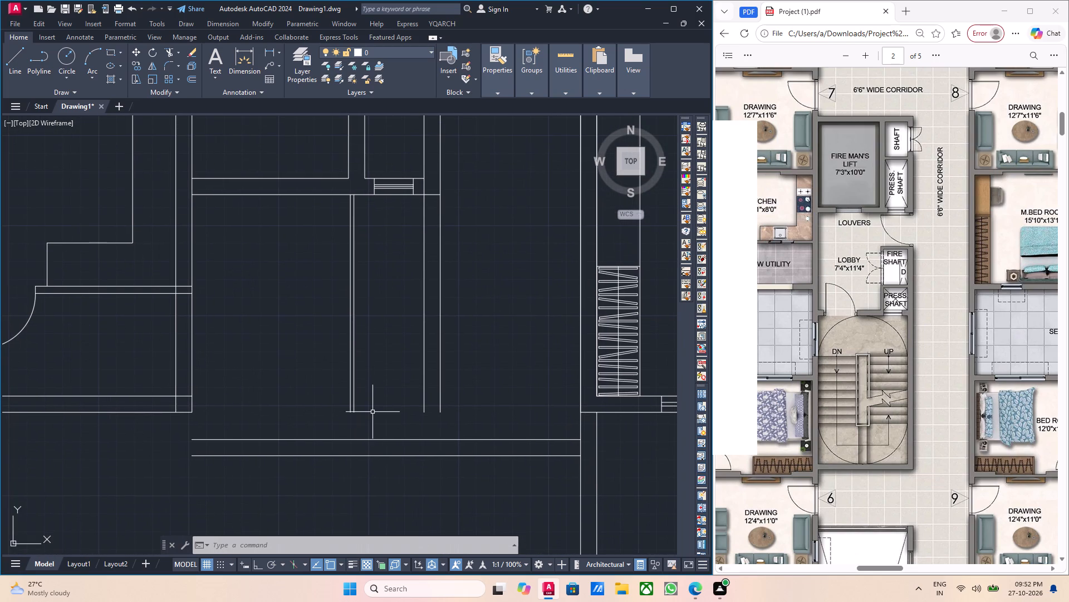
text(ex)
key(Return)
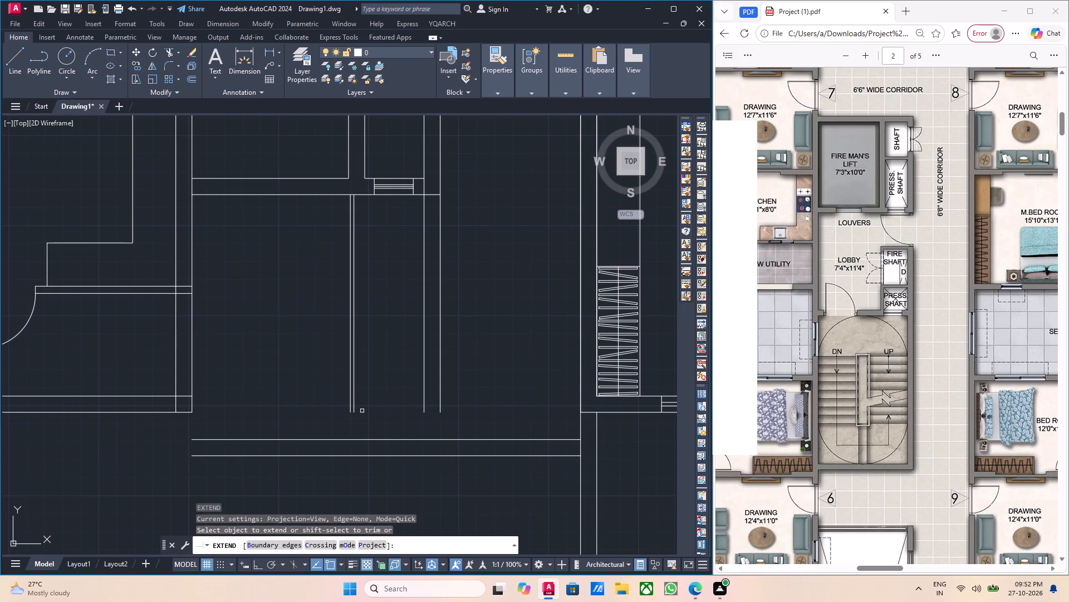
scroll(362, 411, up, 2)
click(370, 409)
click(315, 400)
drag(576, 369, 561, 368)
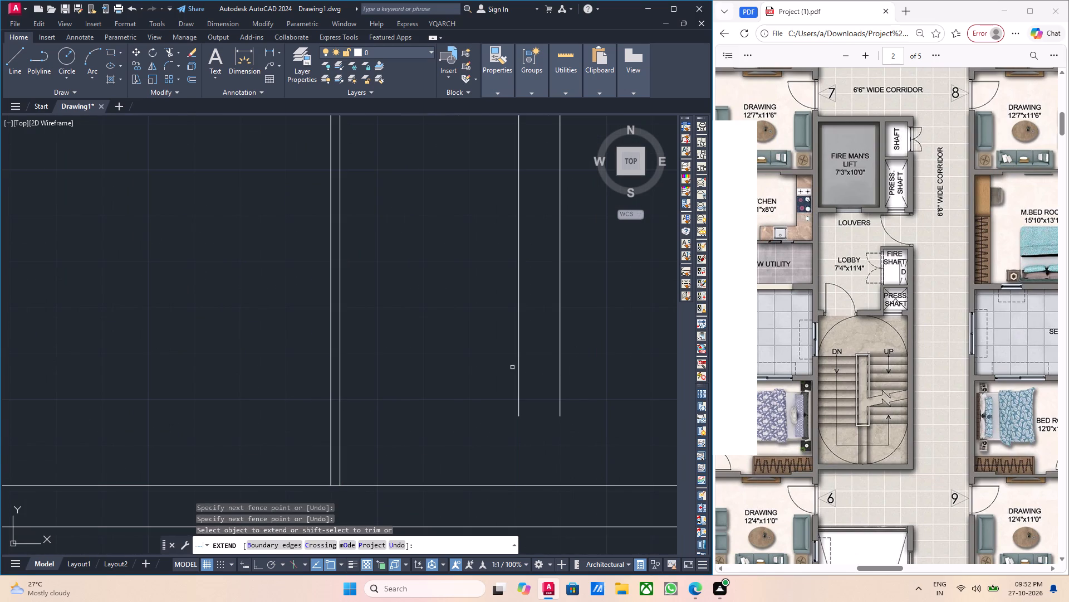
drag(577, 376, 495, 381)
scroll(495, 381, down, 3)
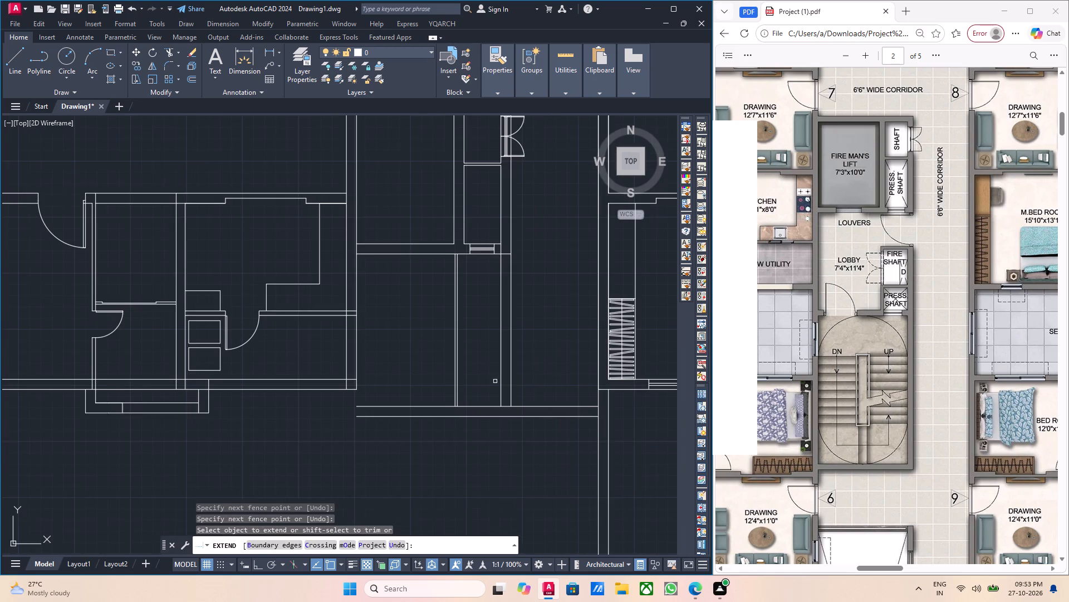
key(Escape)
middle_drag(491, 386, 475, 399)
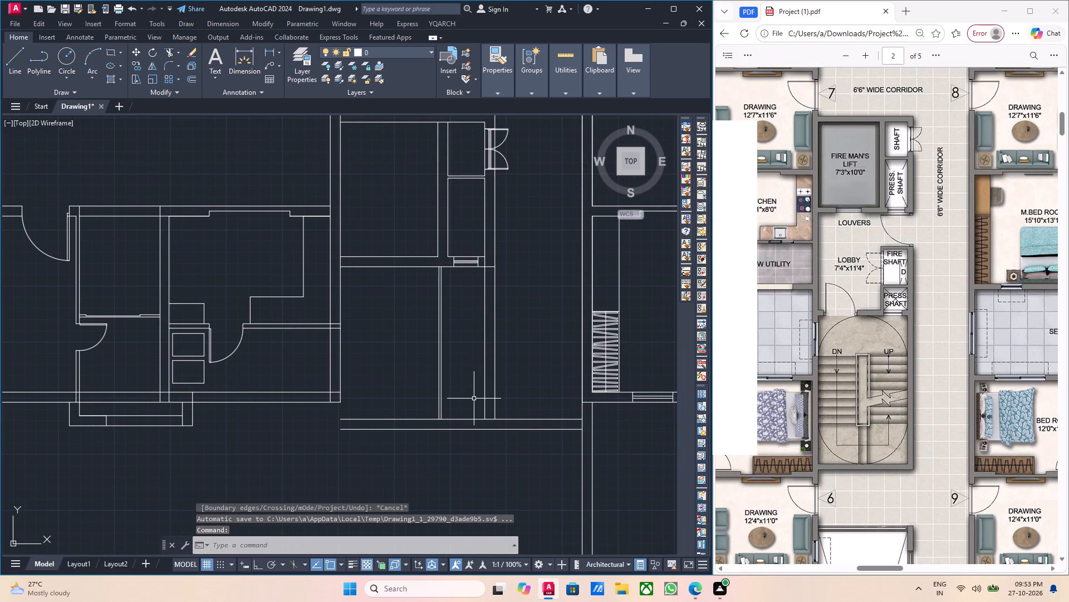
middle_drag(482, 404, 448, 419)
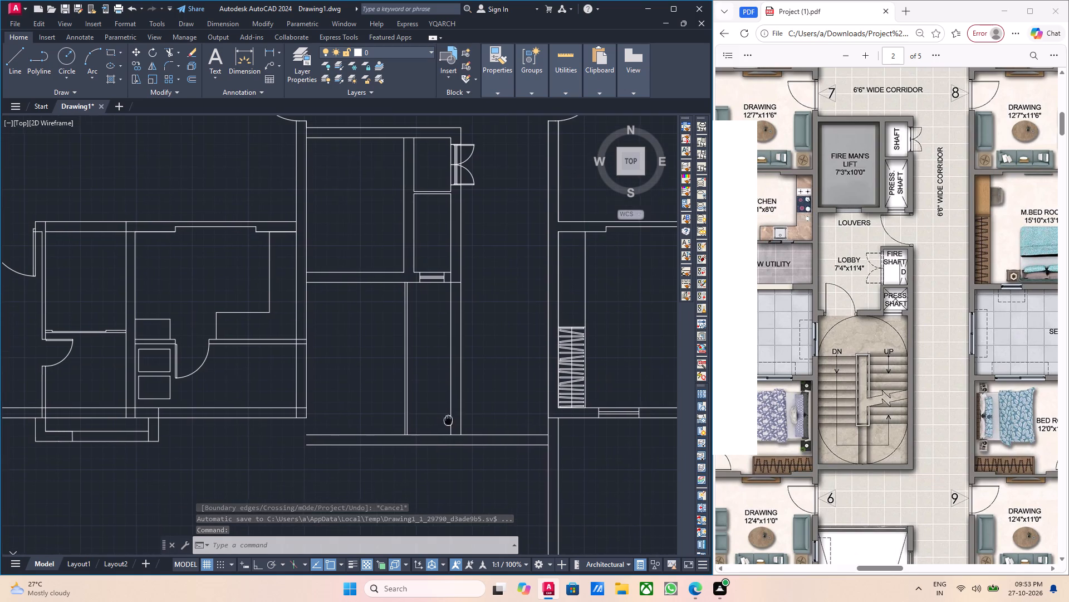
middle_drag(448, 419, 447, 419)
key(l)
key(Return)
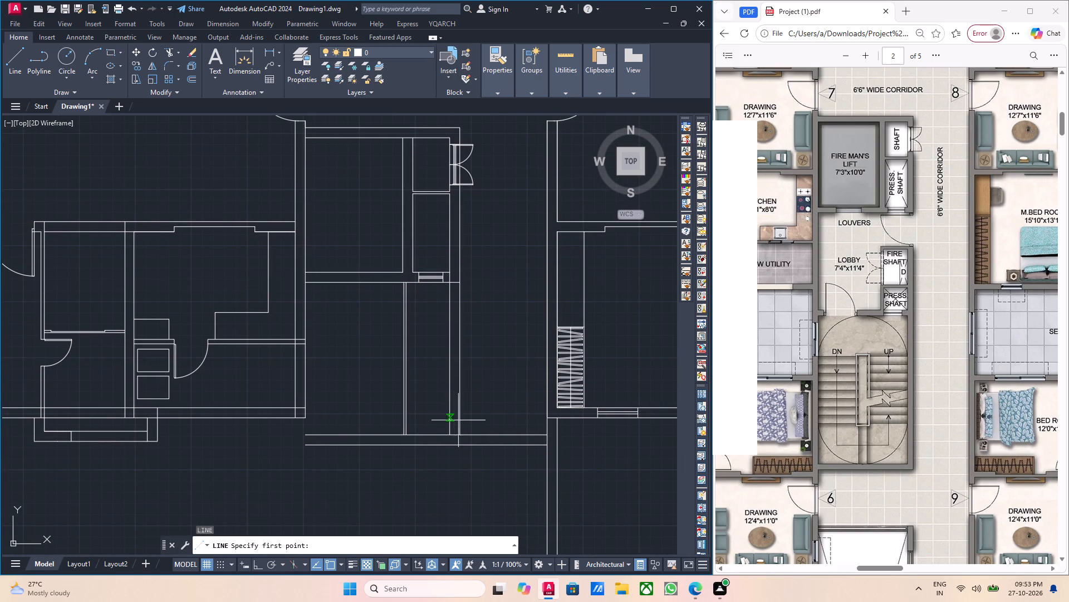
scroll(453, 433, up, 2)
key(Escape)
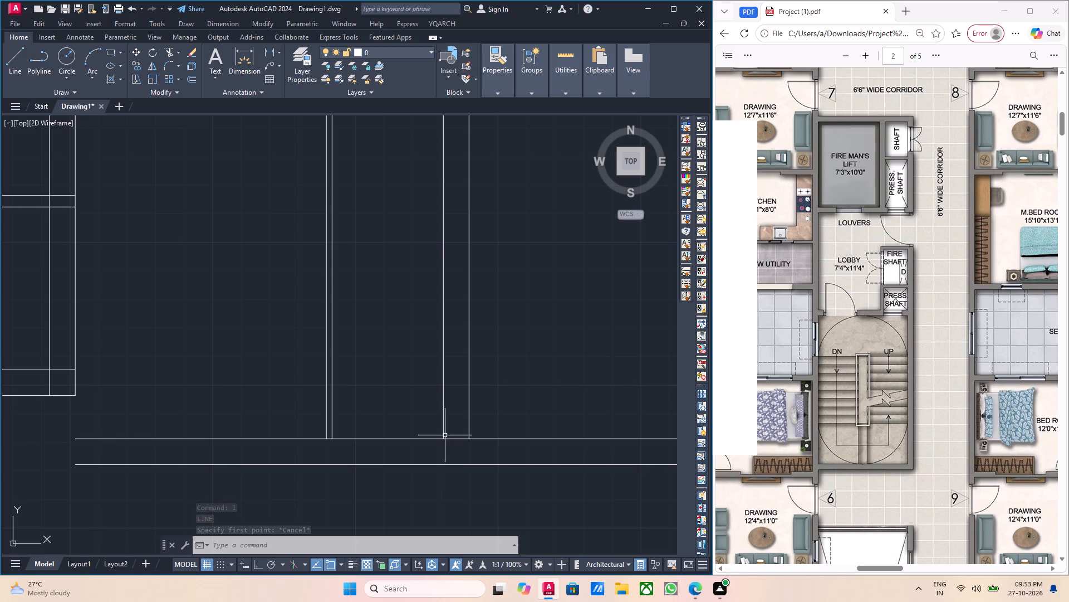
Offset the lower line of the wall below the lift 6" downward into the lobby.
scroll(415, 476, down, 2)
scroll(409, 438, up, 1)
middle_drag(430, 461, 440, 482)
middle_drag(419, 428, 428, 450)
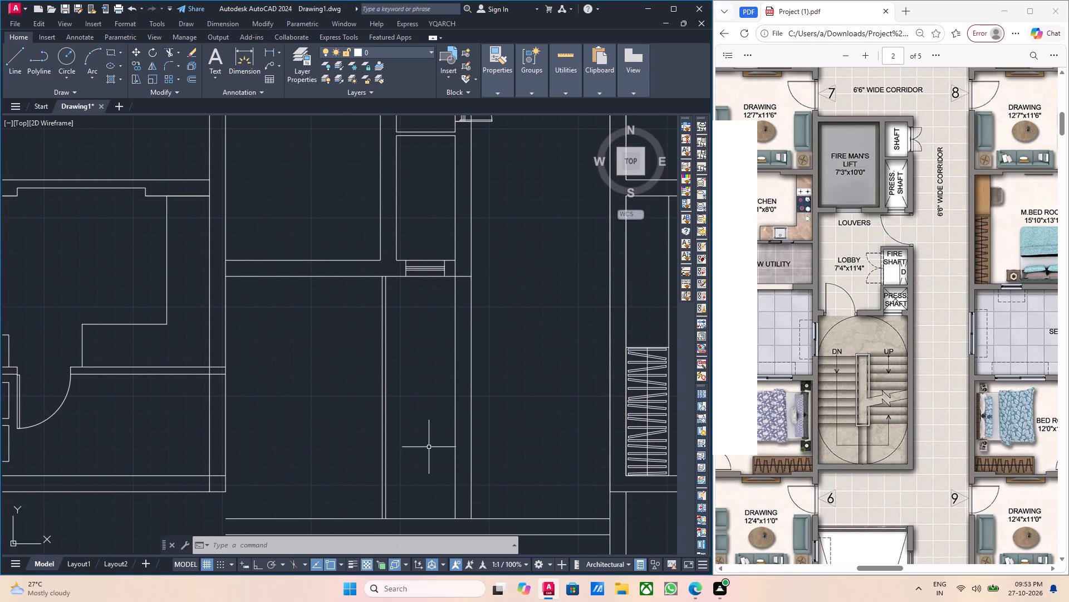
middle_drag(440, 453, 445, 478)
middle_drag(447, 410, 467, 441)
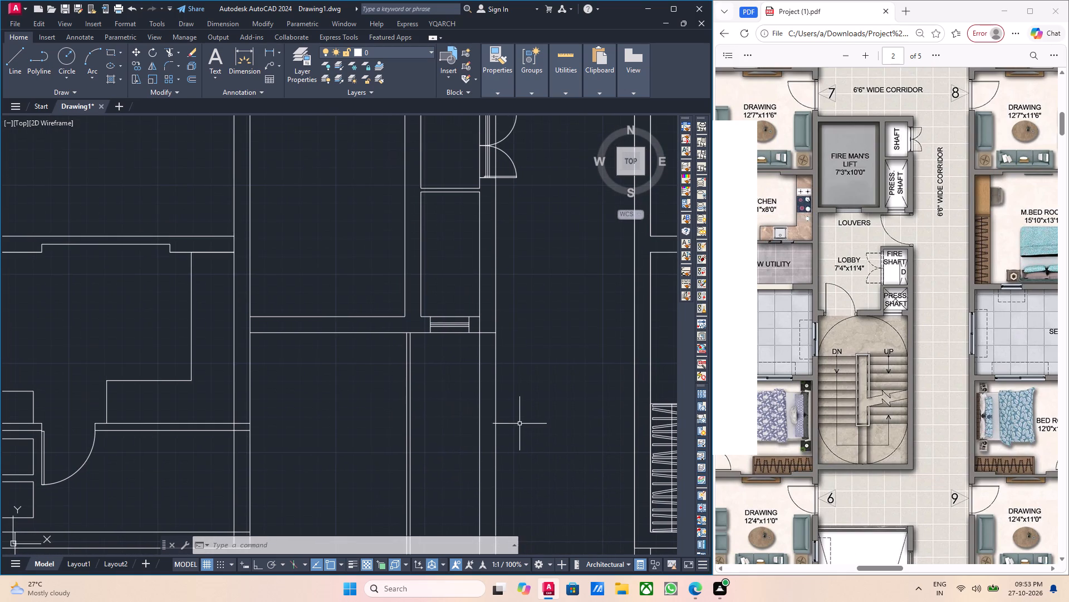
middle_drag(510, 341, 513, 348)
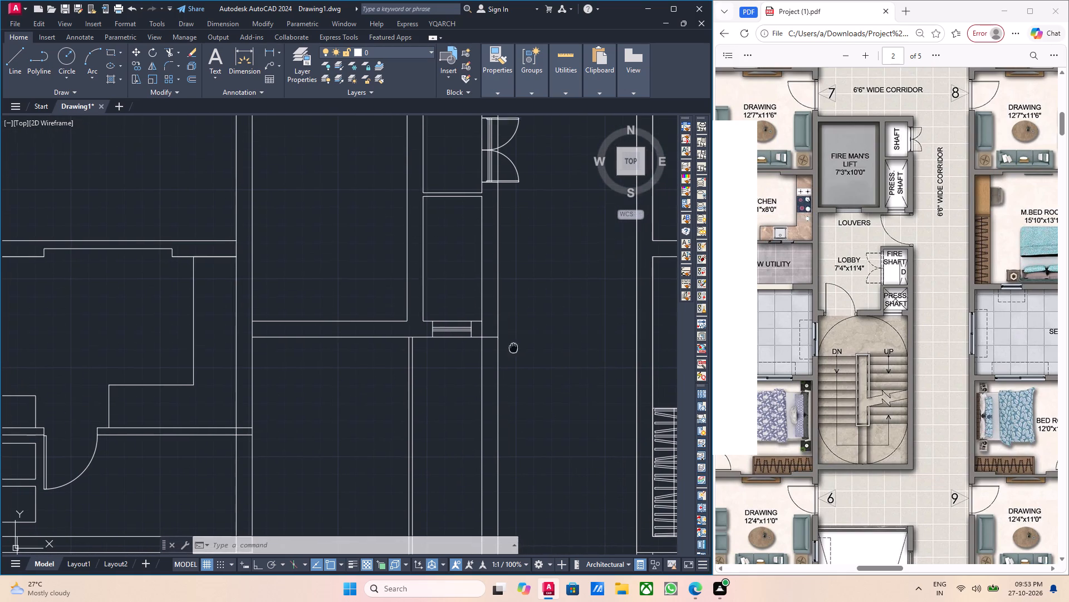
middle_drag(513, 348, 521, 373)
scroll(494, 373, up, 2)
click(500, 356)
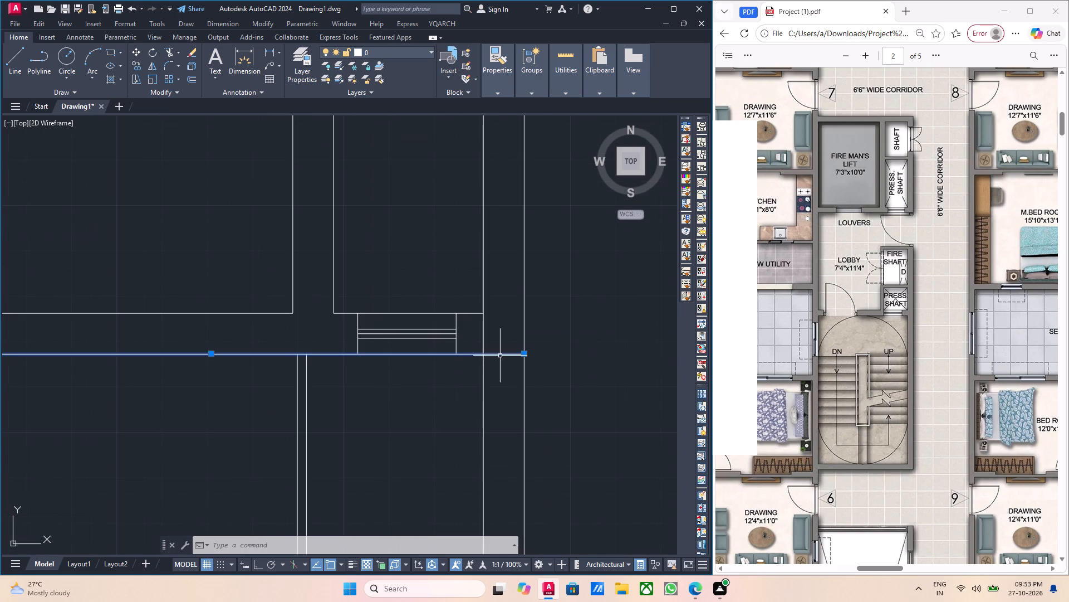
key(o)
key(Return)
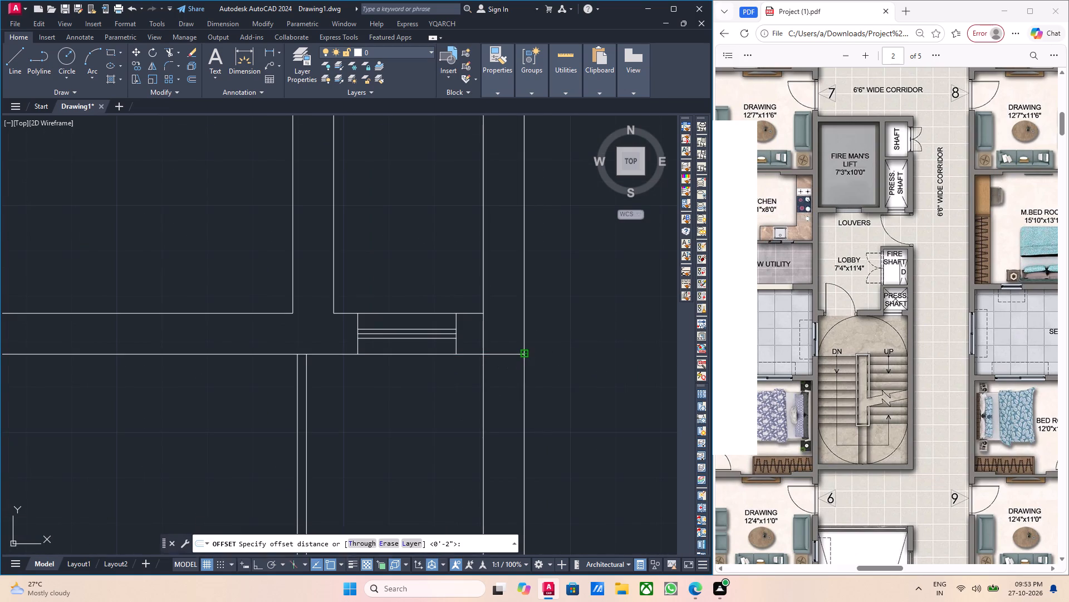
click(522, 353)
key(6)
key(Return)
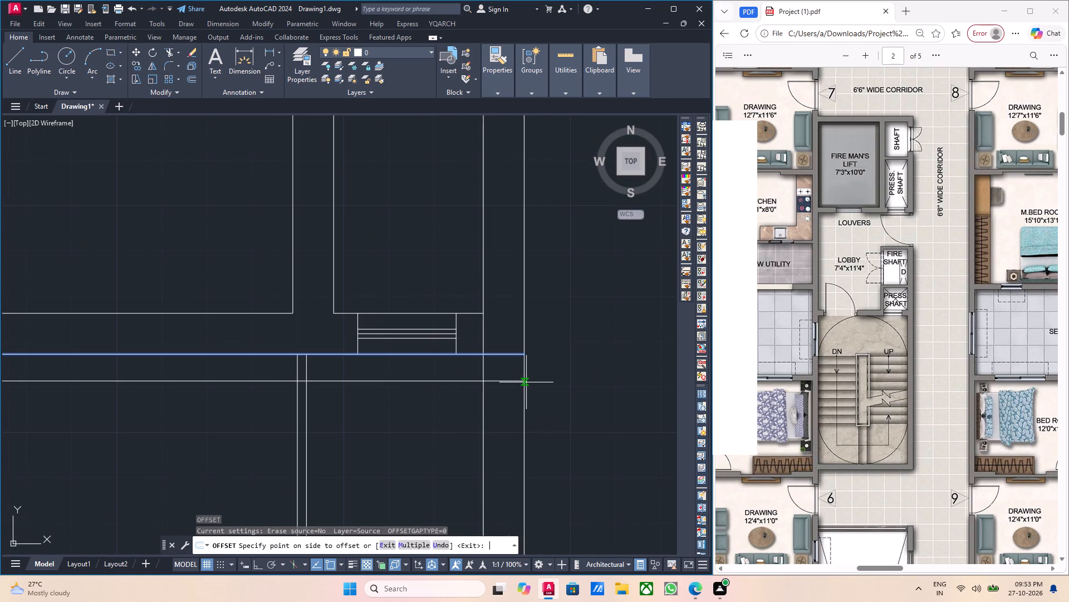
click(435, 414)
scroll(434, 414, down, 2)
middle_click(432, 412)
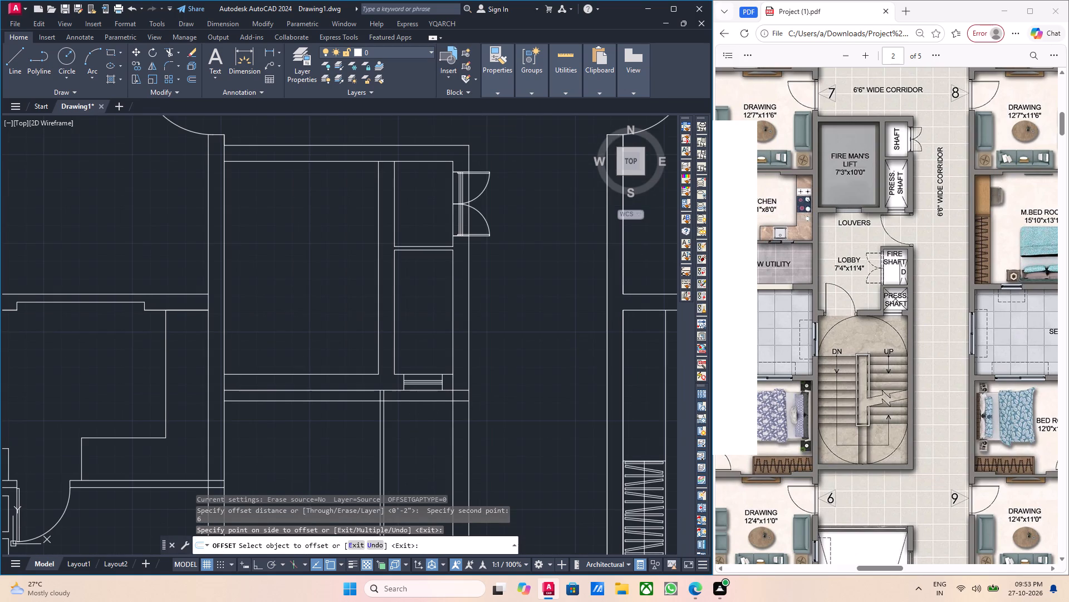
key(Escape)
Copy the upper leaf of the shaft's double door to where the new offset line meets the outer corridor-side wall line.
middle_drag(453, 423, 460, 445)
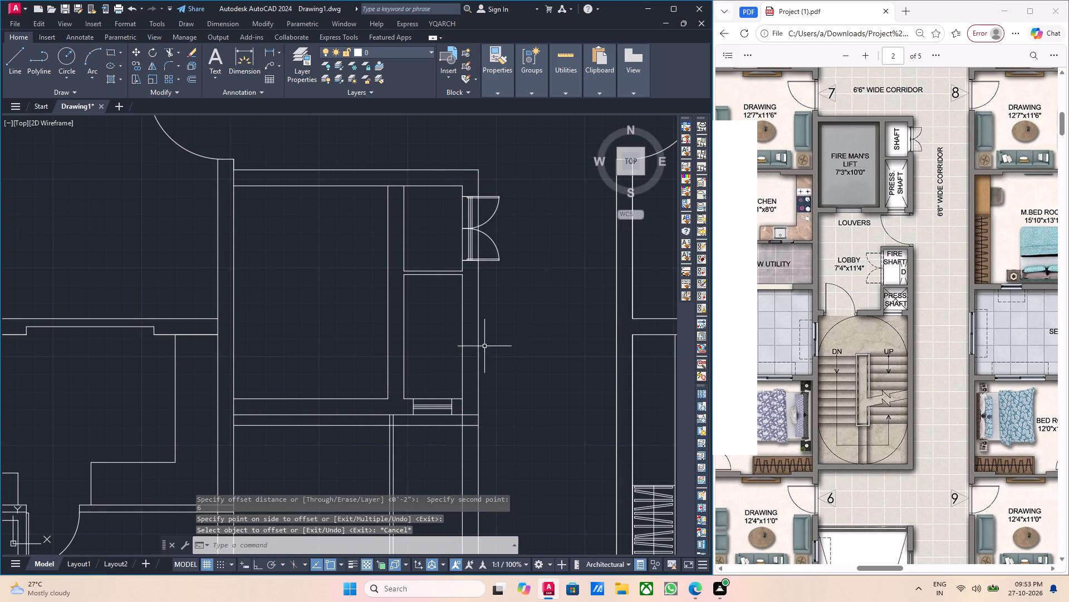
scroll(497, 222, up, 1)
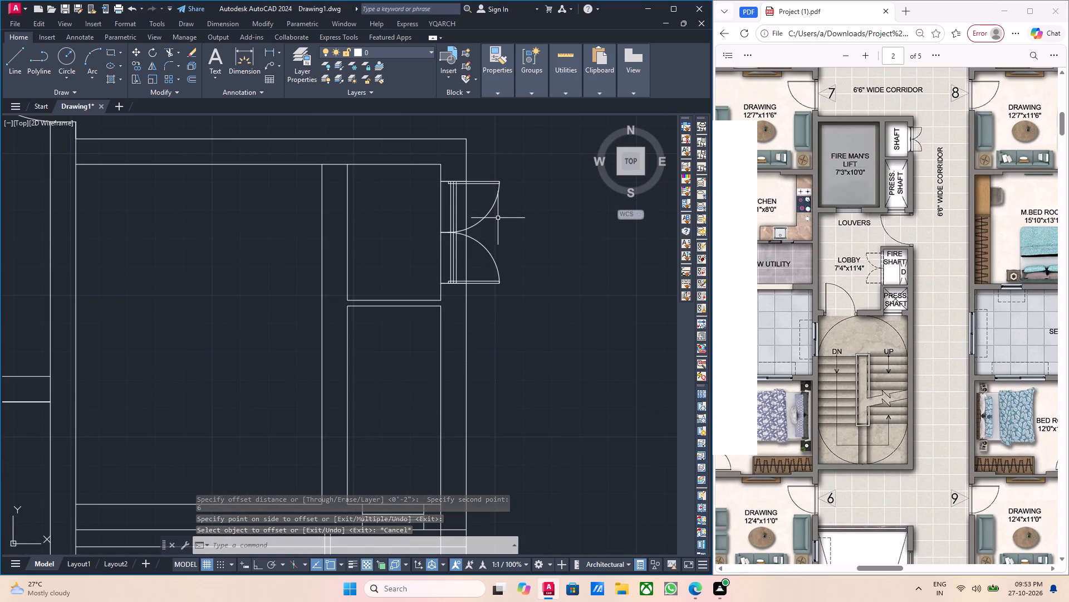
click(506, 207)
click(492, 178)
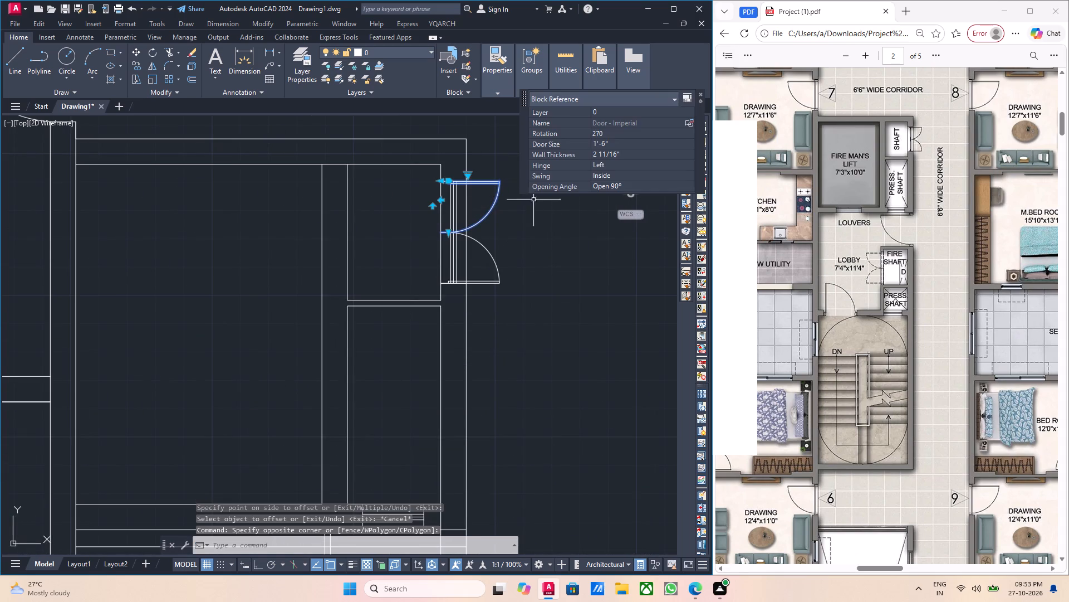
text(co)
key(Return)
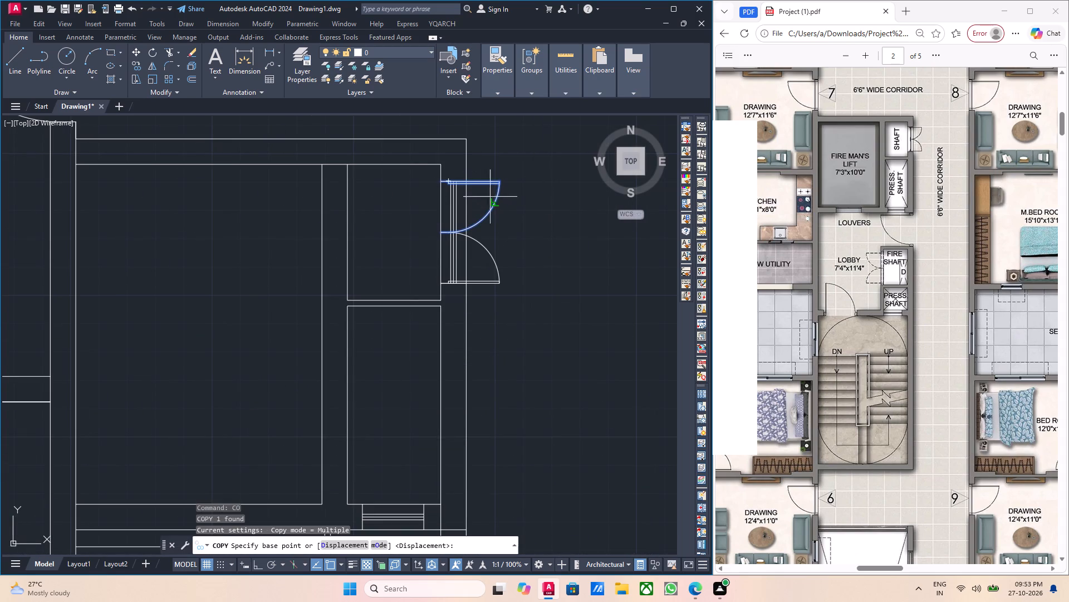
click(438, 183)
scroll(488, 331, down, 2)
middle_drag(505, 398, 489, 314)
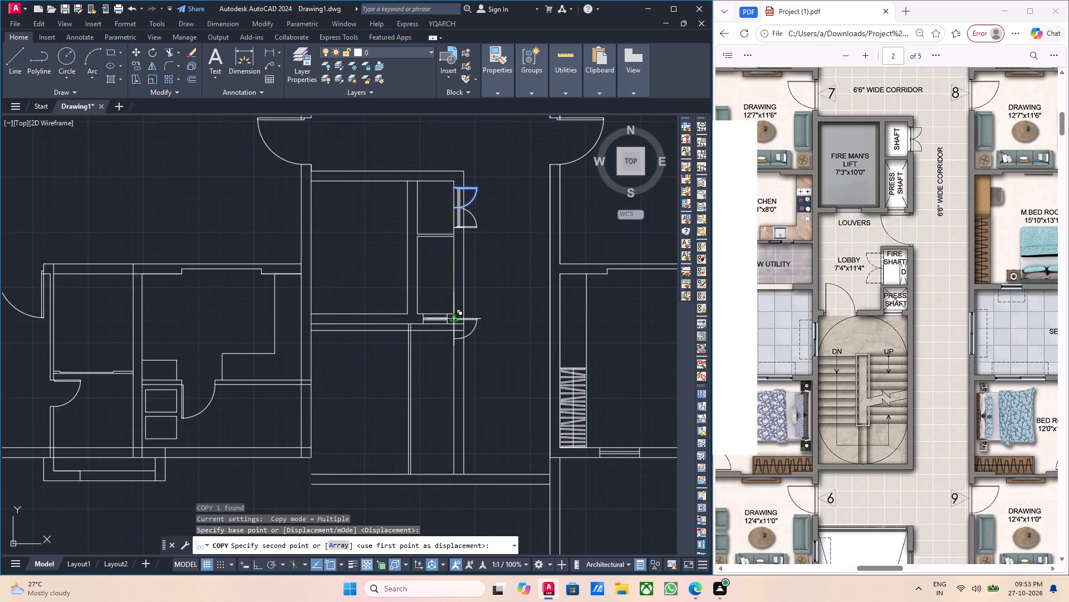
scroll(449, 321, up, 3)
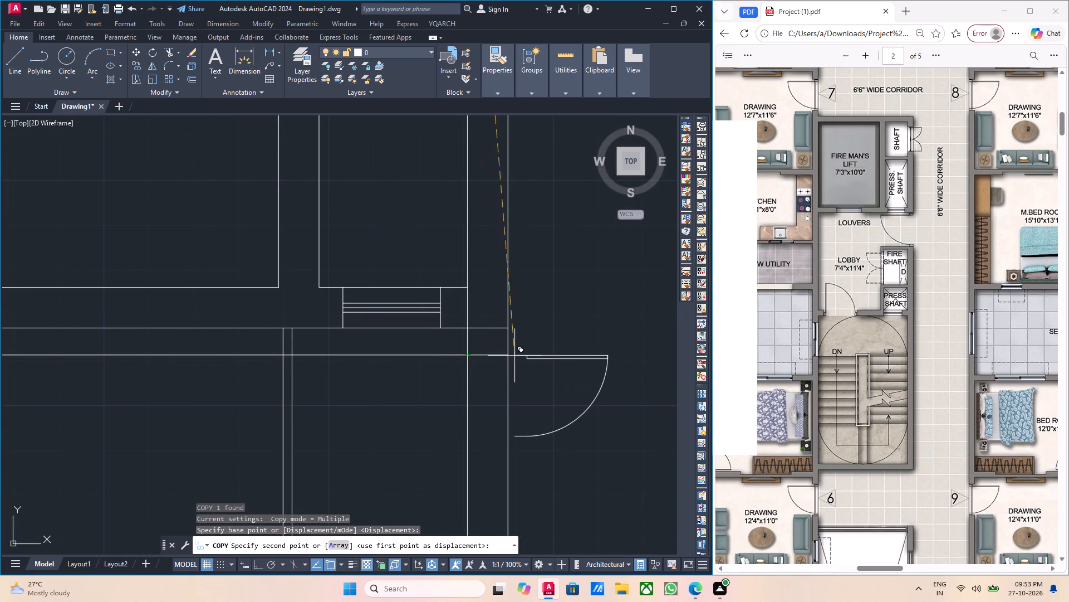
click(510, 354)
key(Escape)
Mirror the copied door about the vertical outer corridor wall line so it swings into the lobby, erasing the source door.
drag(606, 444, 581, 410)
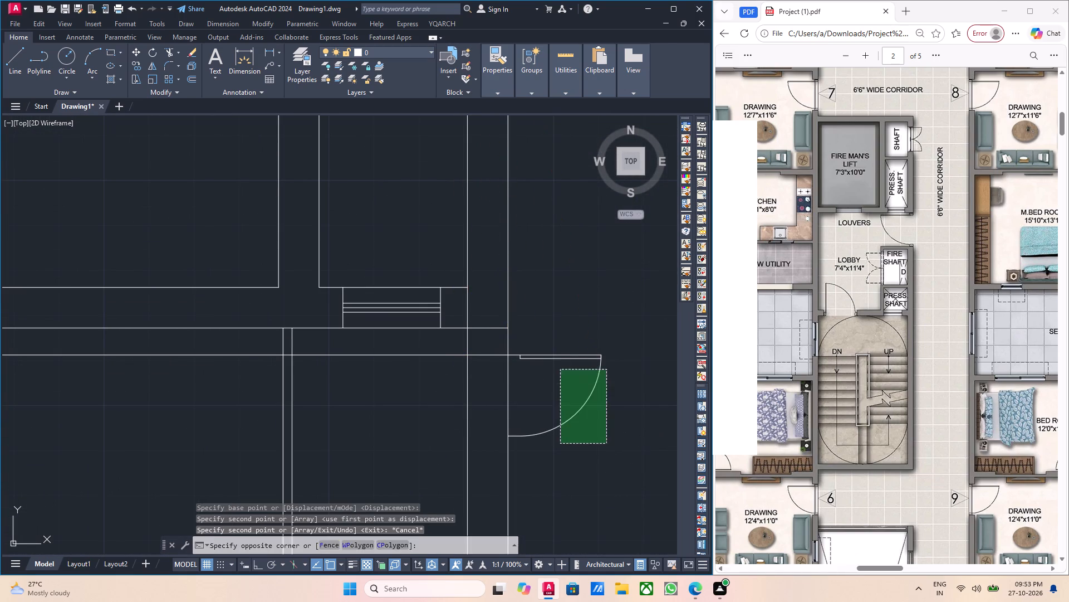
click(560, 370)
middle_drag(602, 407, 585, 399)
middle_drag(602, 405, 587, 400)
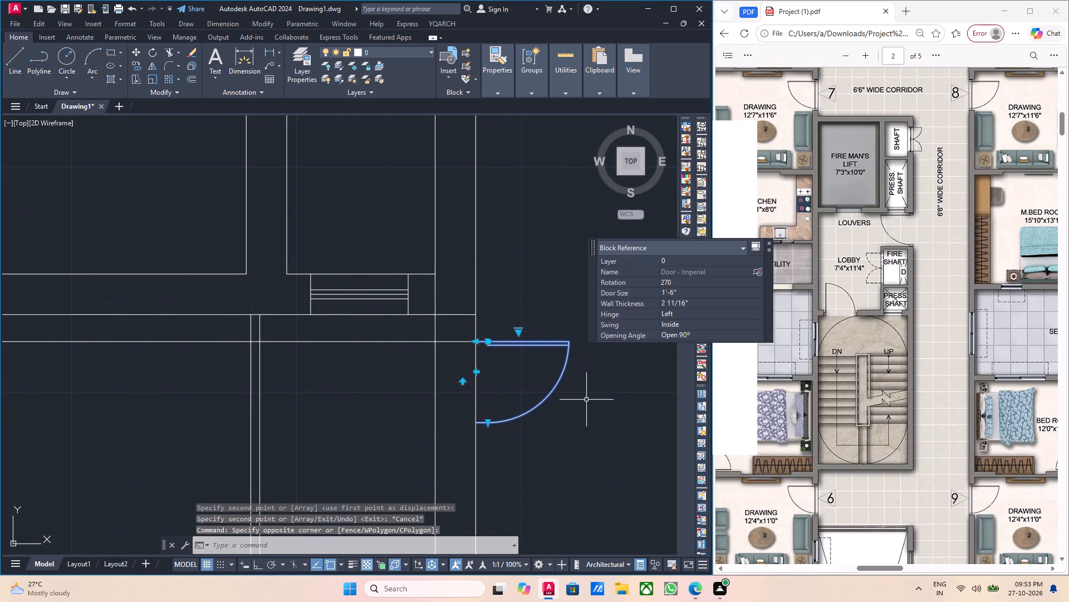
text(mi)
key(Return)
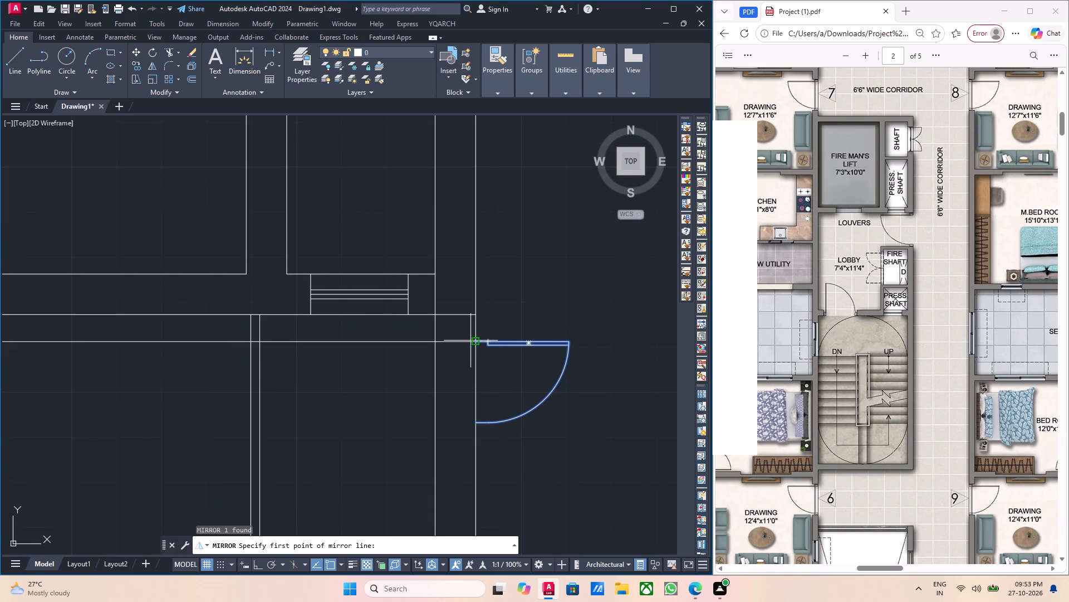
click(470, 341)
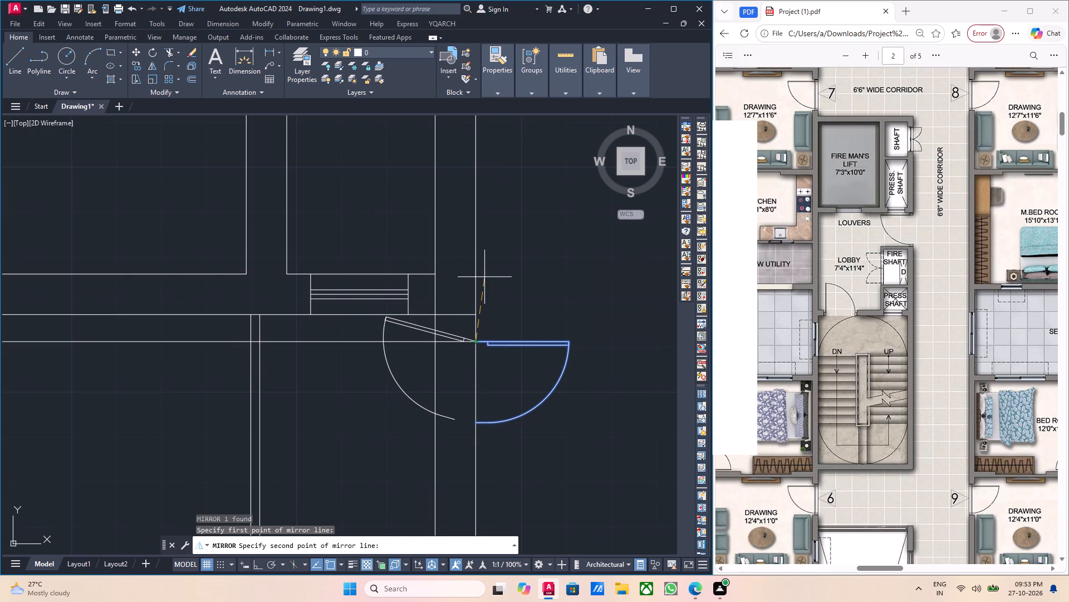
key(F8)
click(528, 272)
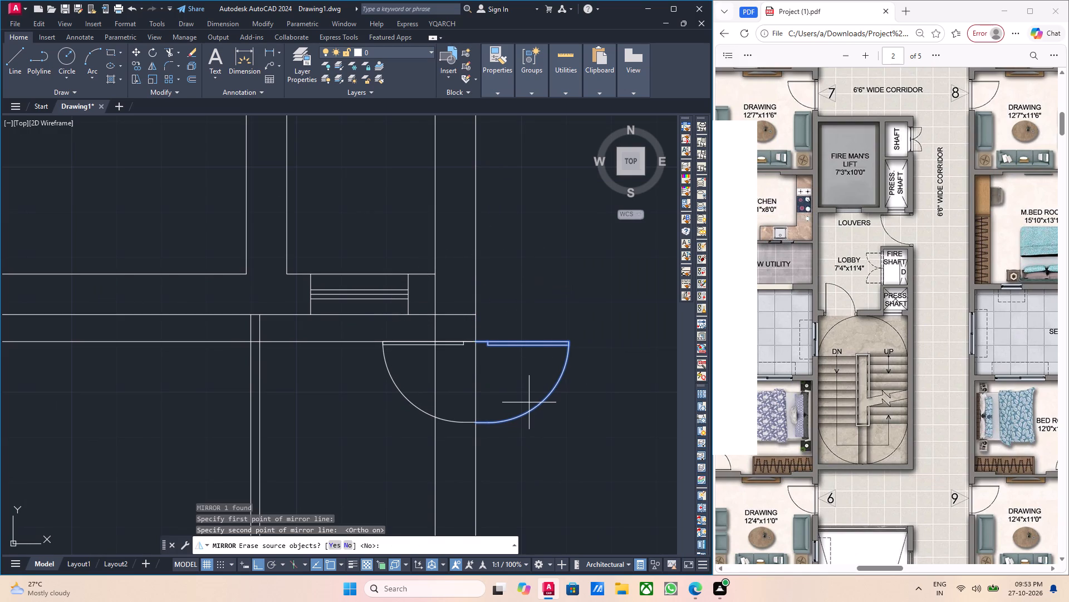
click(336, 547)
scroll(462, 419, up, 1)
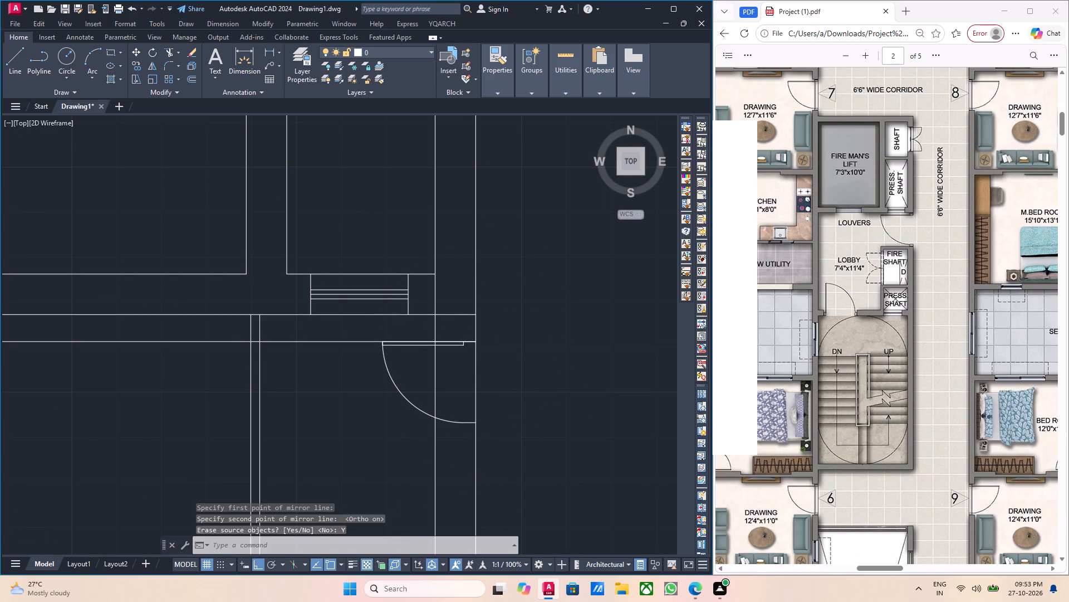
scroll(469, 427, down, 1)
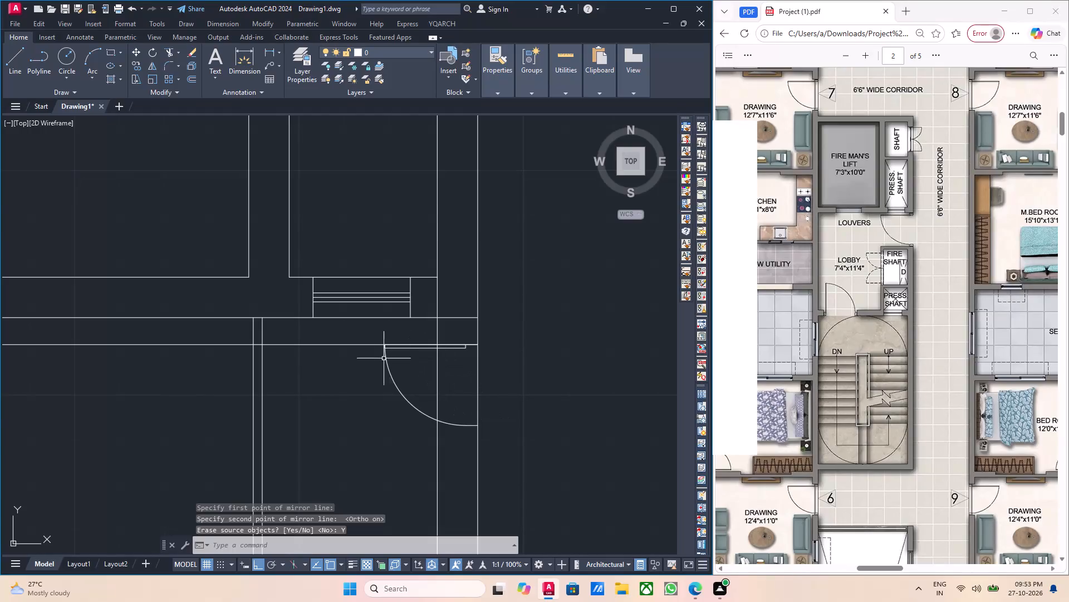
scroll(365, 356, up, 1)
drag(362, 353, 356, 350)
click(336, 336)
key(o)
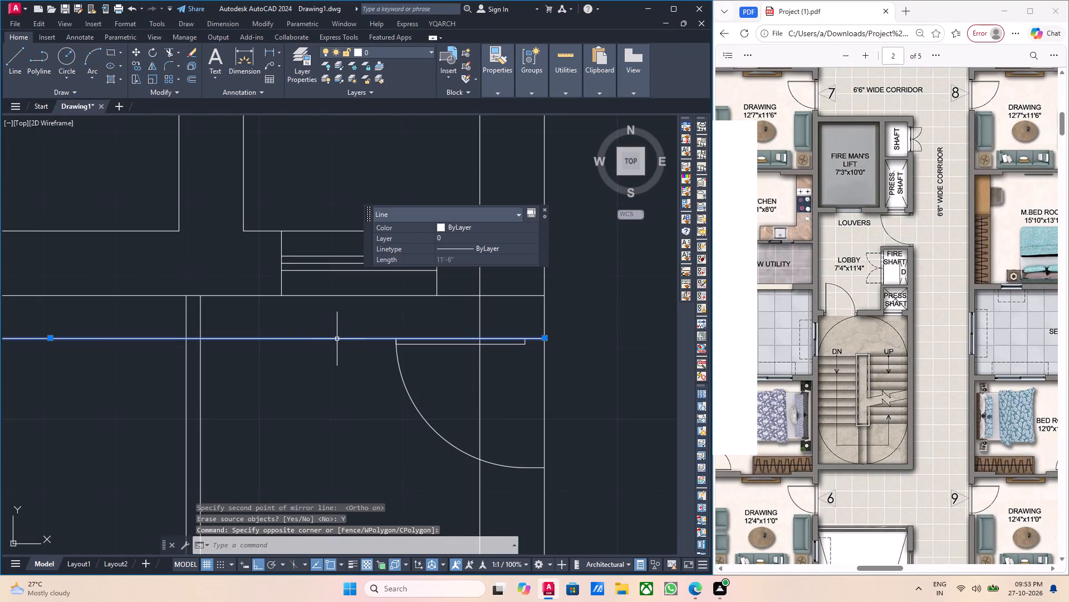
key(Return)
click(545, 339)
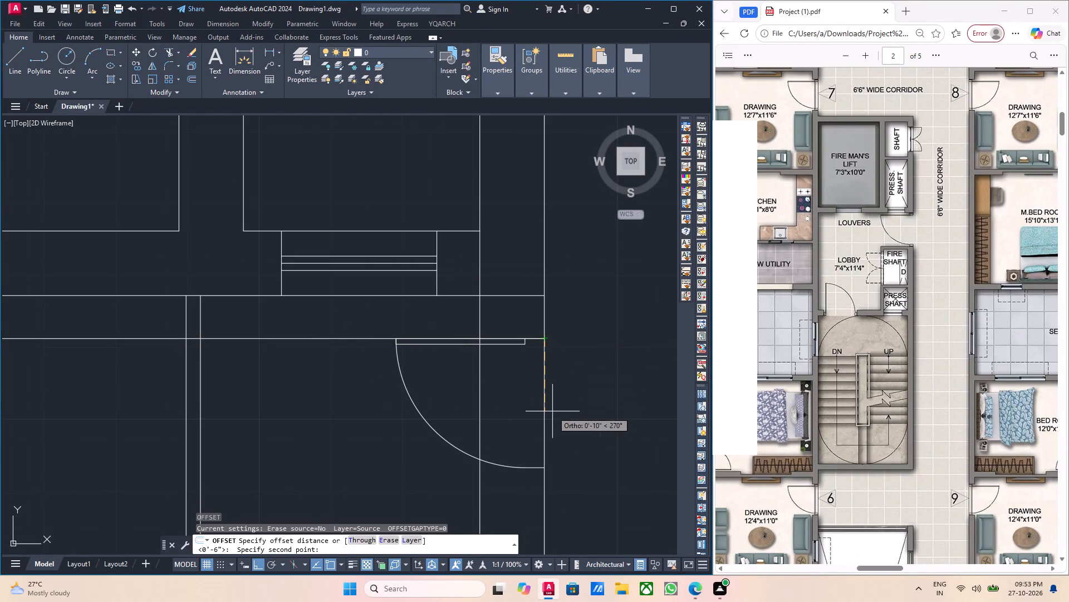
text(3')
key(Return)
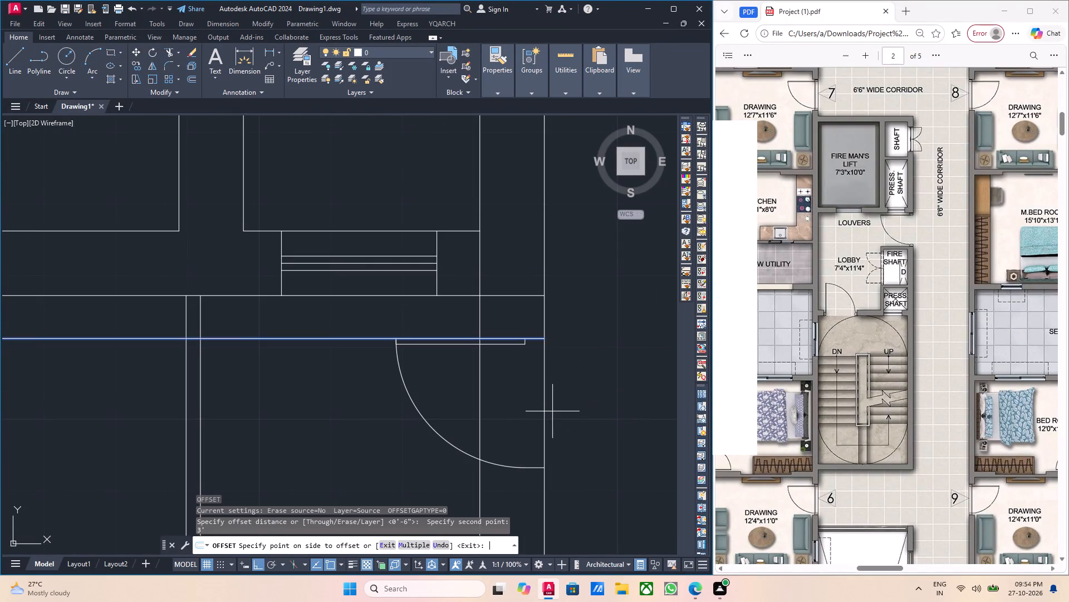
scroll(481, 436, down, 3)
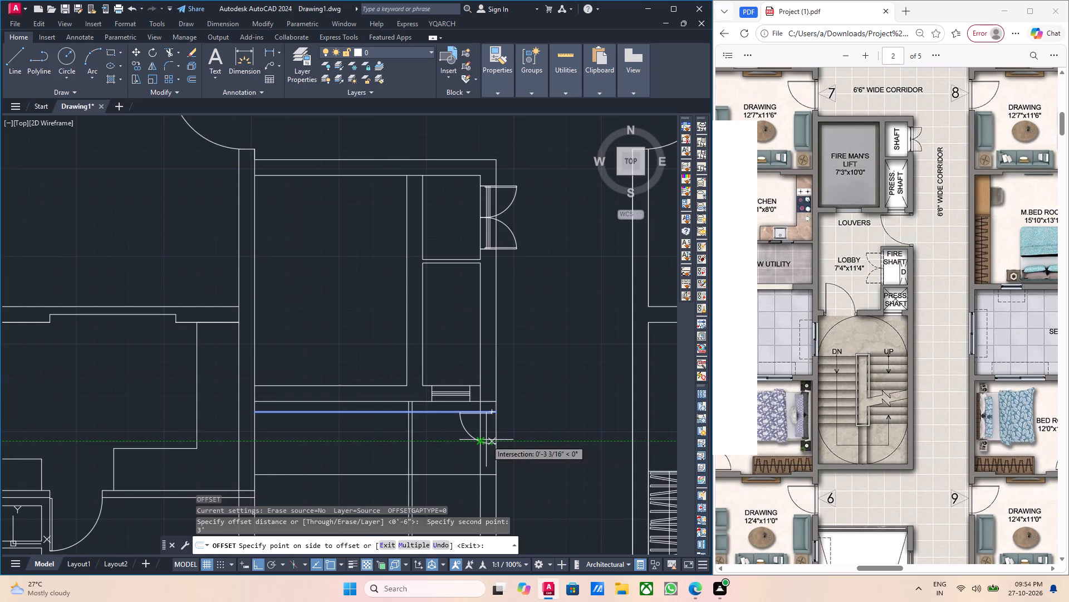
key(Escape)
Offset the horizontal line at the top of the lobby door 2'6" downward to mark the door opening.
scroll(486, 431, up, 2)
drag(399, 392, 394, 390)
click(380, 382)
key(o)
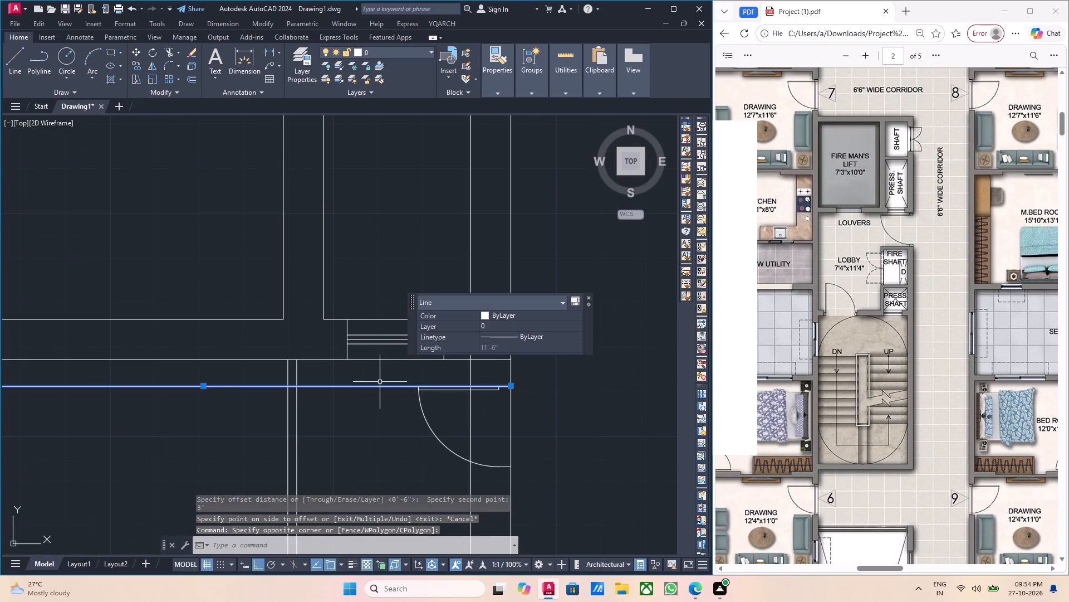
key(Return)
drag(511, 387, 511, 394)
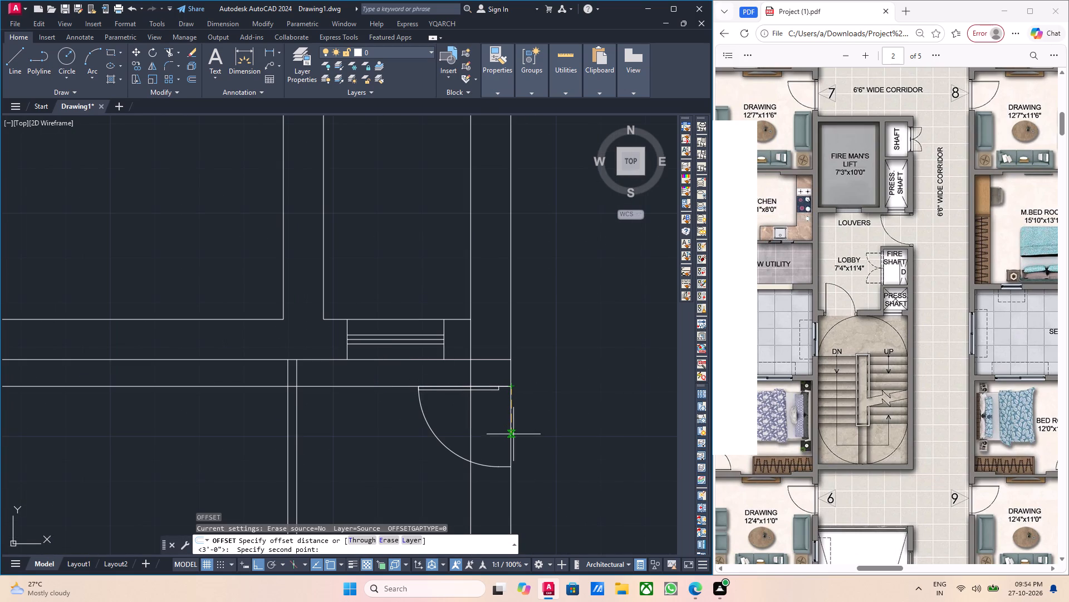
text(2'6)
key(Return)
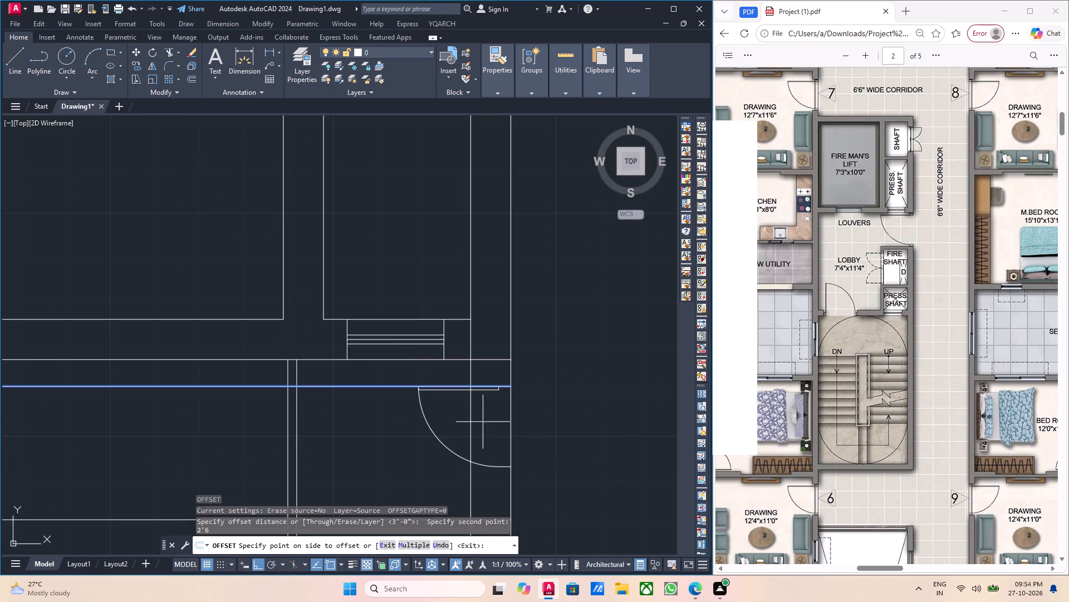
click(414, 452)
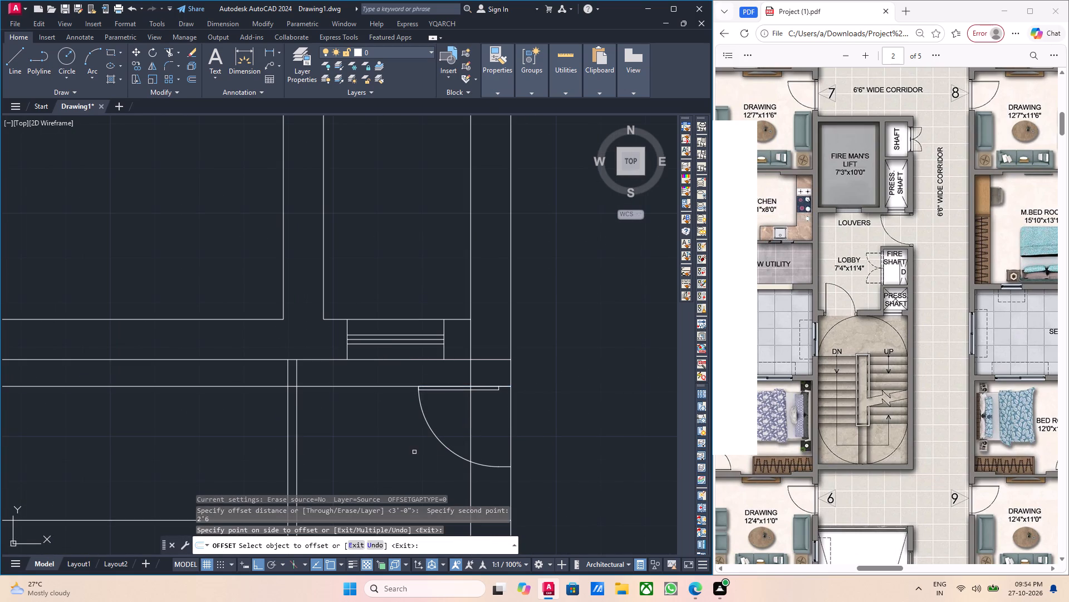
scroll(431, 450, down, 1)
middle_drag(482, 472, 492, 364)
scroll(480, 355, up, 1)
key(Escape)
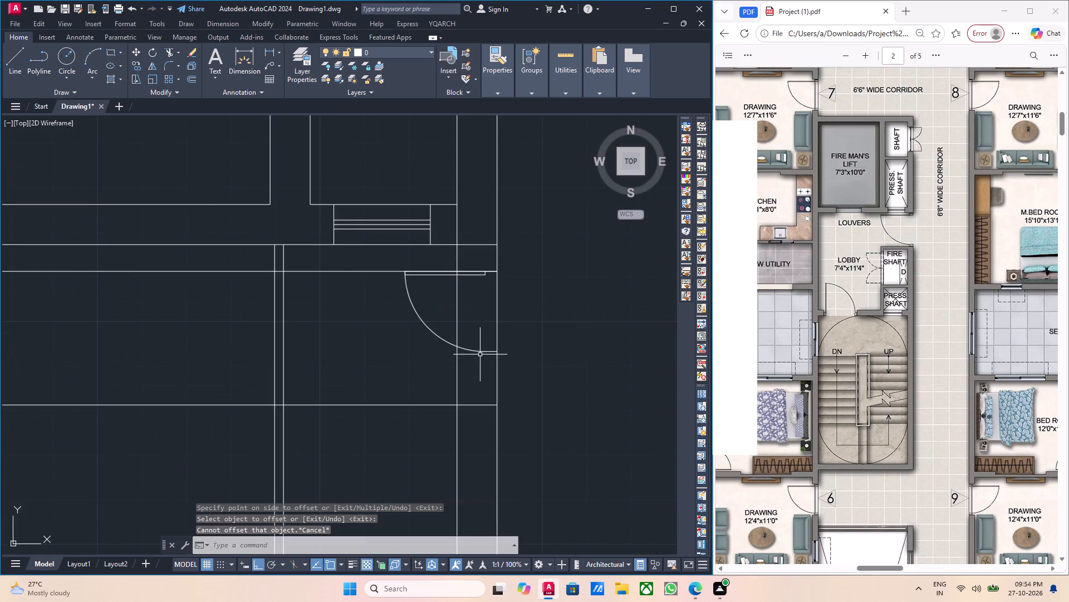
Scale the lobby door about its upper corner on the outer corridor wall line so it spans the marked 2'6" opening.
scroll(480, 355, down, 3)
middle_drag(465, 353, 475, 360)
scroll(476, 353, up, 3)
drag(473, 355, 467, 355)
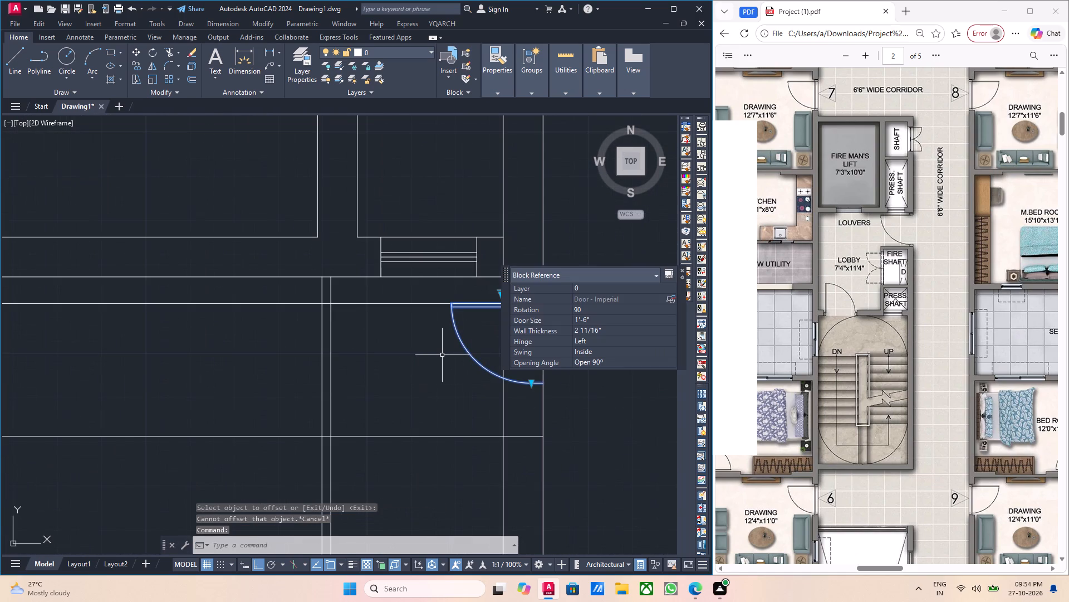
middle_drag(551, 354, 488, 377)
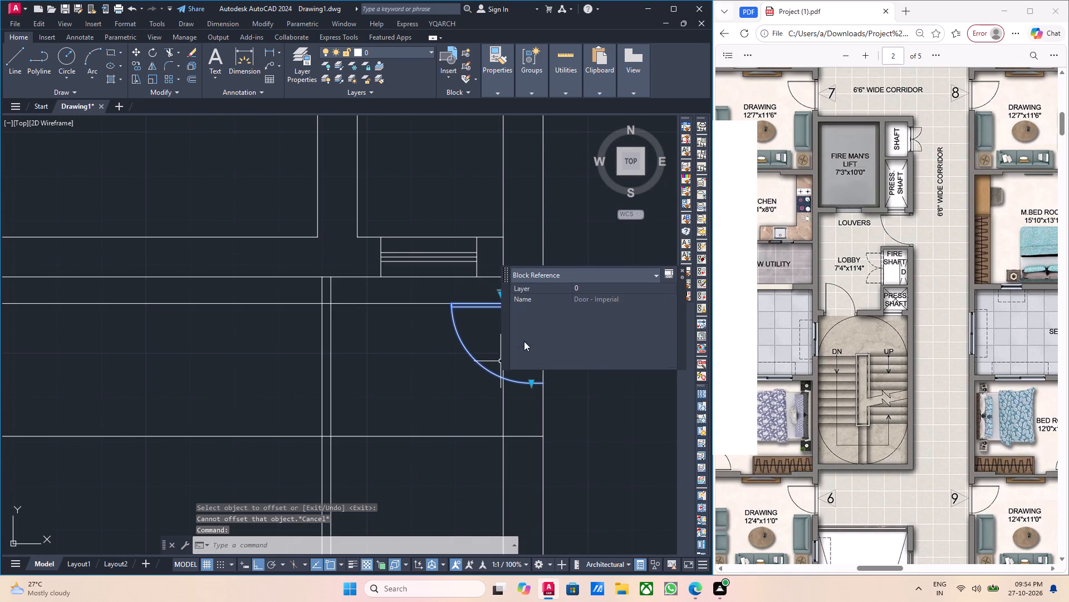
scroll(523, 342, down, 1)
middle_drag(455, 378, 371, 396)
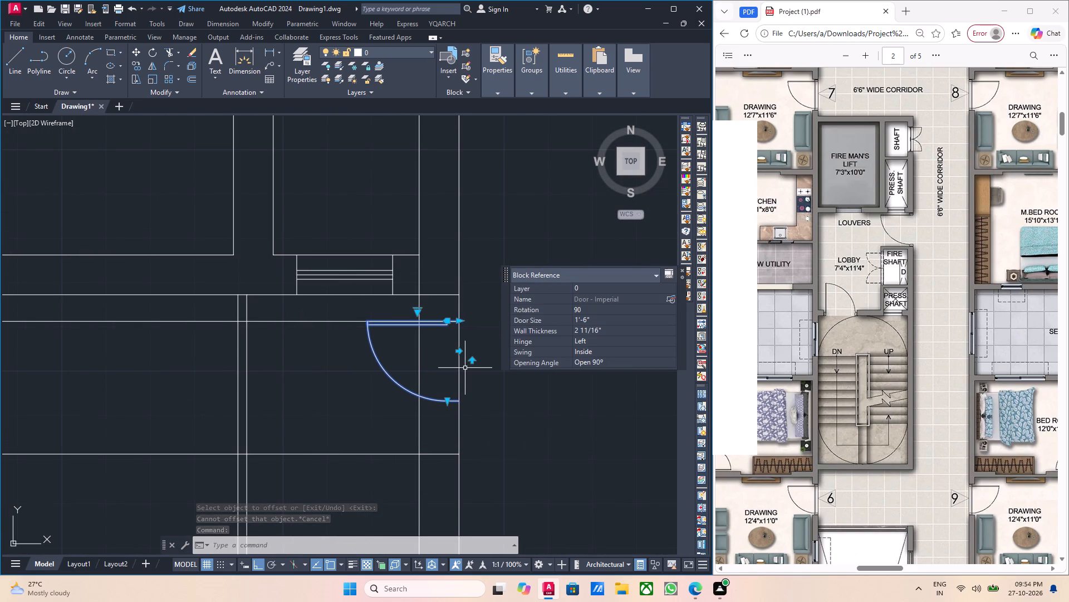
text(sc)
key(Return)
scroll(454, 357, up, 1)
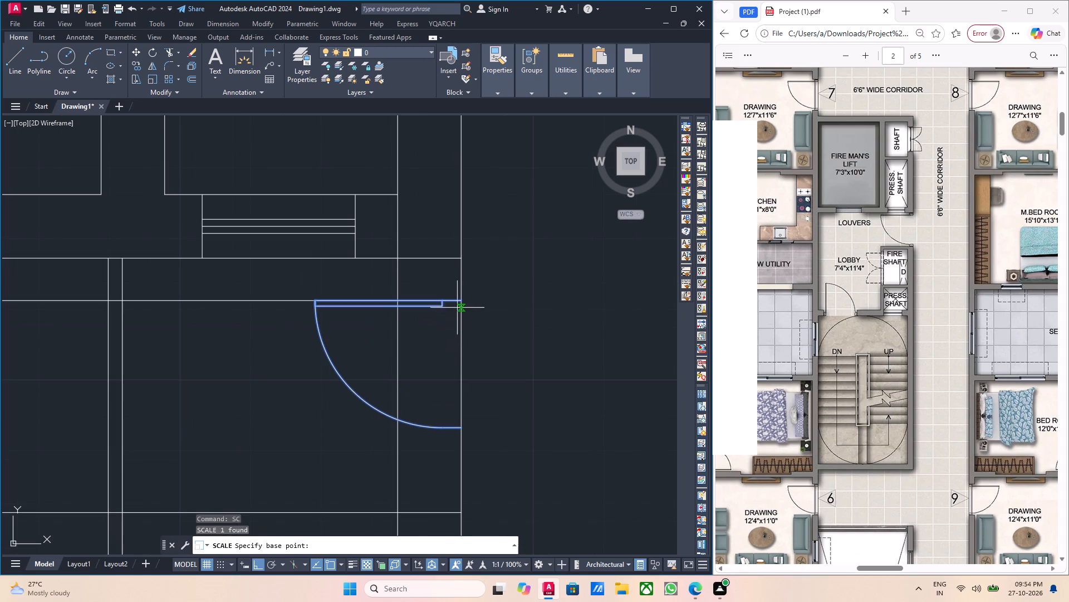
click(460, 301)
middle_drag(530, 417, 501, 360)
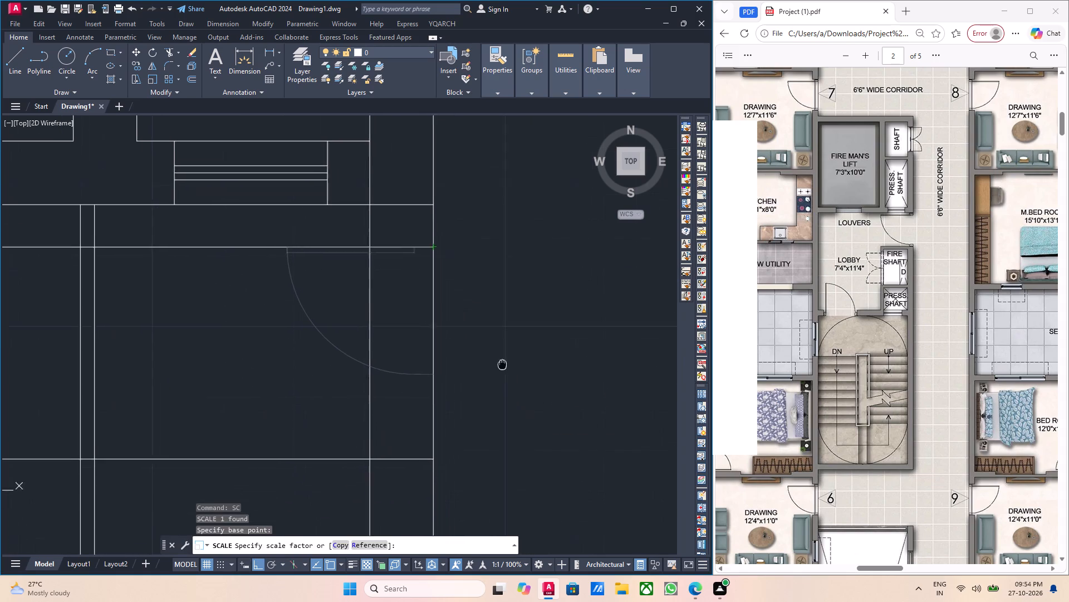
middle_drag(501, 360, 495, 339)
click(495, 344)
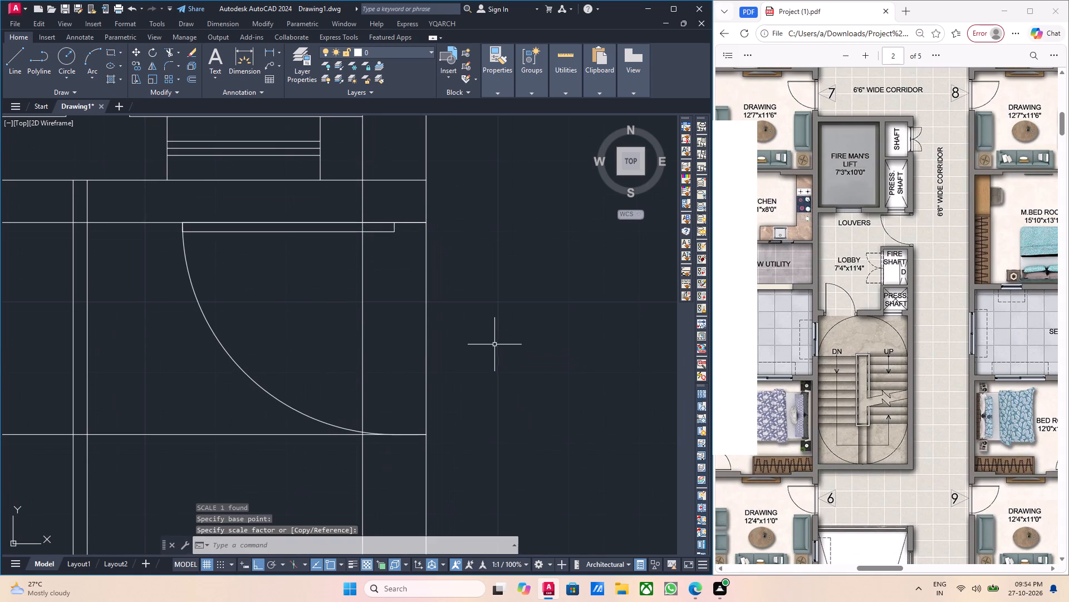
scroll(488, 346, down, 2)
key(Escape)
middle_drag(475, 357, 527, 356)
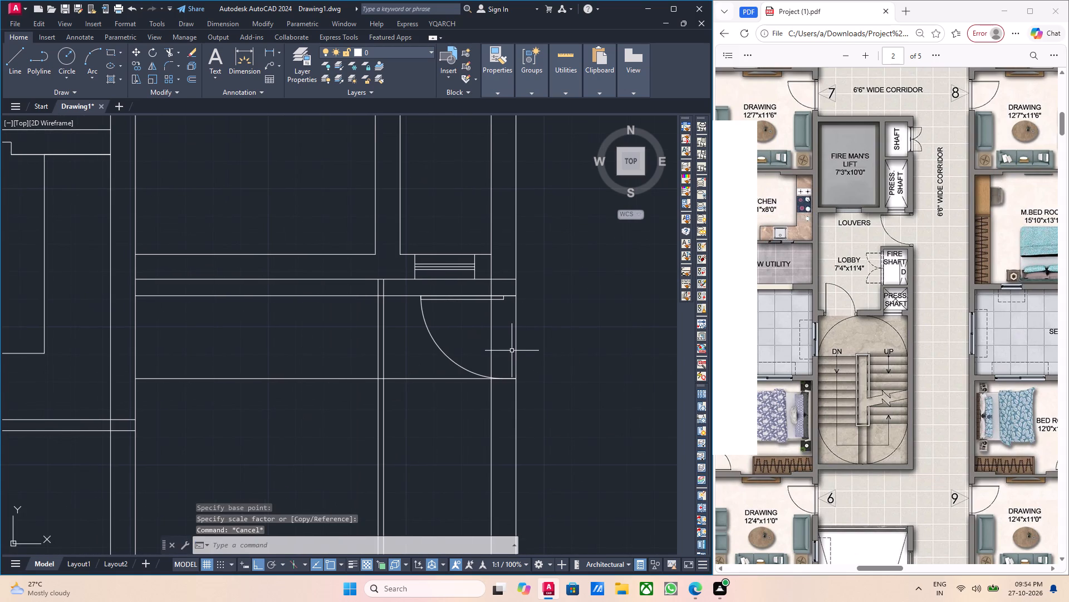
Trim both vertical corridor-side wall lines across the lobby door opening.
key(r)
key(Escape)
key(r)
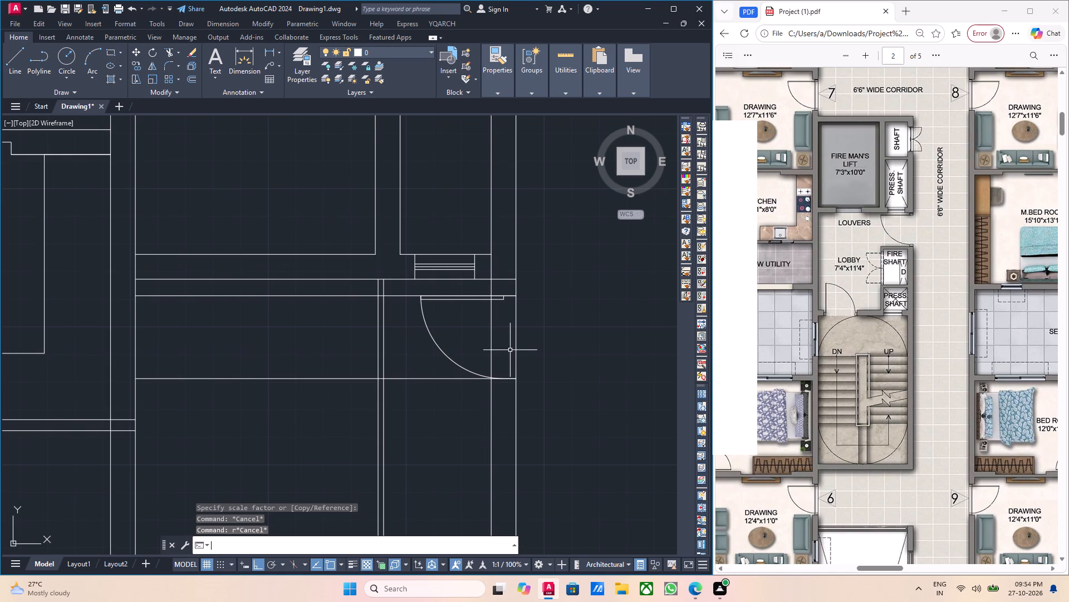
key(Escape)
text(tr)
key(Return)
scroll(509, 350, up, 2)
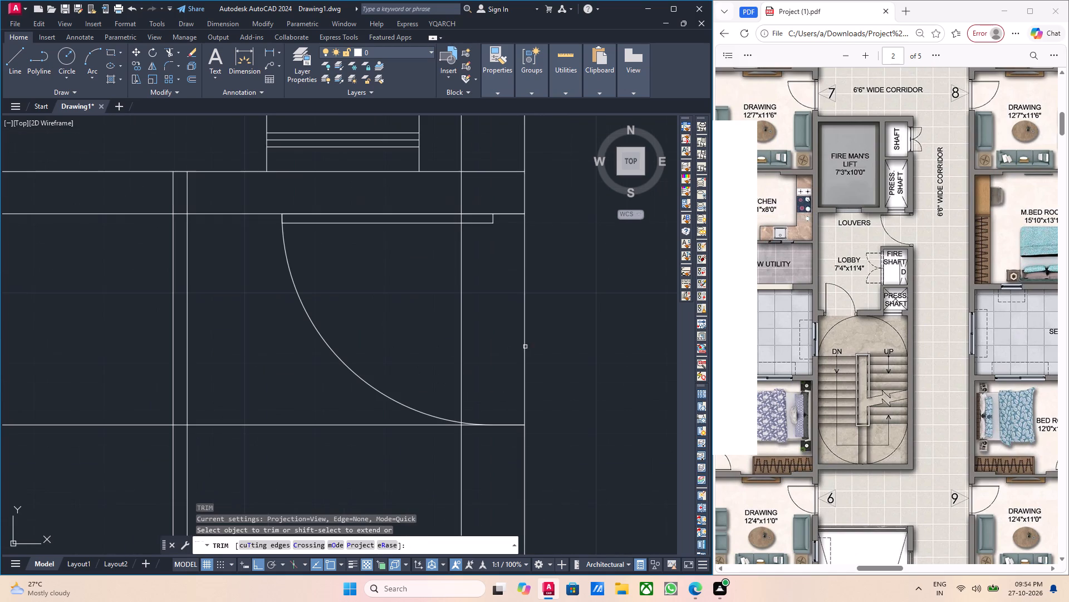
click(531, 345)
click(519, 343)
click(476, 343)
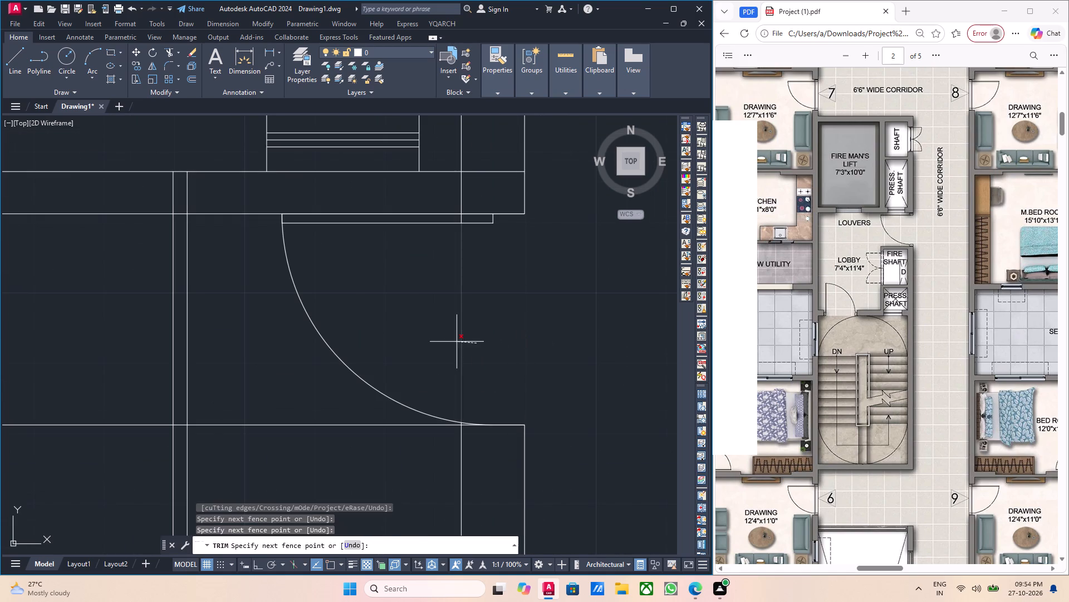
click(457, 342)
scroll(457, 342, down, 2)
key(Escape)
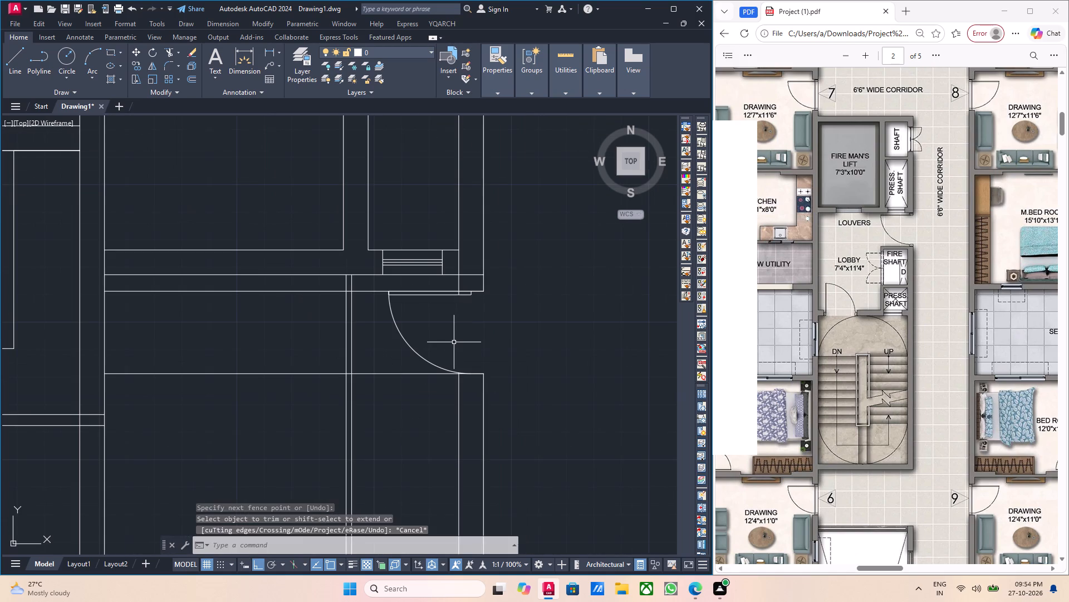
Trim the horizontal line at the bottom of the door opening where it crosses the lobby beyond the fire shaft's thin wall.
middle_drag(464, 350, 468, 315)
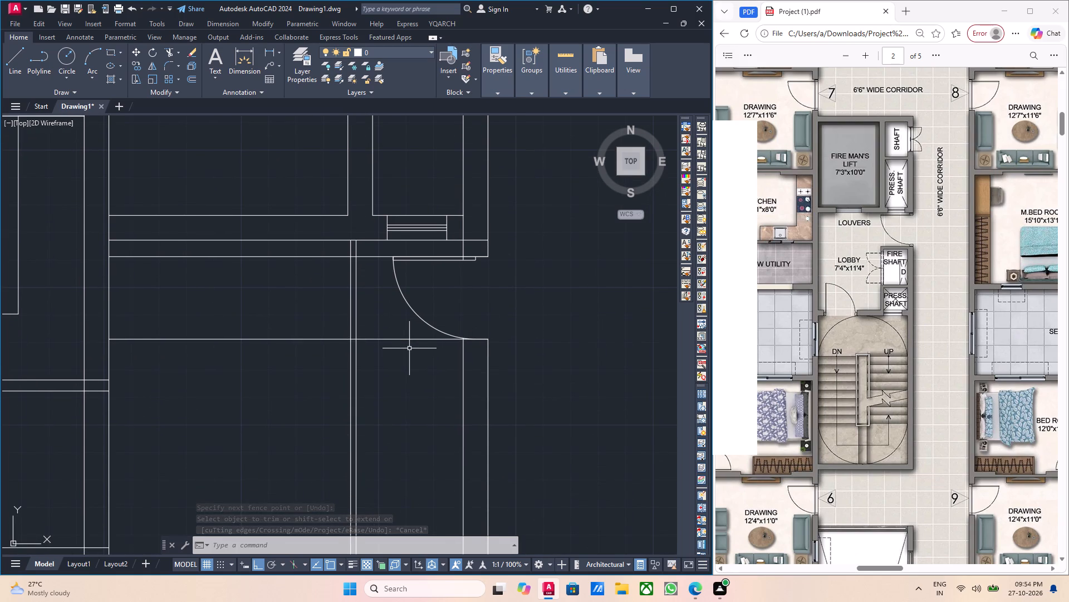
middle_drag(417, 353, 448, 362)
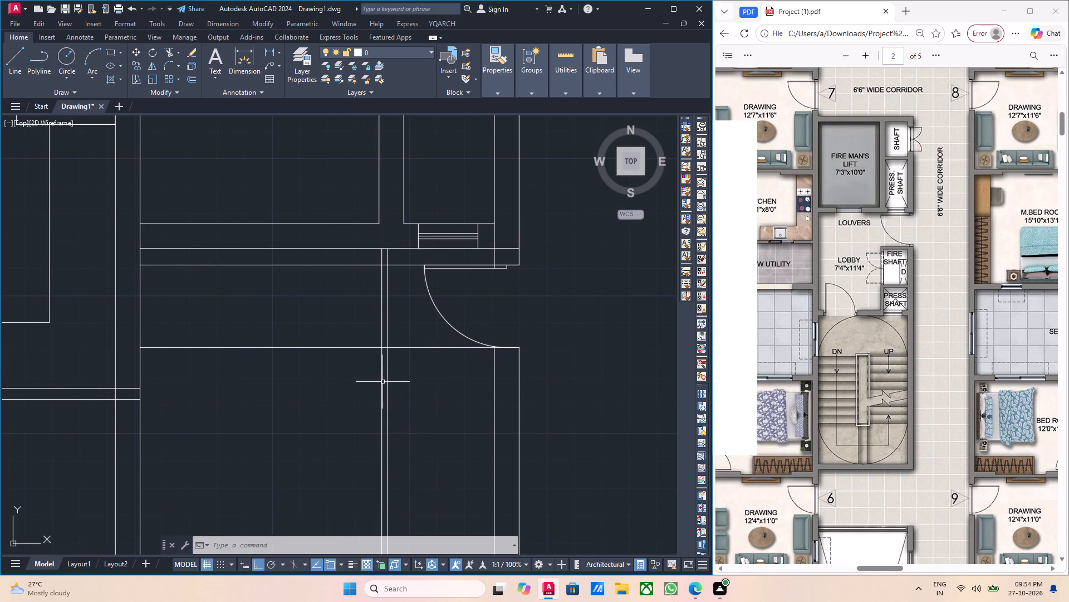
key(space)
click(342, 348)
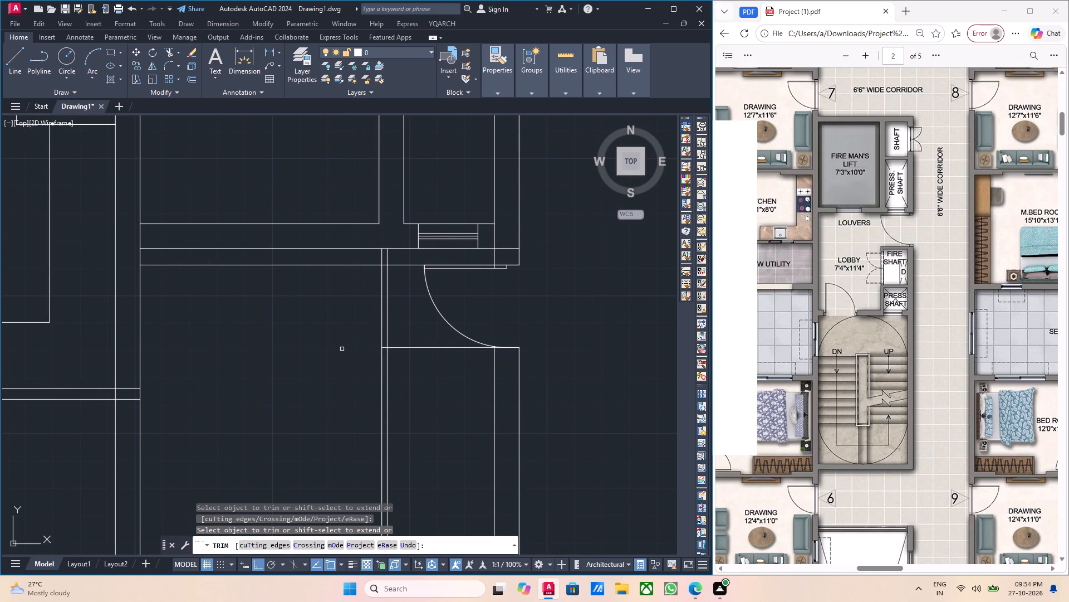
key(Escape)
Trim the fire shaft's two thin vertical wall lines above the door opening's lower line, including within the wall below the lift.
scroll(430, 353, up, 1)
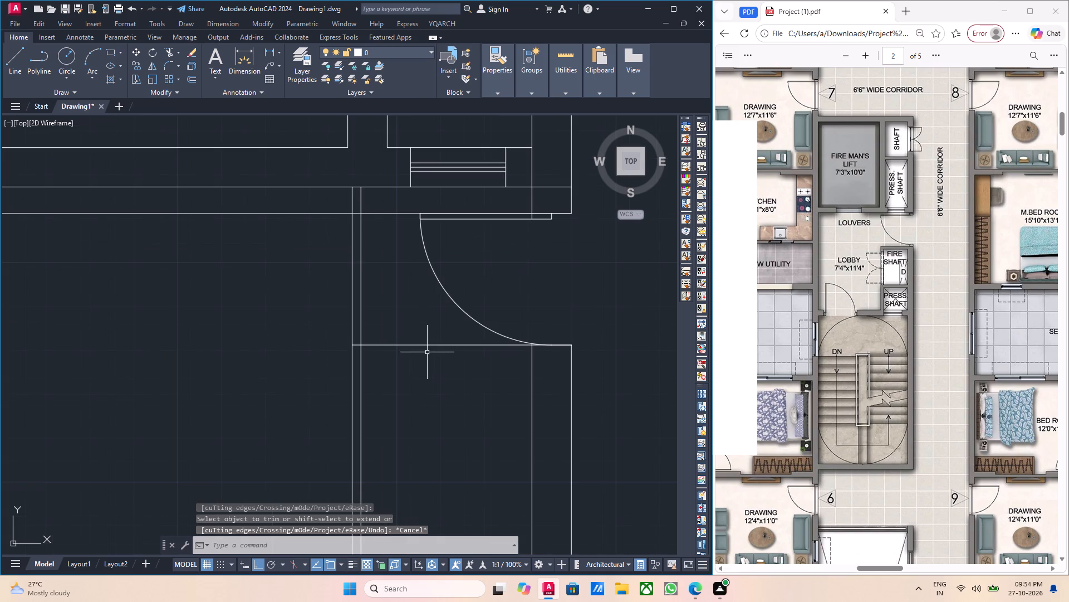
key(space)
click(378, 297)
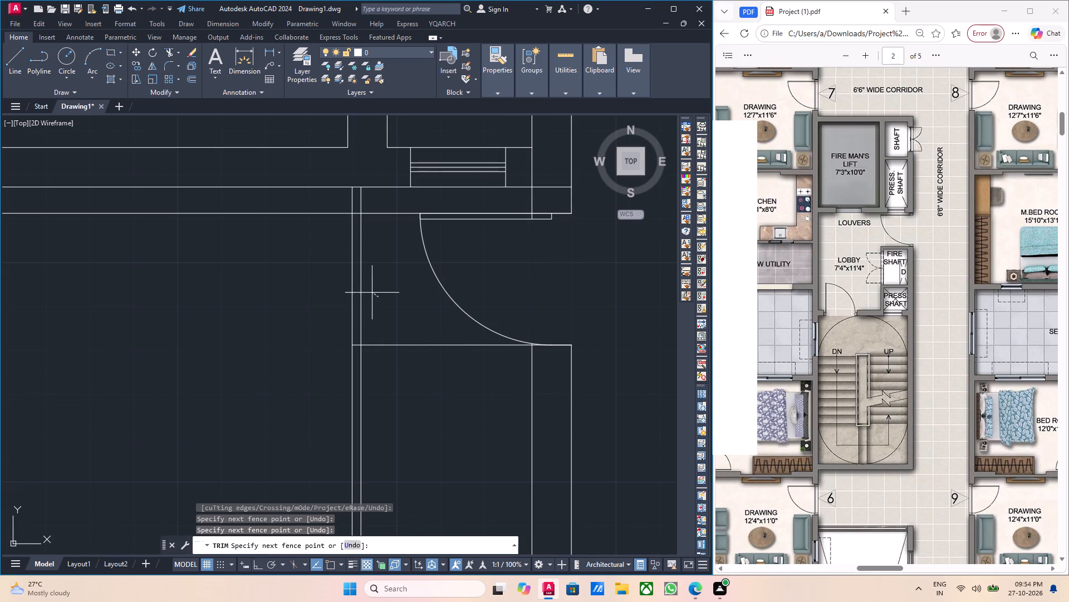
click(345, 291)
click(367, 203)
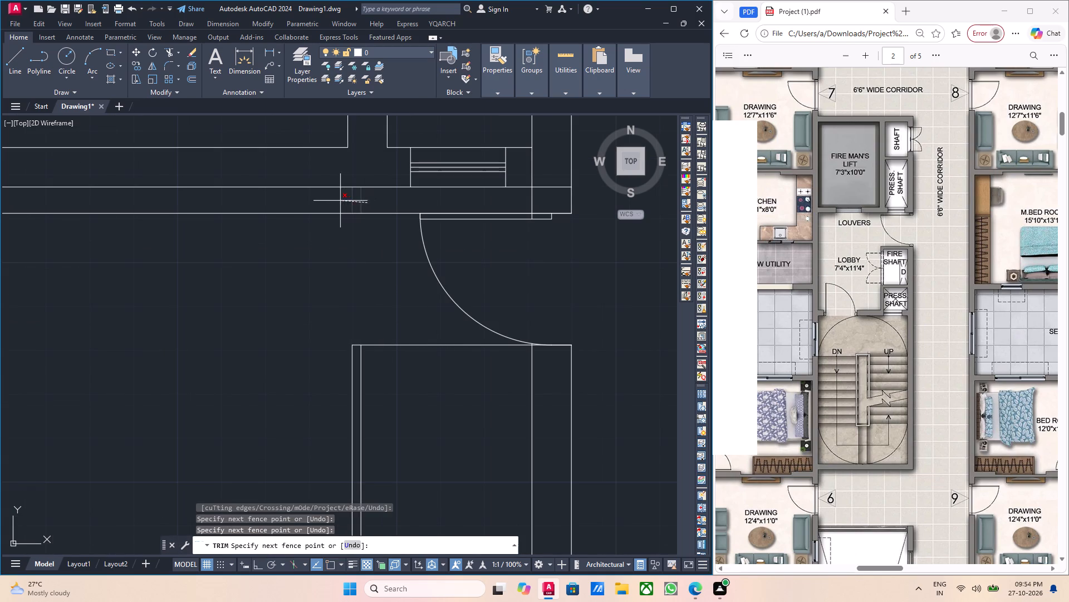
click(340, 201)
key(Escape)
Offset the fire shaft's top horizontal line 2" downward to form its upper wall.
middle_drag(417, 355, 411, 338)
click(409, 338)
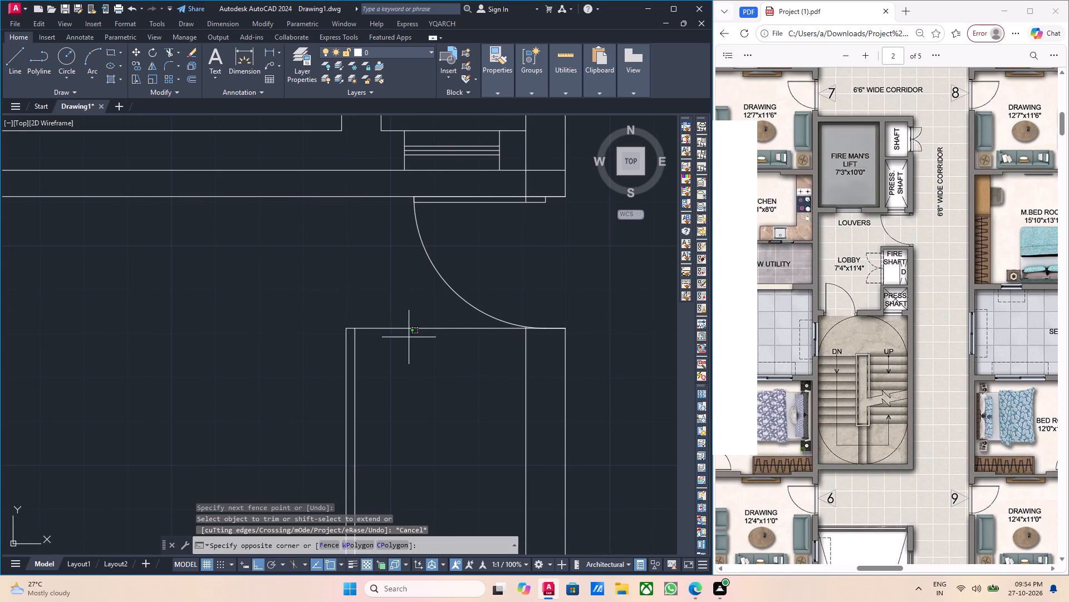
click(400, 321)
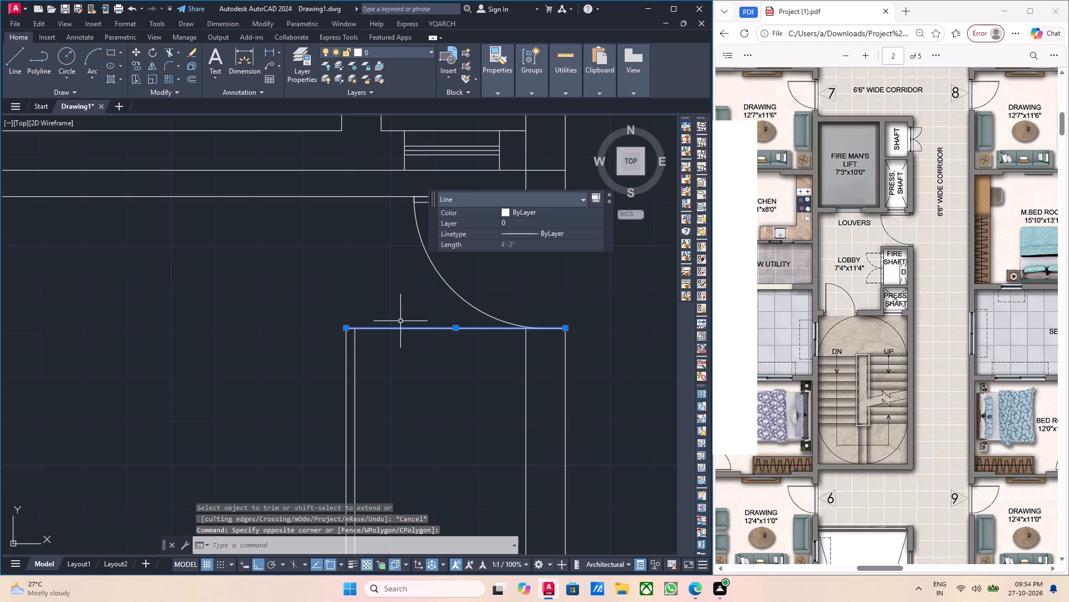
key(o)
key(Return)
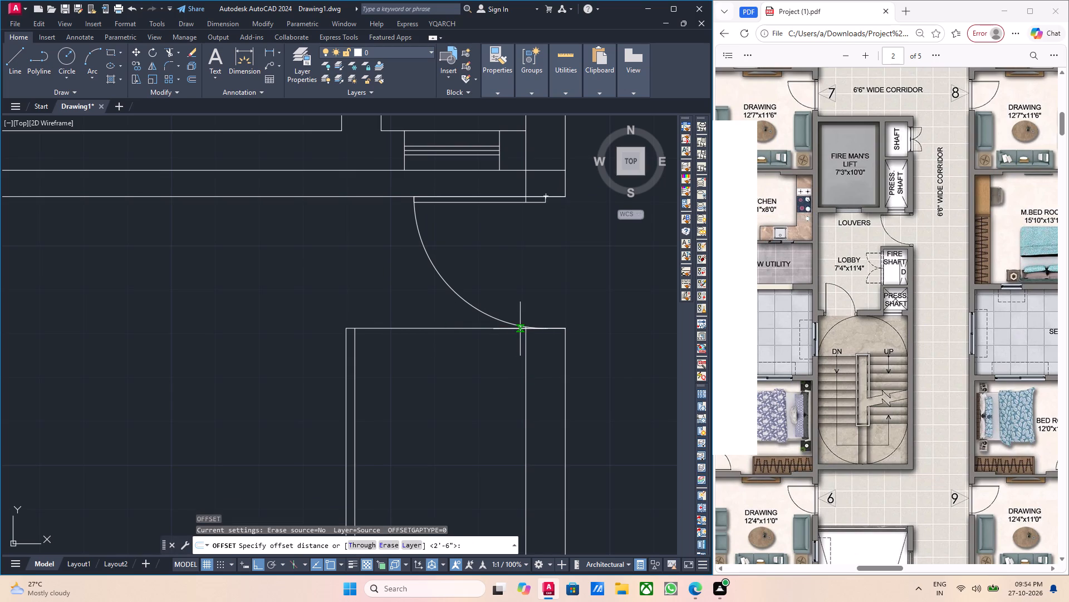
click(524, 328)
key(2)
key(Return)
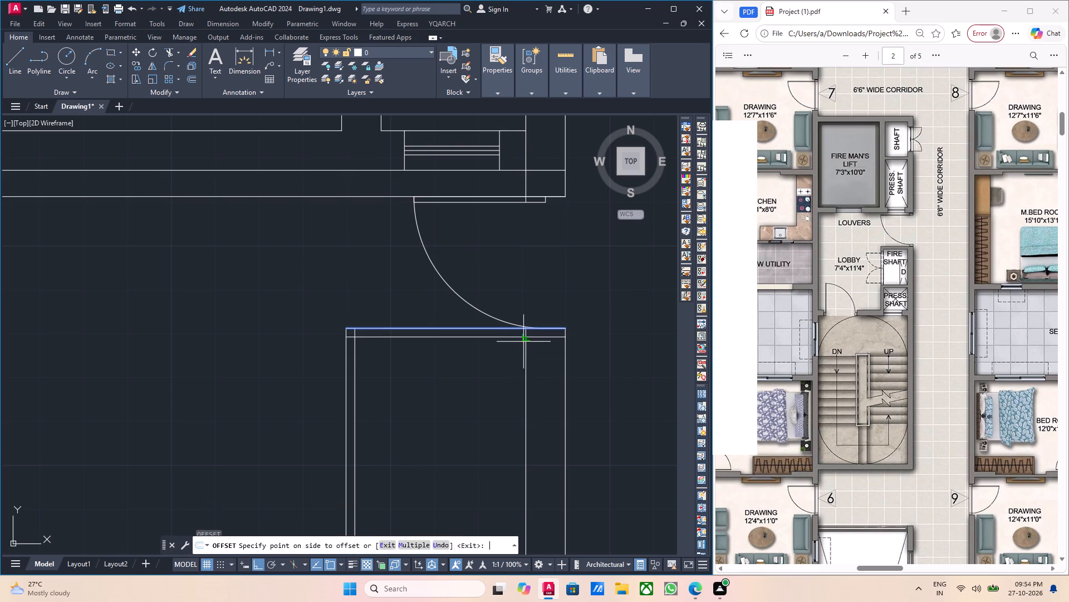
click(495, 366)
scroll(354, 341, up, 1)
key(Escape)
middle_click(393, 366)
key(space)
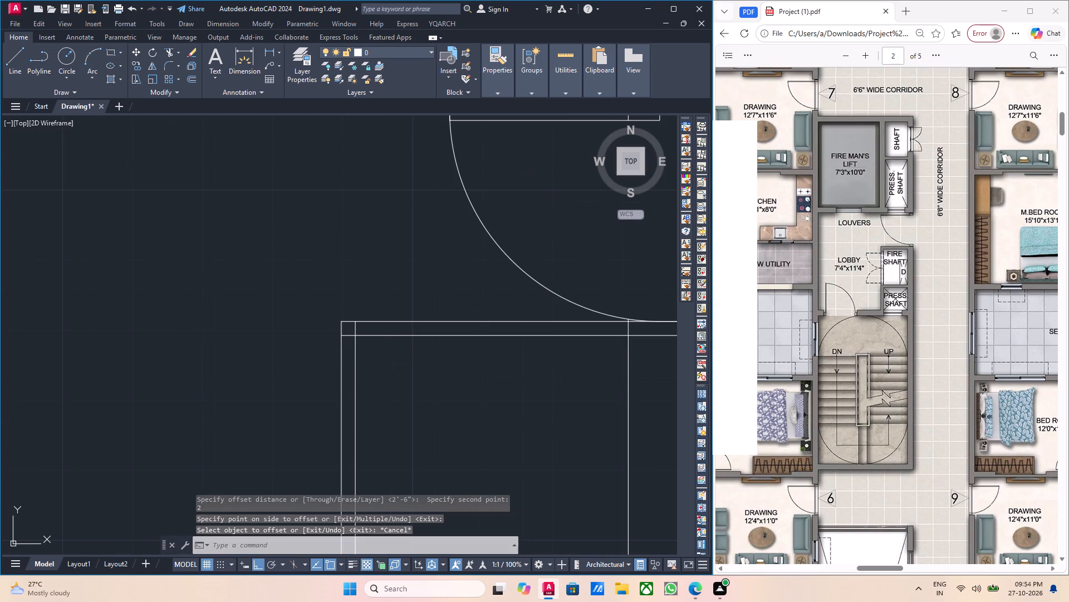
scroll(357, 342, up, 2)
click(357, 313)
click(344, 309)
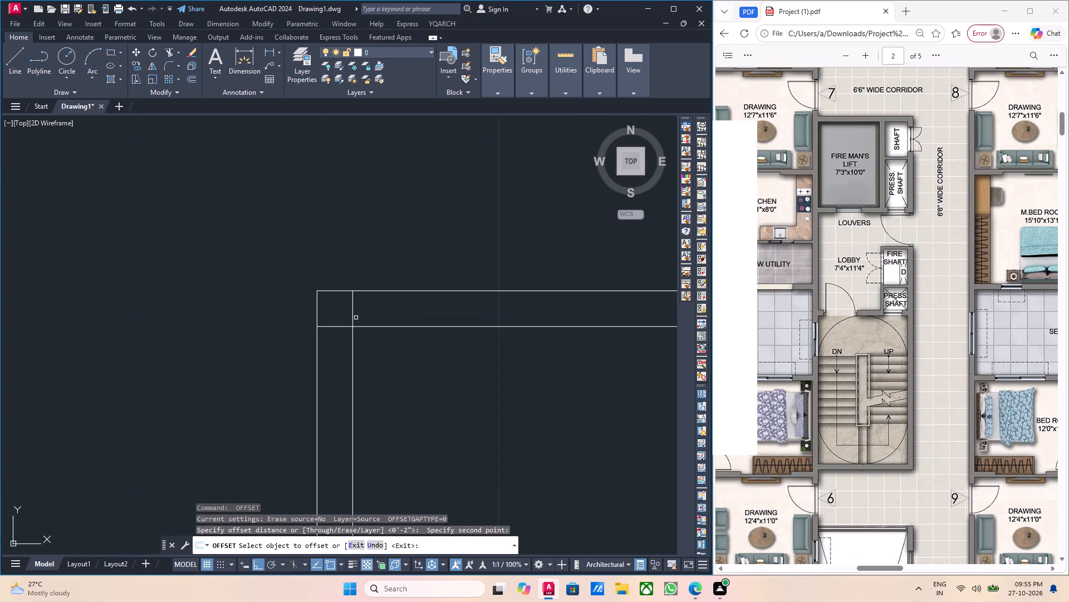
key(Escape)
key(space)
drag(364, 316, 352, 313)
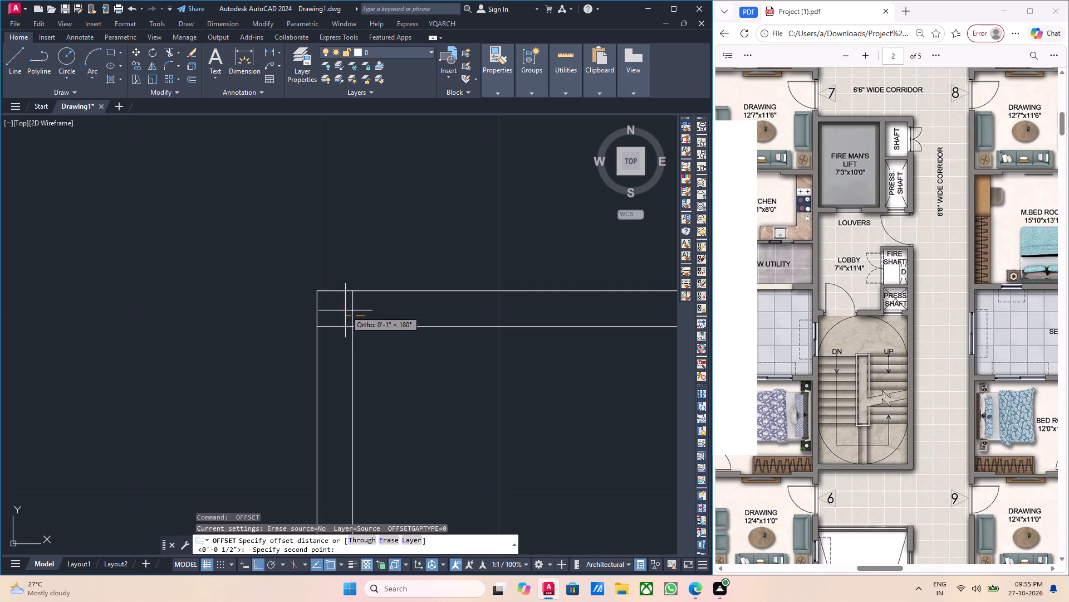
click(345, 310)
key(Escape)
Trim the overlapping inner wall lines at the fire shaft's lobby-side upper corner to form a clean corner.
text(tr)
key(Return)
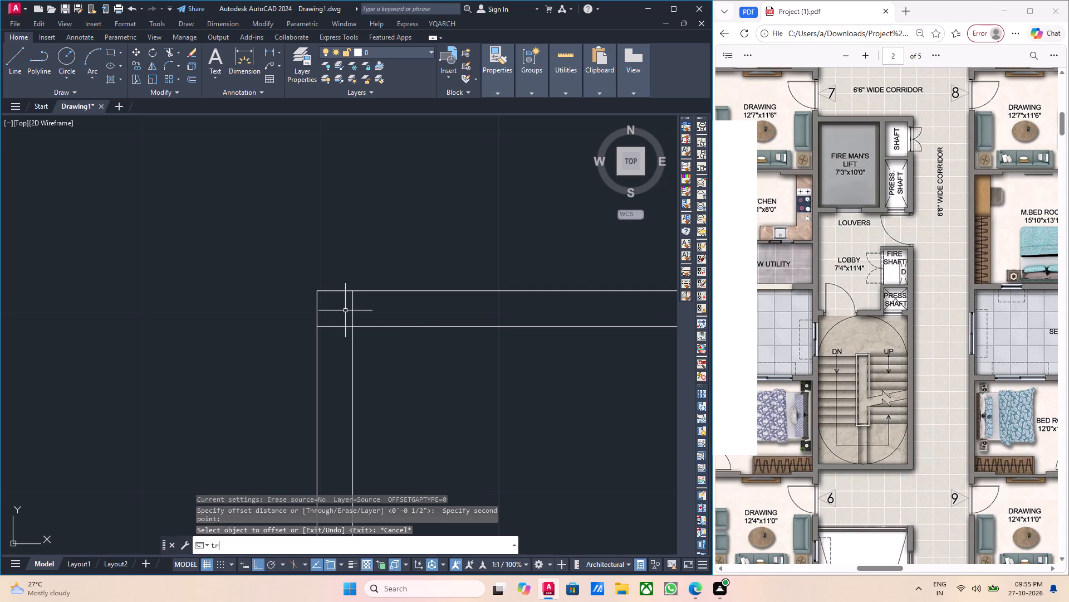
click(364, 309)
click(344, 304)
drag(341, 314, 341, 325)
click(336, 337)
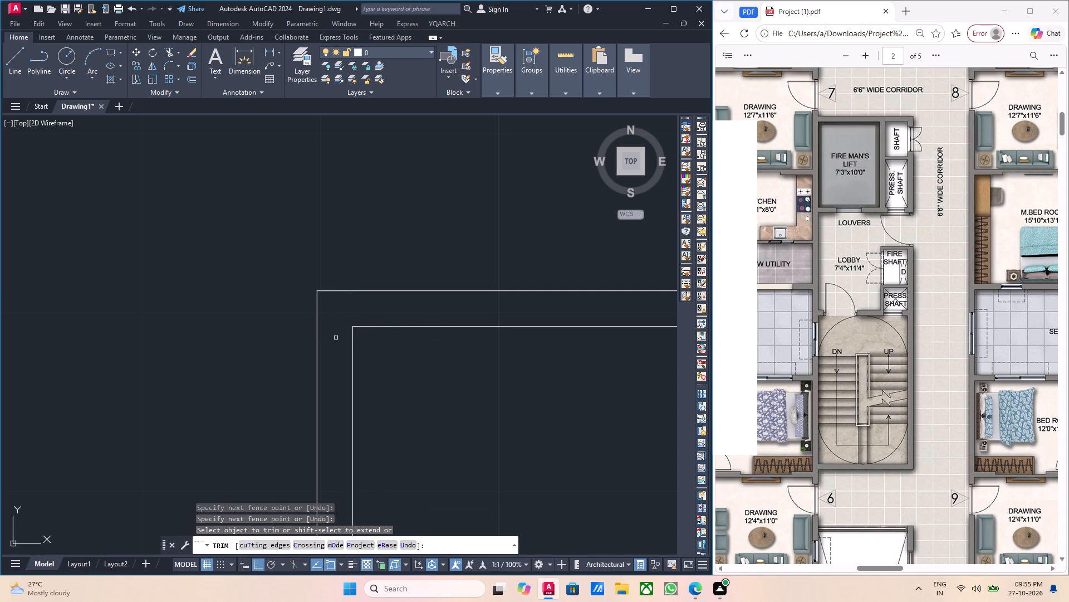
scroll(336, 338, down, 1)
key(Escape)
Offset the inner top line of the fire shaft 6" downward into the shaft.
middle_drag(359, 352, 366, 315)
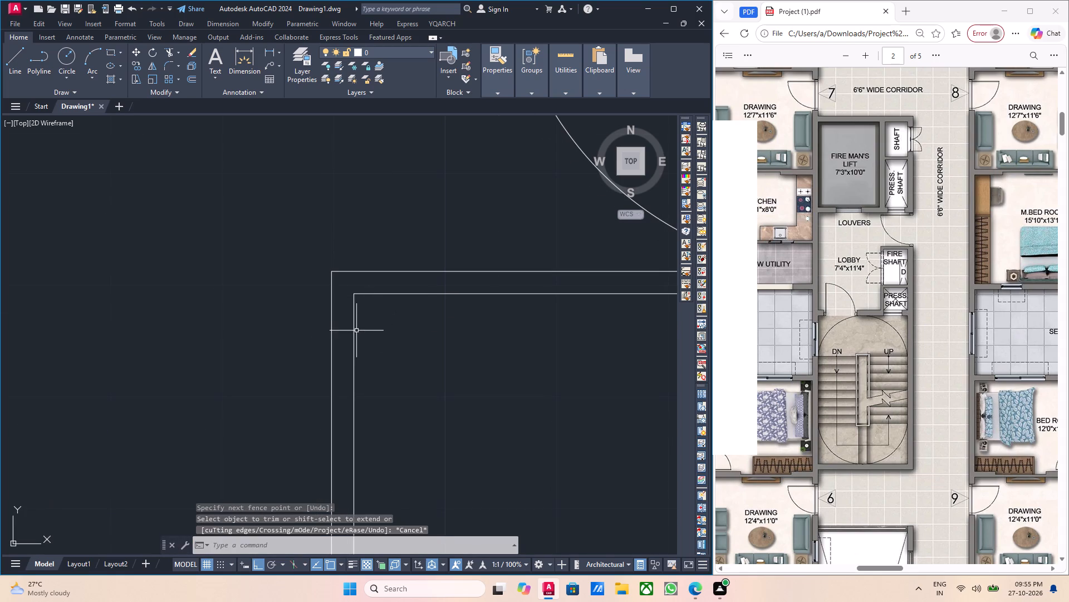
middle_drag(355, 331, 378, 317)
scroll(377, 319, down, 1)
middle_drag(379, 321, 403, 307)
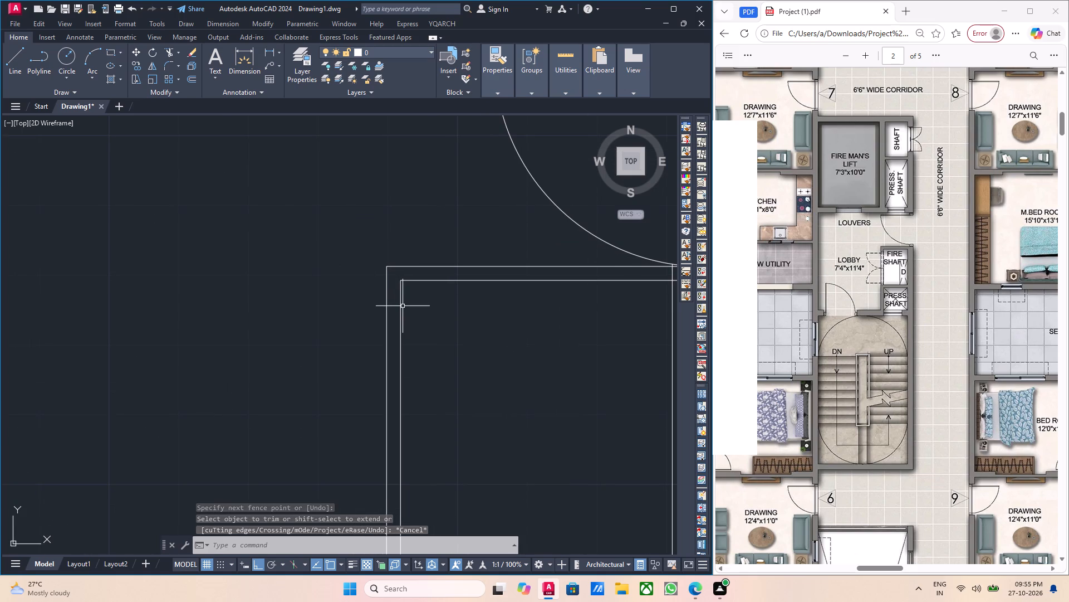
scroll(403, 306, down, 2)
middle_drag(444, 327, 417, 434)
scroll(465, 315, up, 1)
scroll(466, 315, down, 2)
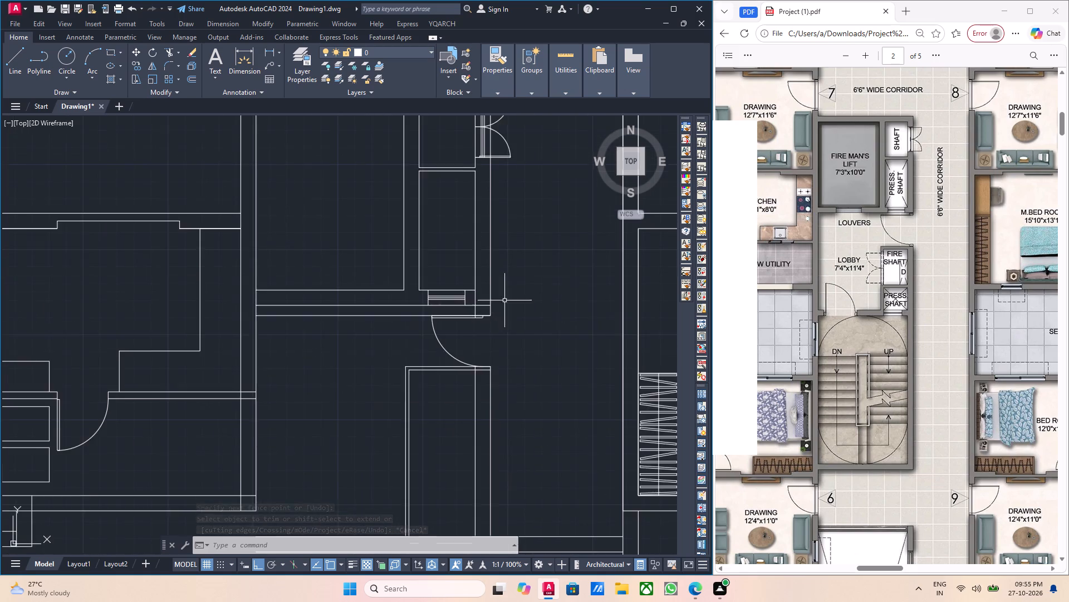
middle_drag(507, 318, 502, 367)
scroll(380, 445, up, 2)
scroll(434, 401, up, 2)
click(447, 368)
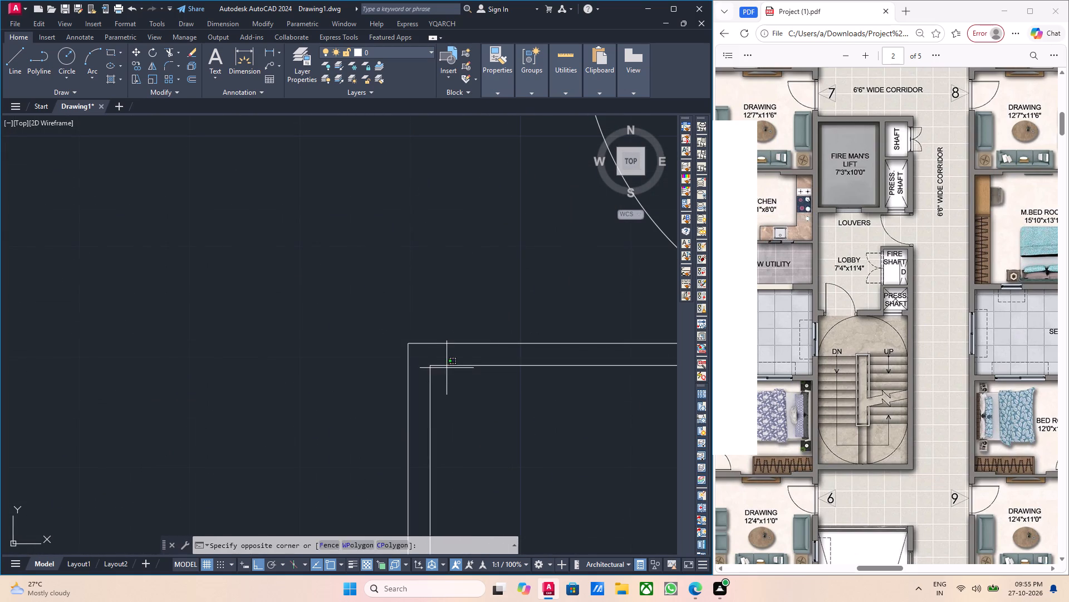
click(443, 361)
scroll(450, 376, up, 2)
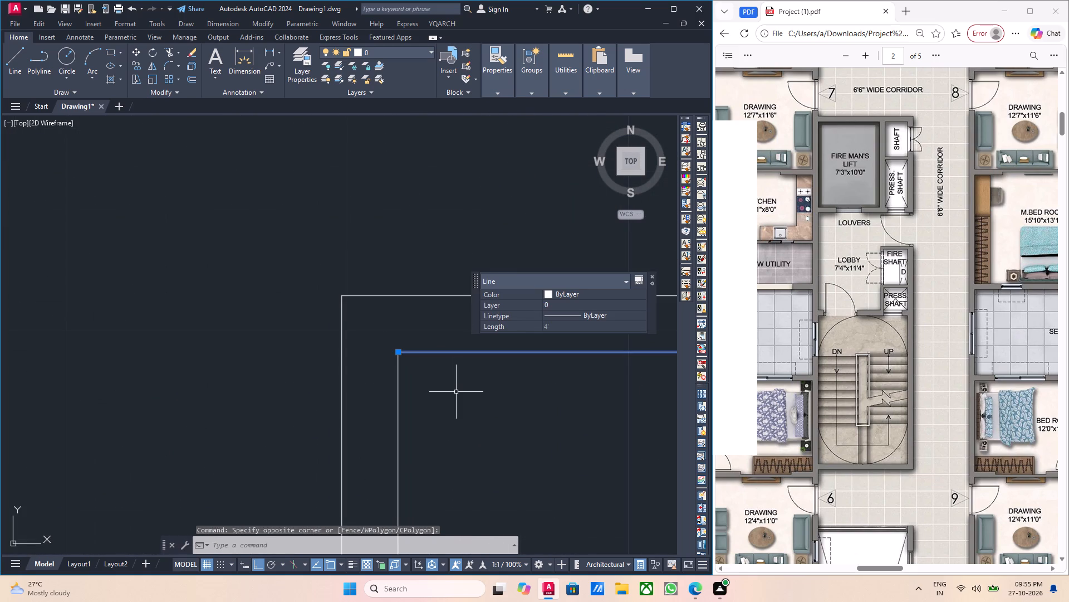
key(o)
key(Return)
click(399, 352)
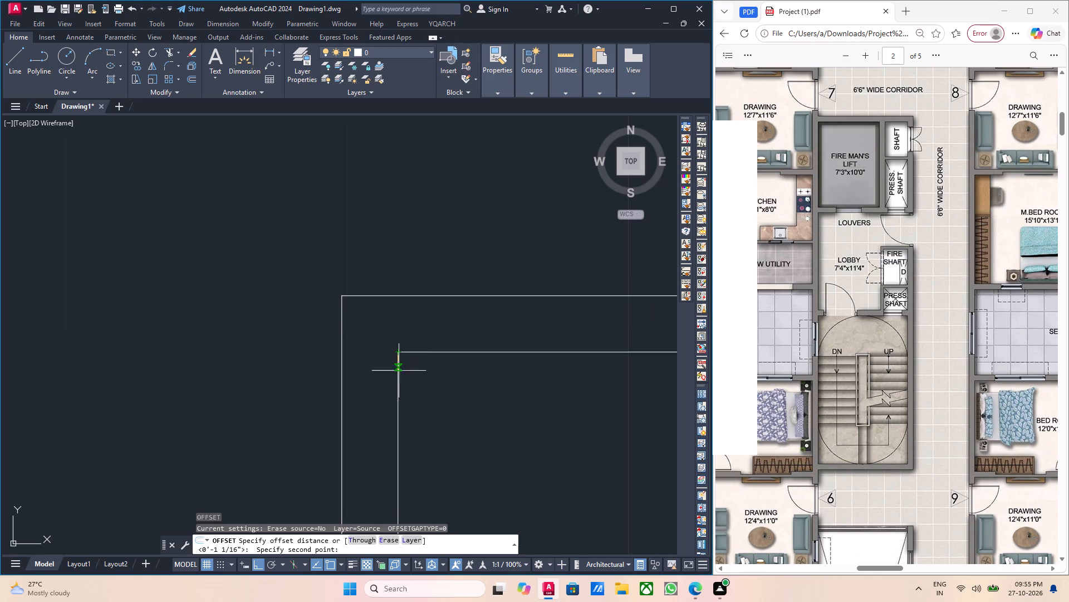
key(6)
key(Return)
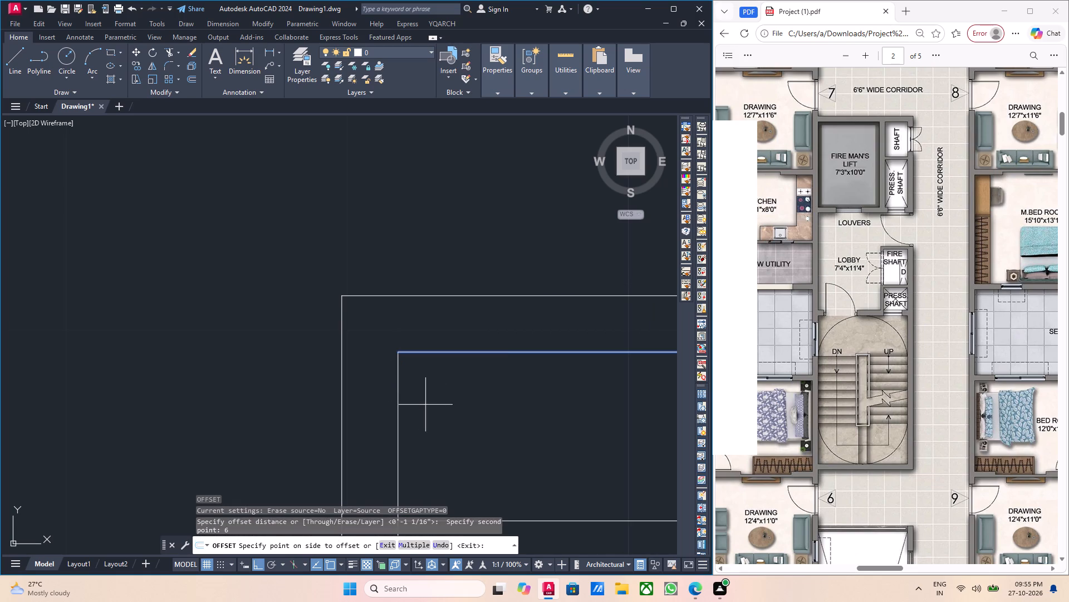
scroll(444, 400, down, 2)
click(469, 418)
scroll(470, 419, down, 1)
key(Escape)
scroll(528, 433, down, 4)
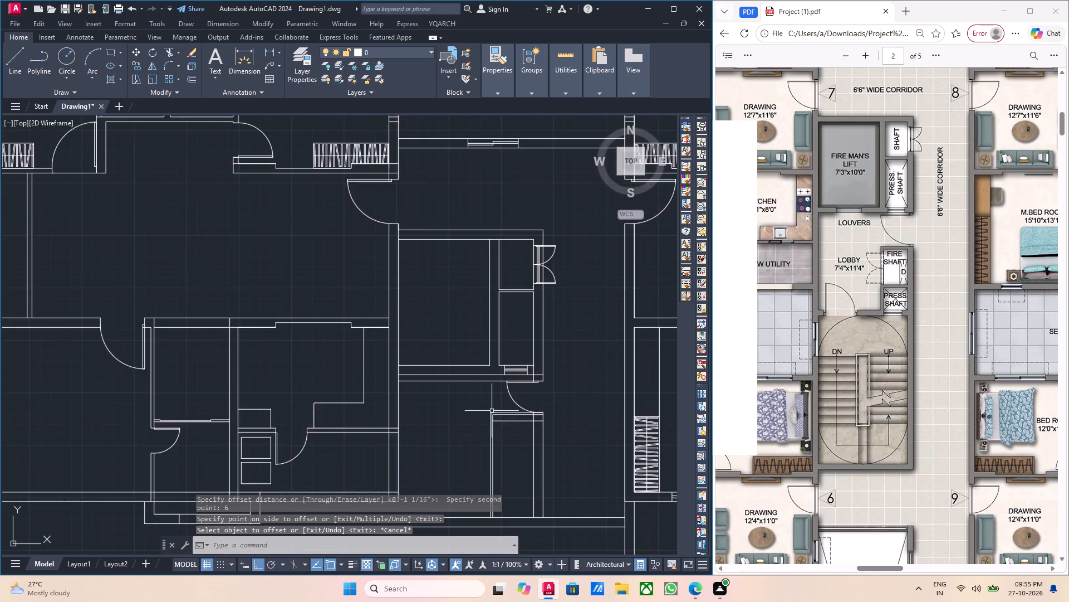
Copy the double door of the shaft beside the lift onto the fire shaft's lobby-side wall, at the inner offset line.
middle_drag(568, 399, 501, 406)
scroll(495, 318, up, 3)
middle_drag(493, 300, 504, 416)
drag(486, 326, 484, 321)
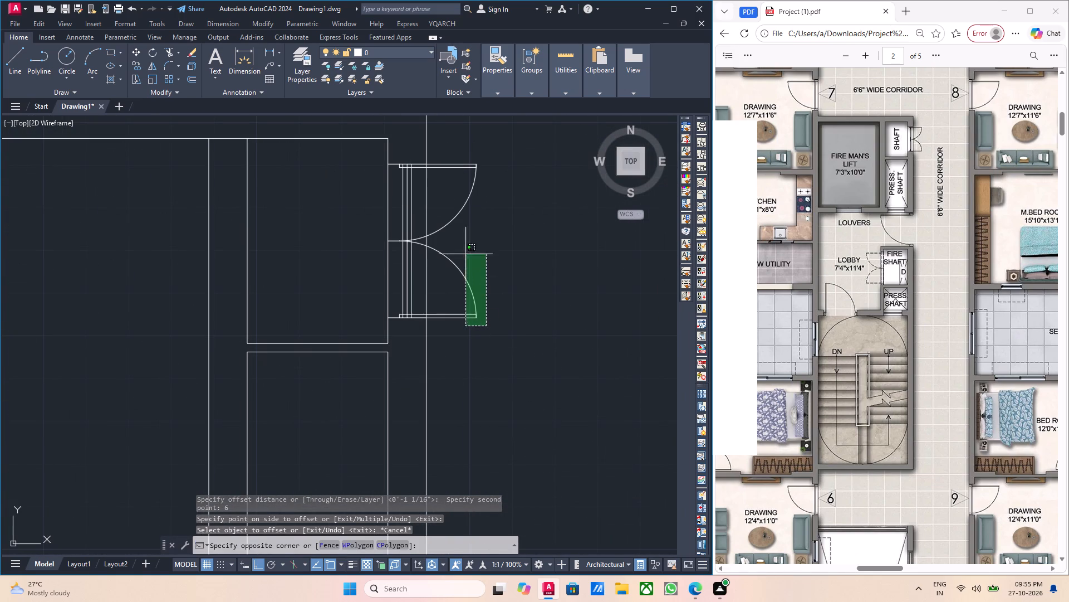
click(463, 157)
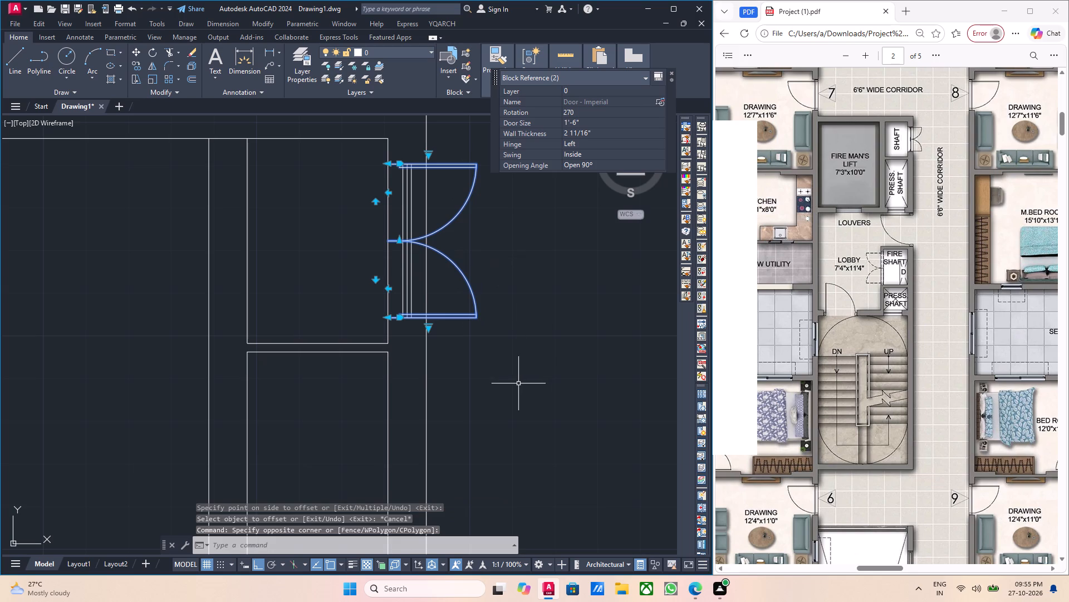
text(co)
key(Return)
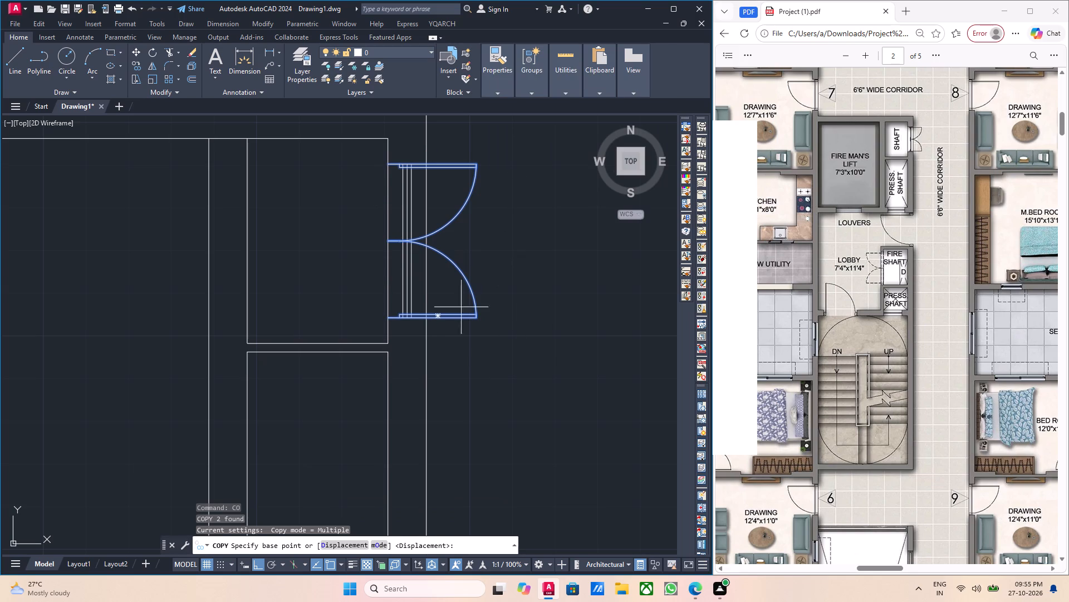
click(389, 161)
scroll(399, 349, down, 2)
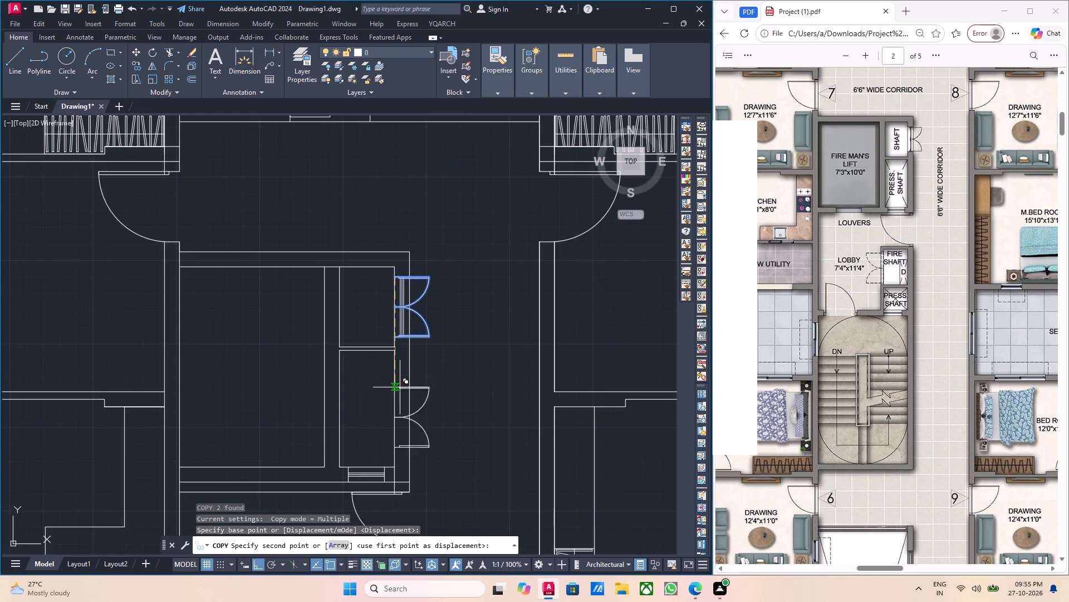
middle_drag(410, 406, 413, 283)
middle_drag(385, 441, 396, 366)
scroll(379, 371, up, 2)
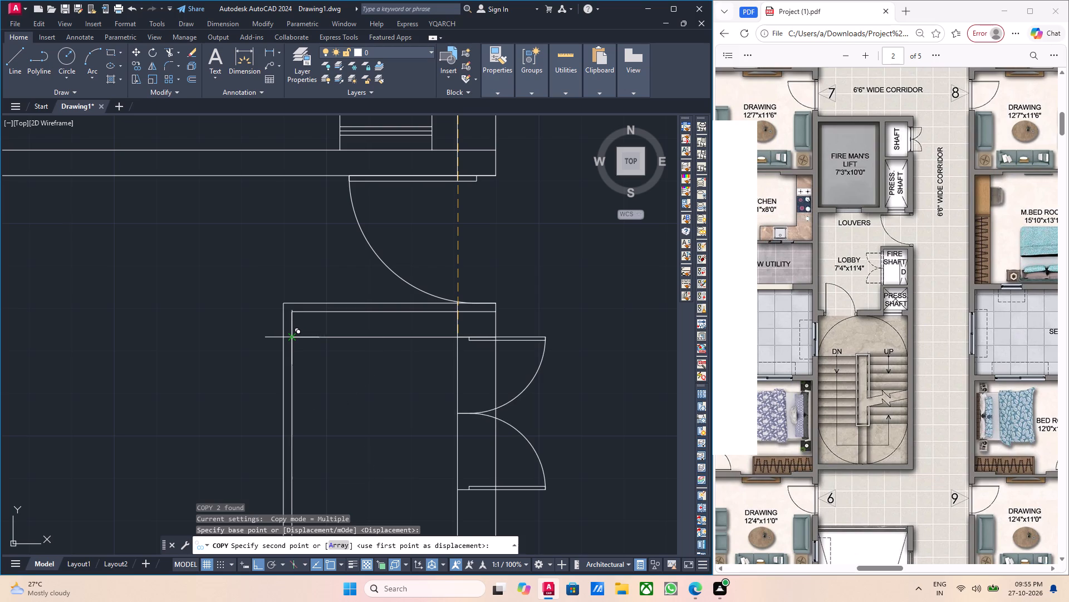
click(292, 338)
key(Escape)
Mirror the fire shaft's copied double door about the lobby-side wall's inner line so it swings into the lobby, erasing the source.
scroll(370, 423, up, 1)
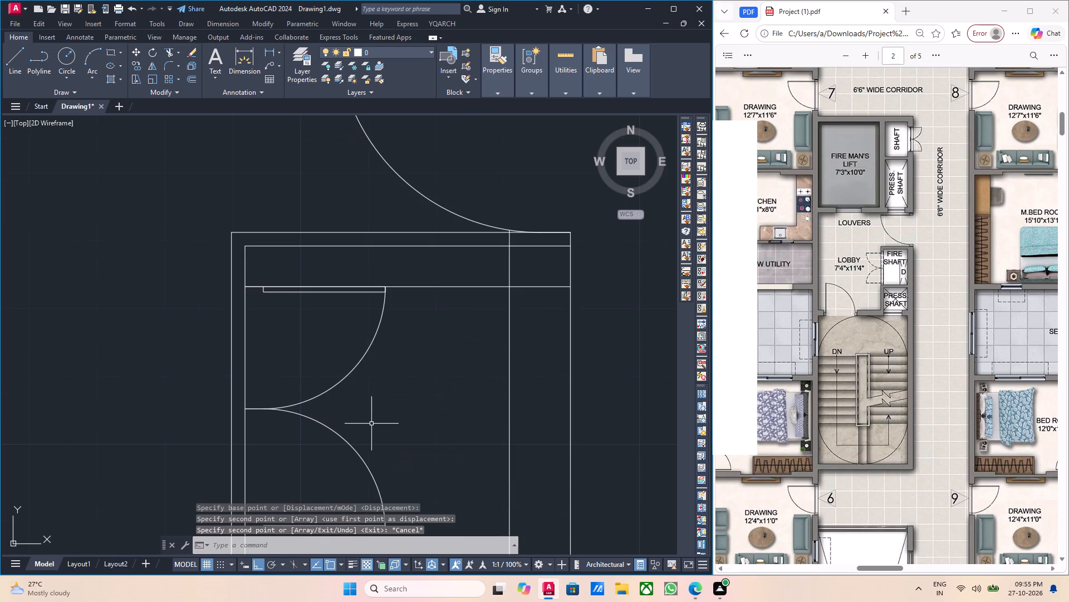
drag(371, 424, 358, 412)
click(285, 385)
scroll(337, 437, down, 1)
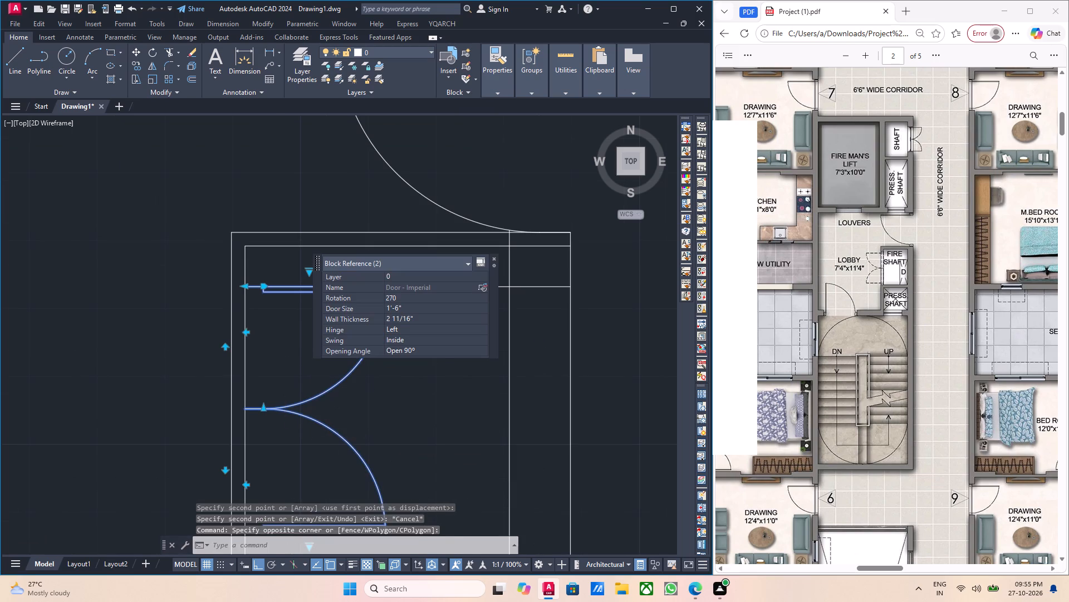
text(mi)
key(Return)
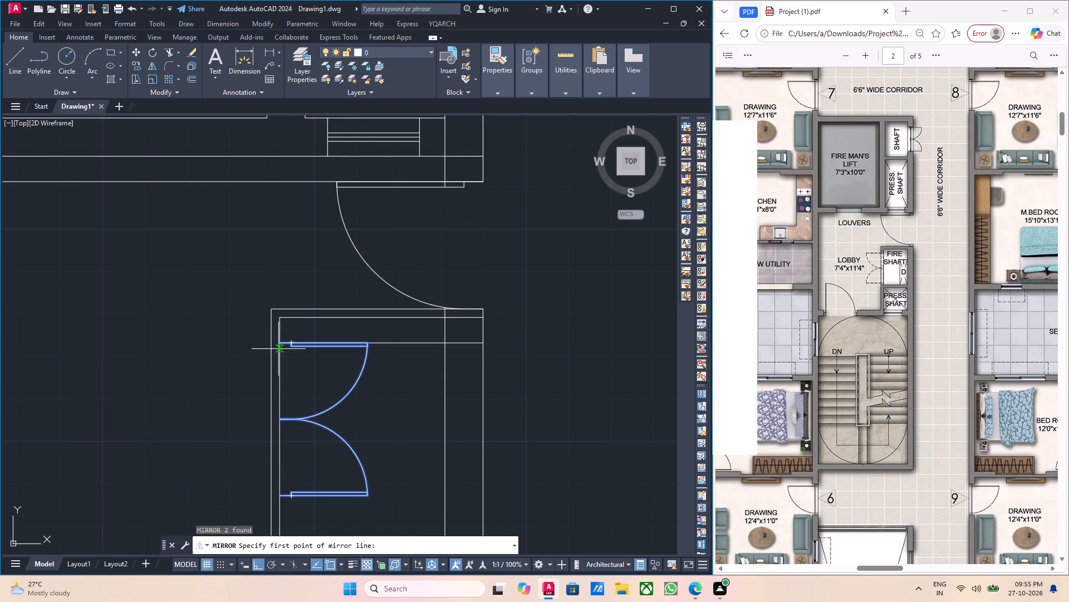
click(280, 346)
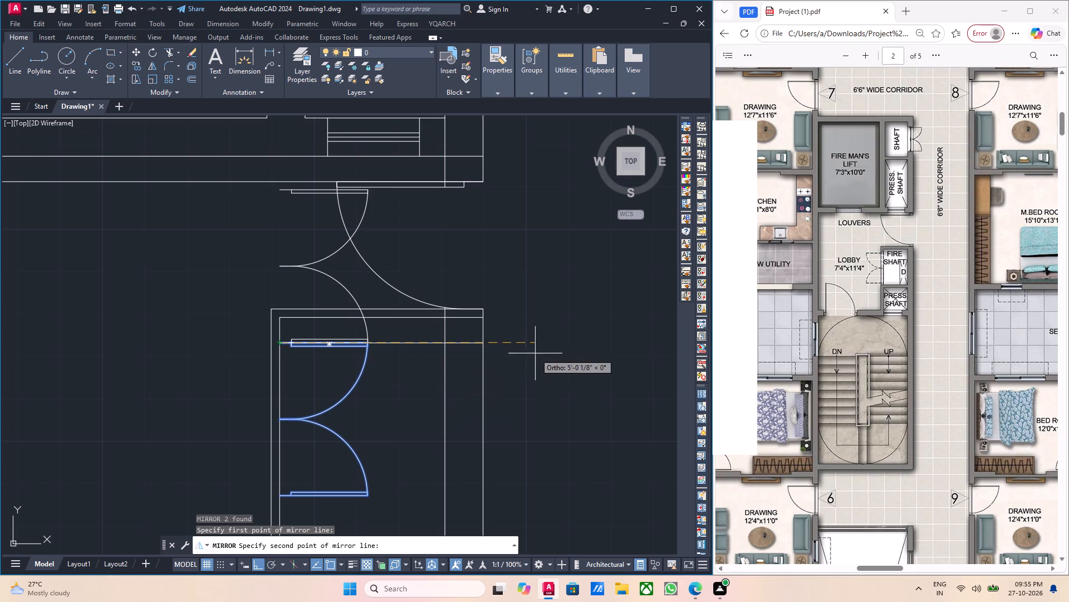
key(F8)
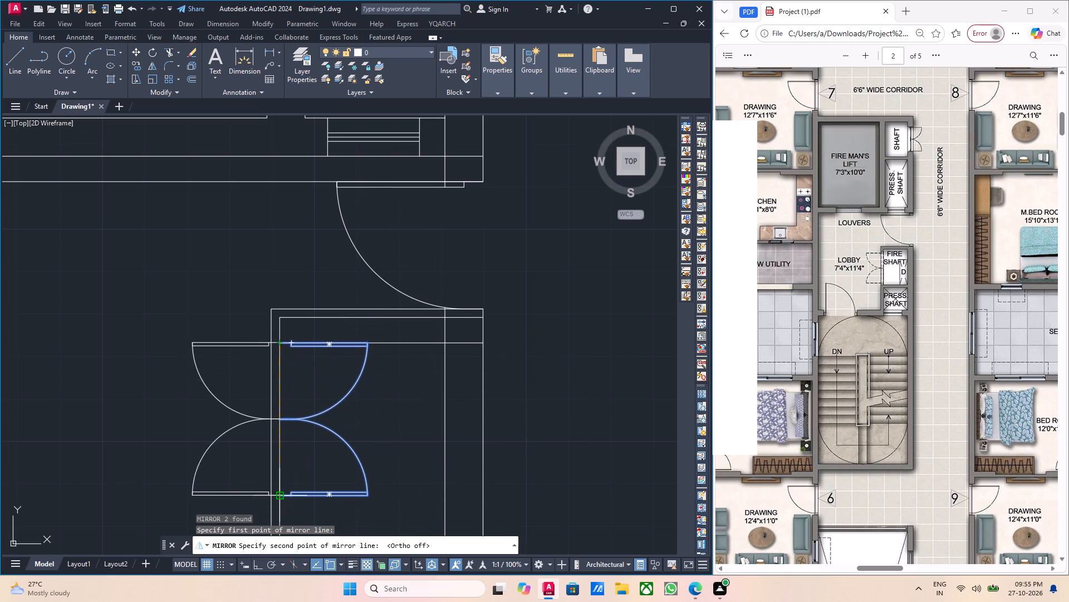
scroll(279, 501, up, 2)
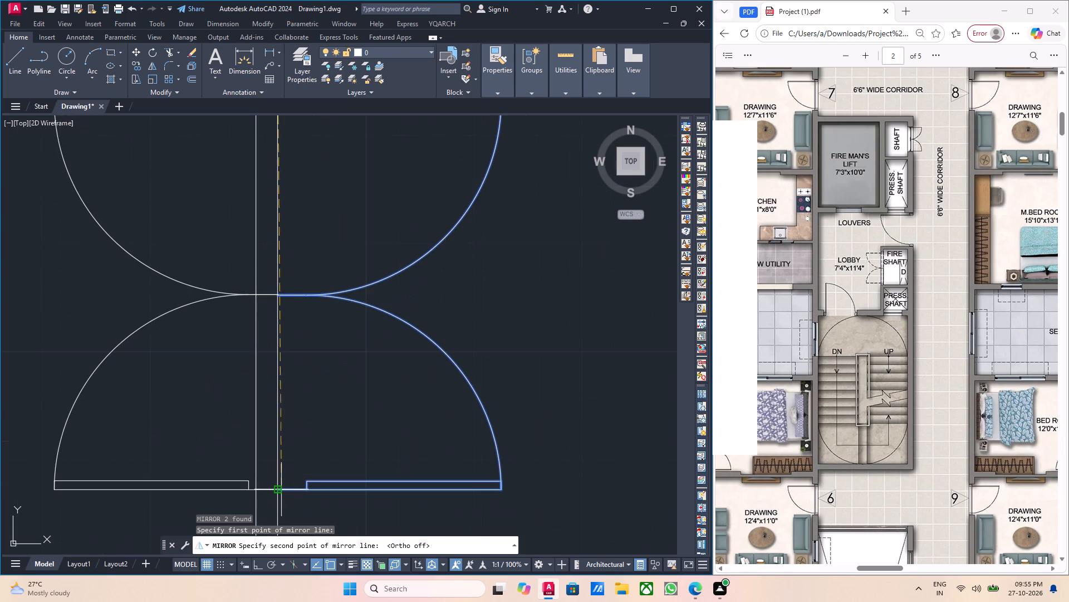
click(279, 489)
scroll(384, 503, down, 3)
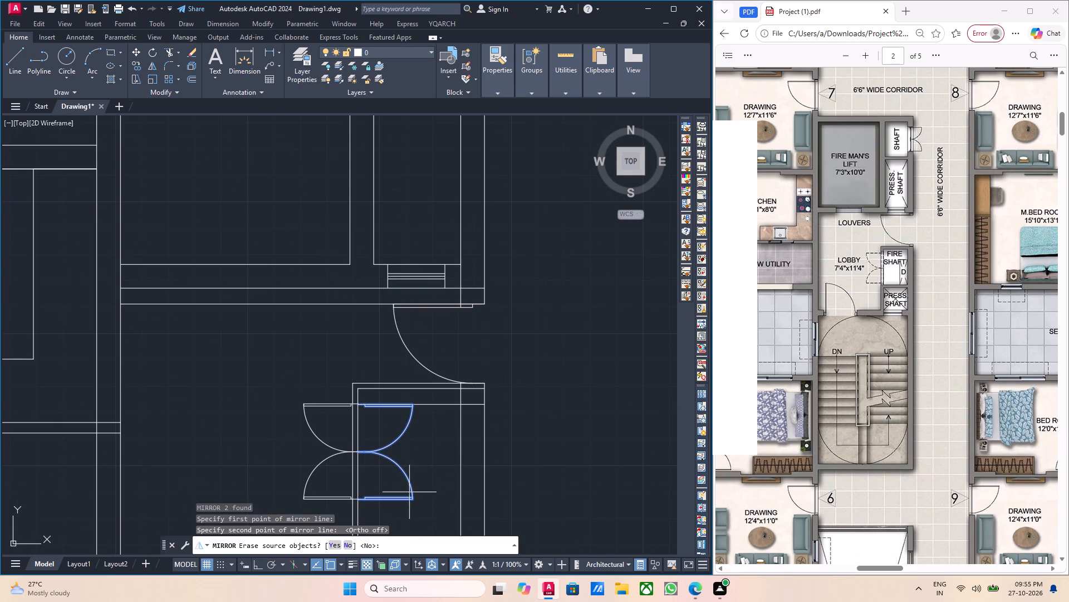
click(332, 545)
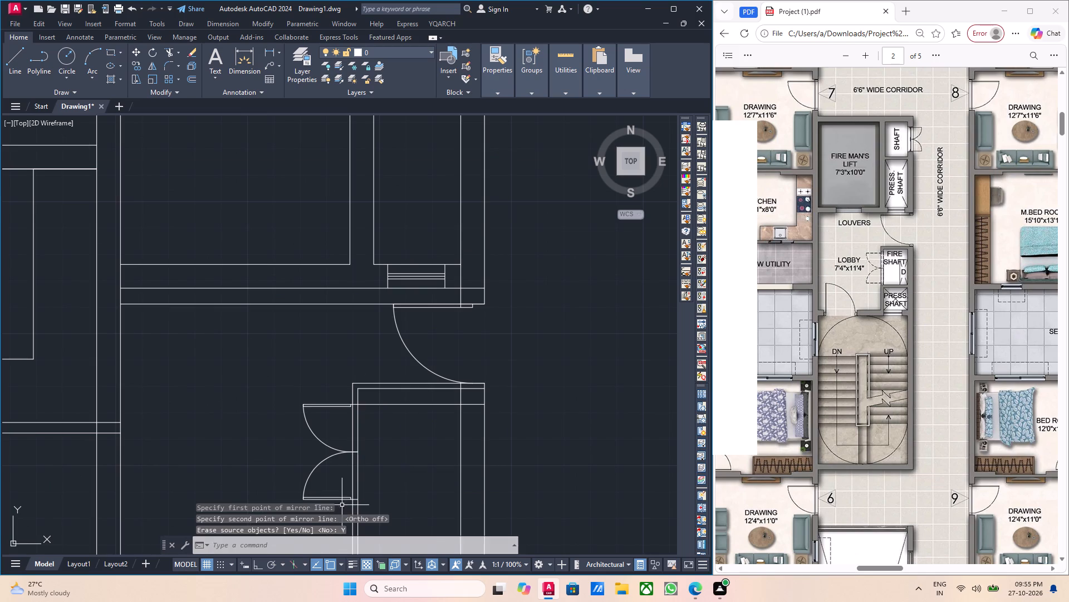
Scale up the fire shaft's double door from its upper wall-side corner to a door size of about 1'-10" per leaf.
scroll(354, 487, down, 1)
middle_drag(391, 479, 351, 452)
scroll(320, 479, up, 2)
scroll(343, 470, down, 2)
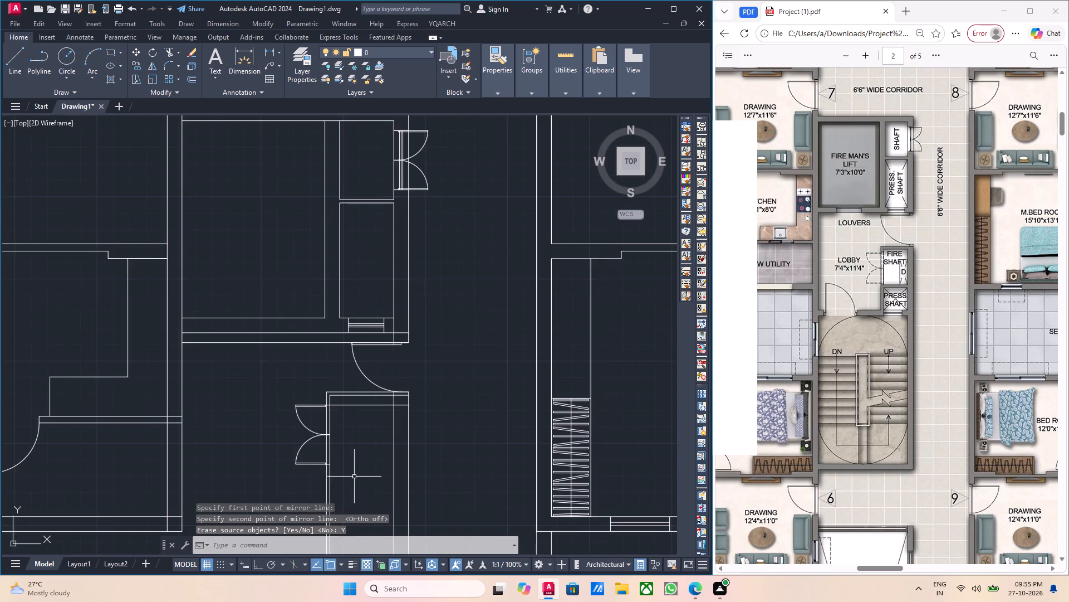
middle_drag(356, 477, 357, 457)
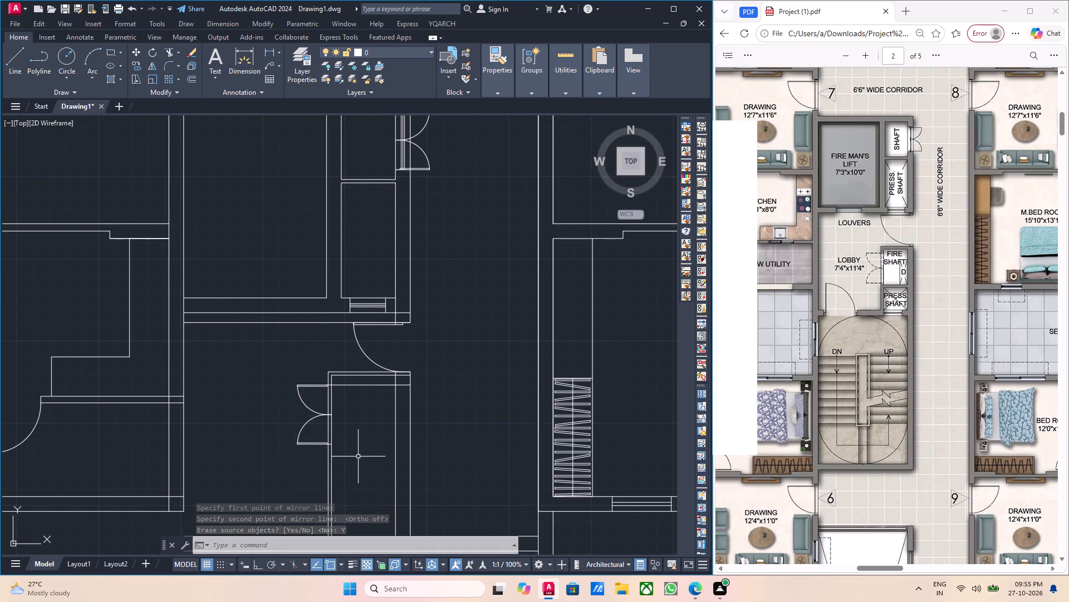
middle_drag(344, 471, 403, 417)
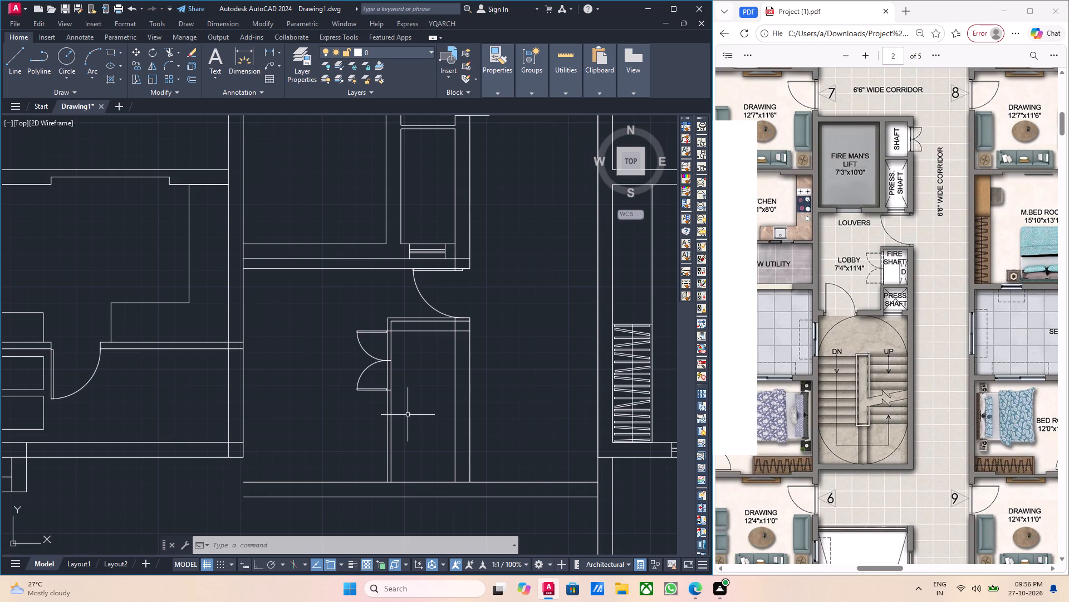
scroll(398, 402, up, 2)
middle_drag(408, 409, 424, 454)
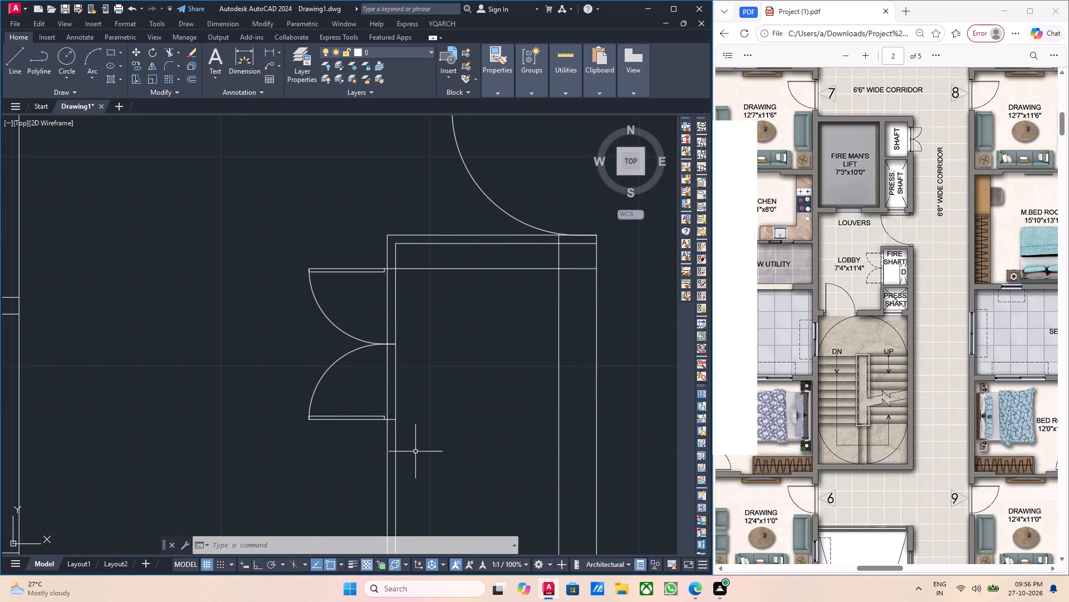
scroll(417, 380, down, 2)
middle_drag(452, 428, 452, 471)
scroll(444, 468, down, 1)
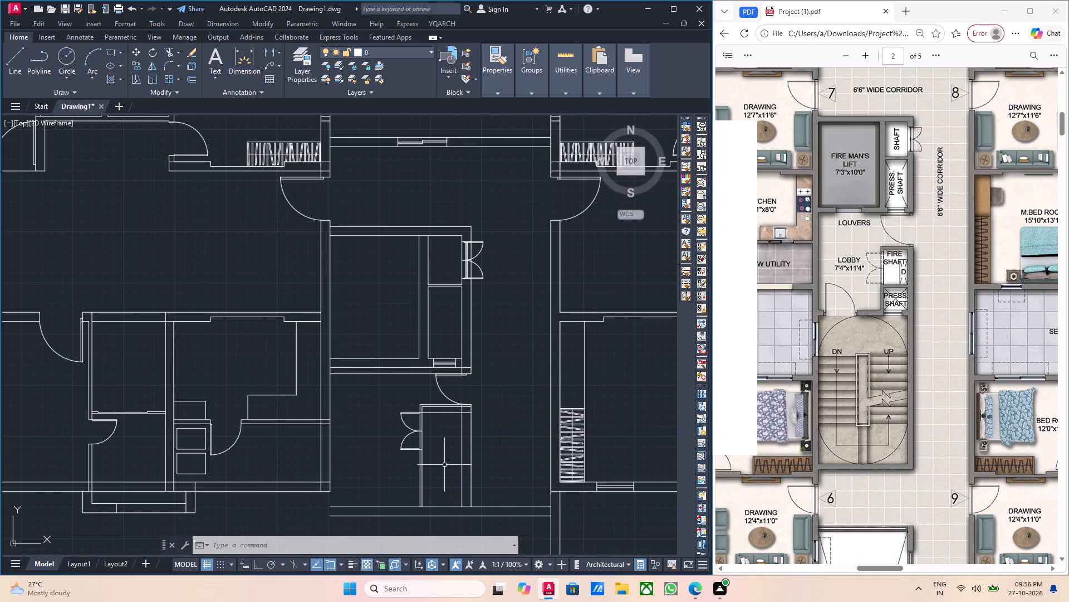
scroll(427, 450, up, 4)
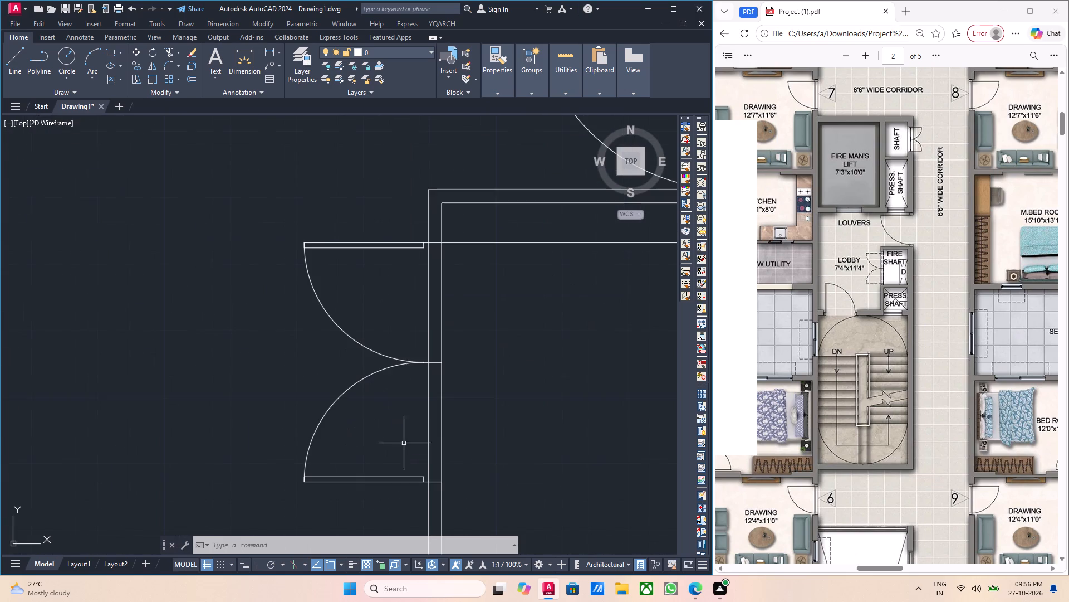
drag(401, 425, 391, 405)
click(358, 338)
middle_drag(433, 434, 409, 444)
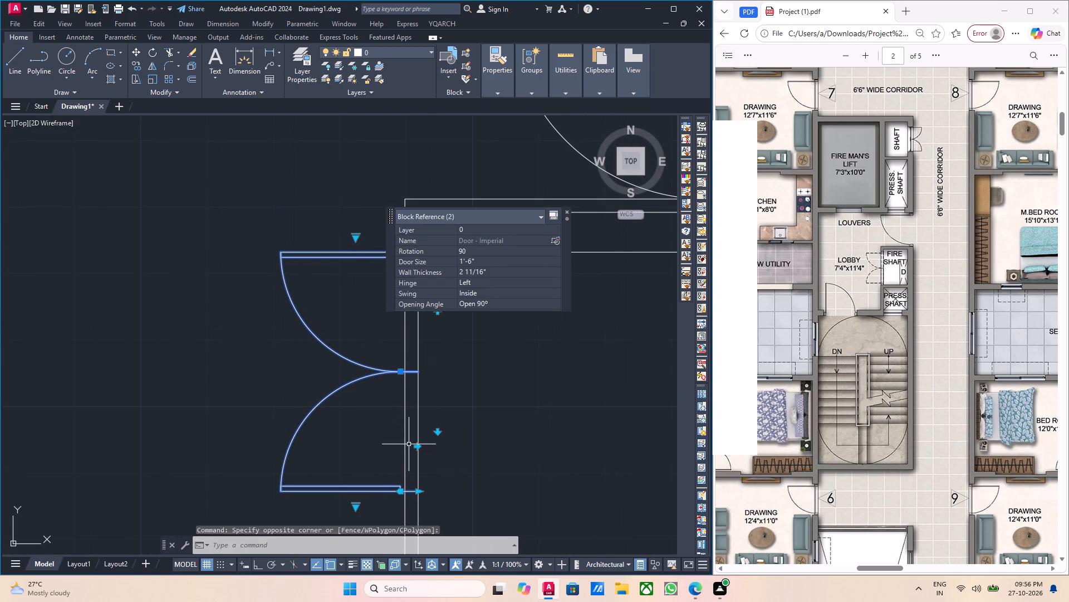
text(sc)
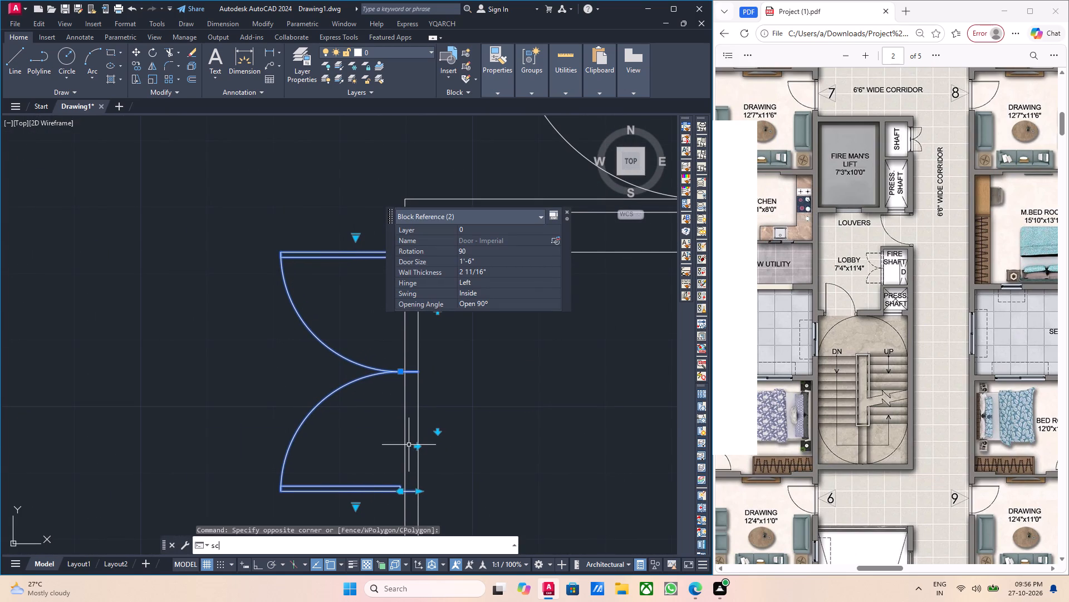
key(Return)
click(416, 254)
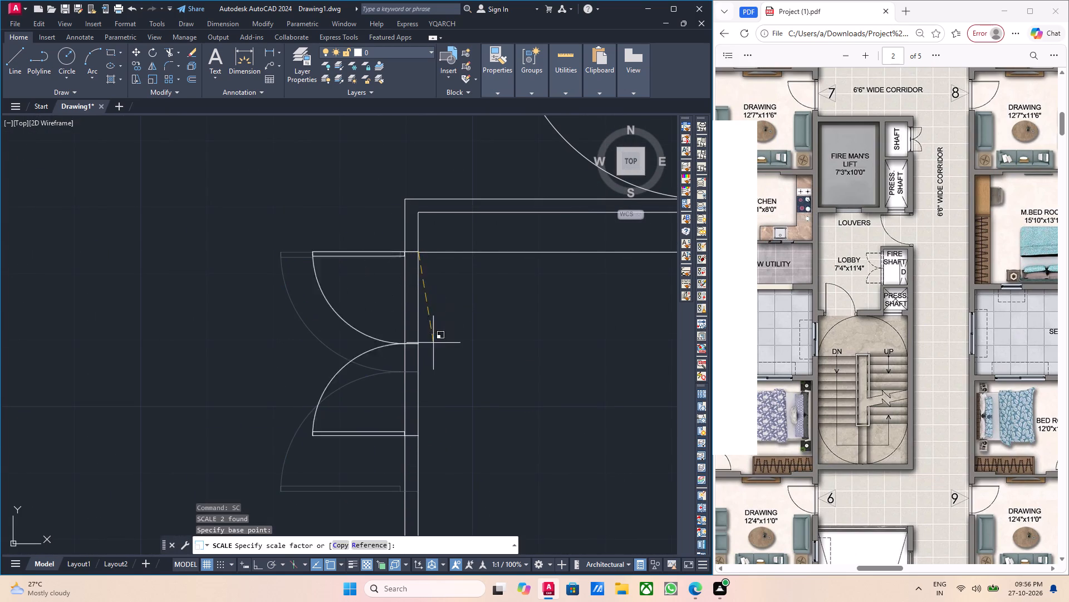
middle_drag(443, 388, 438, 322)
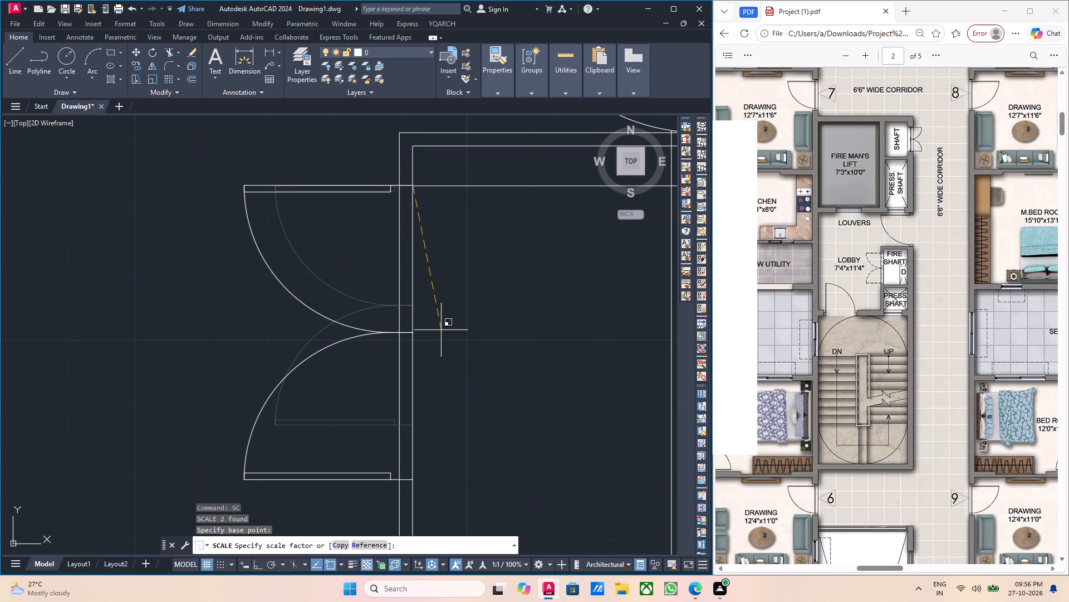
click(441, 330)
scroll(464, 338, down, 3)
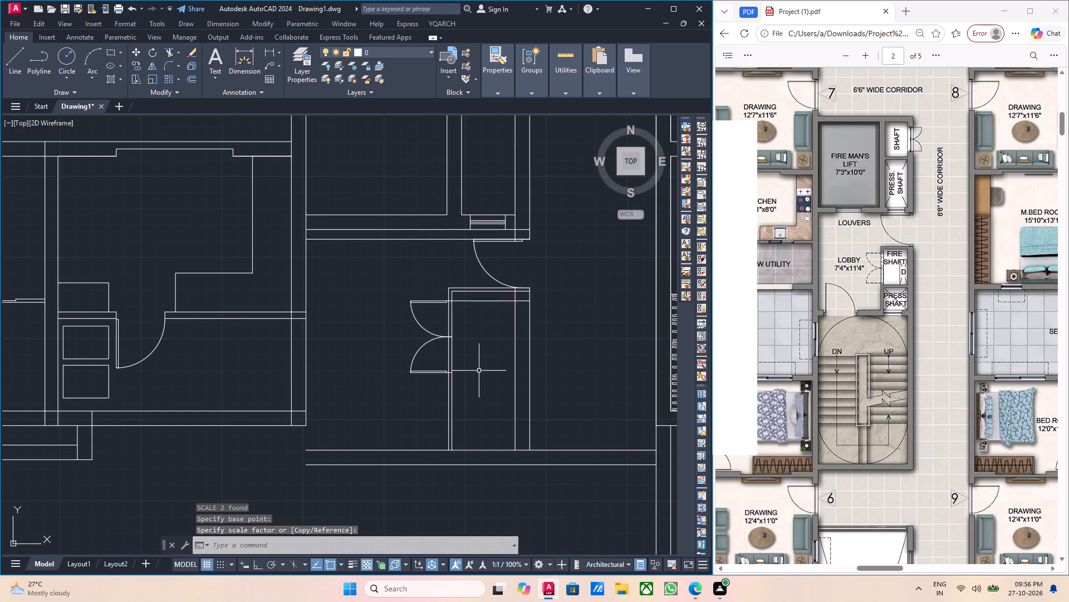
key(Escape)
Set the linetype of both fire shaft door leaves to ACAD_ISO02W100.
click(435, 351)
click(415, 318)
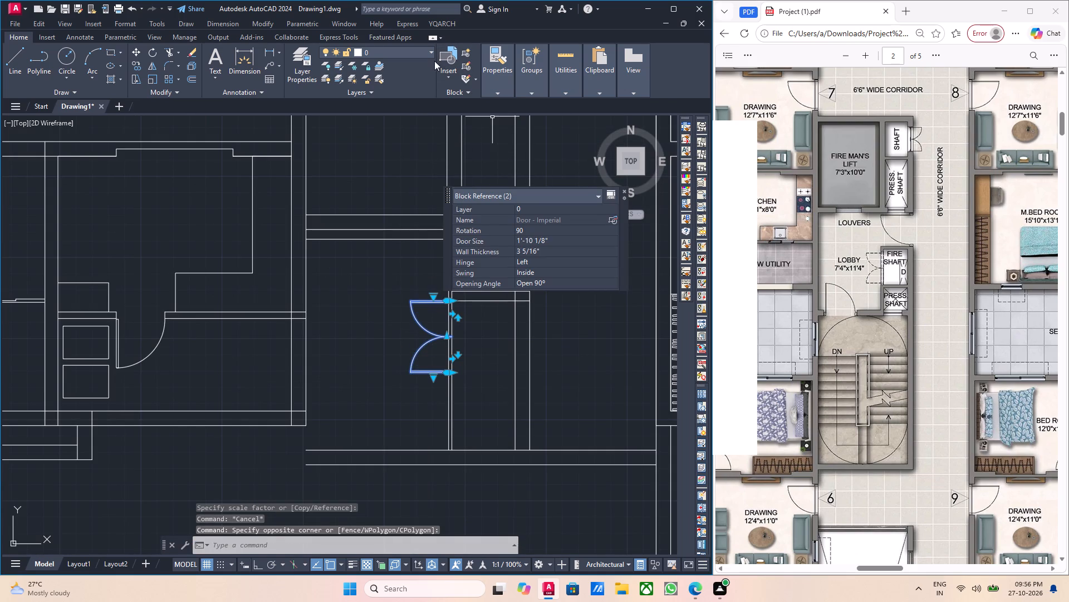
click(497, 54)
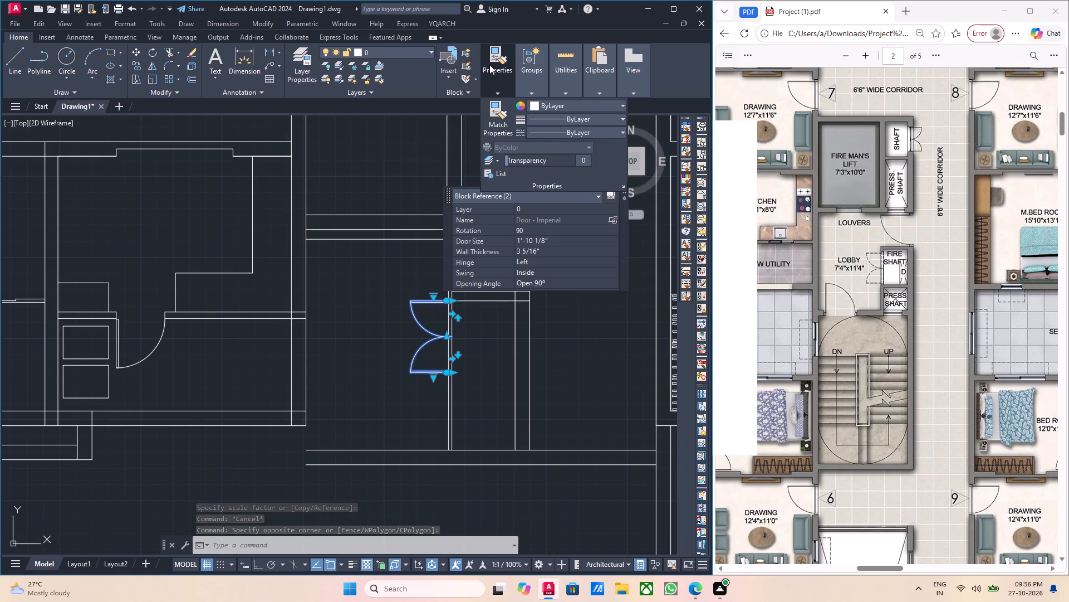
click(489, 64)
click(557, 129)
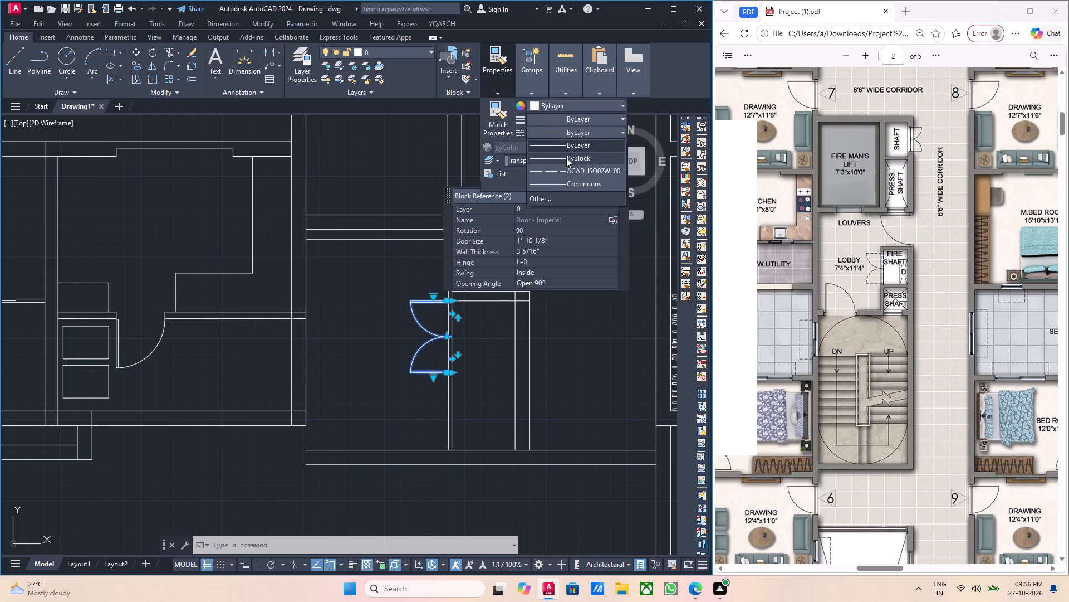
click(570, 171)
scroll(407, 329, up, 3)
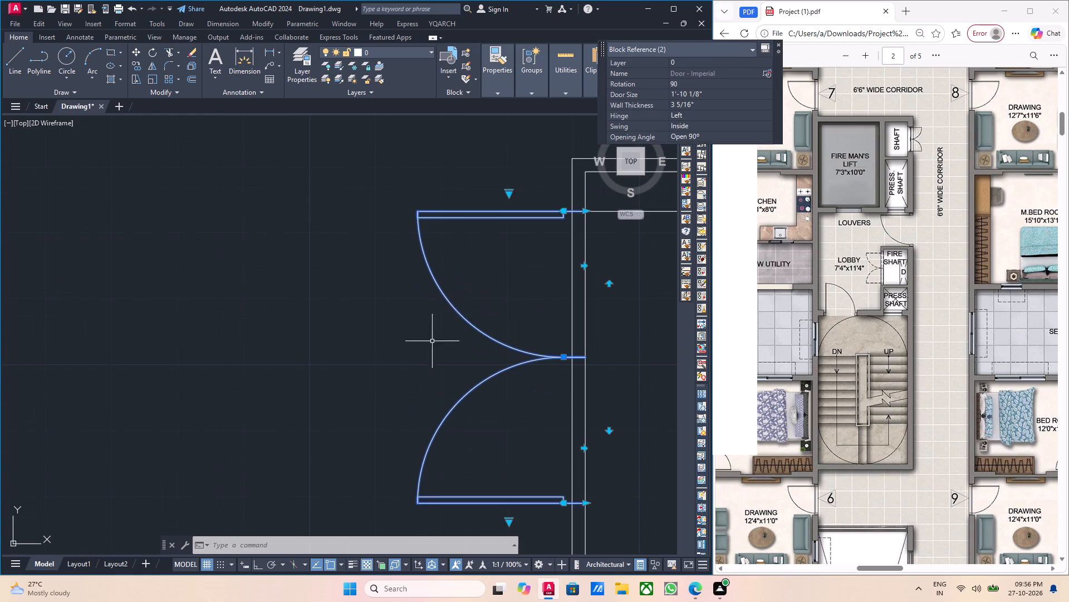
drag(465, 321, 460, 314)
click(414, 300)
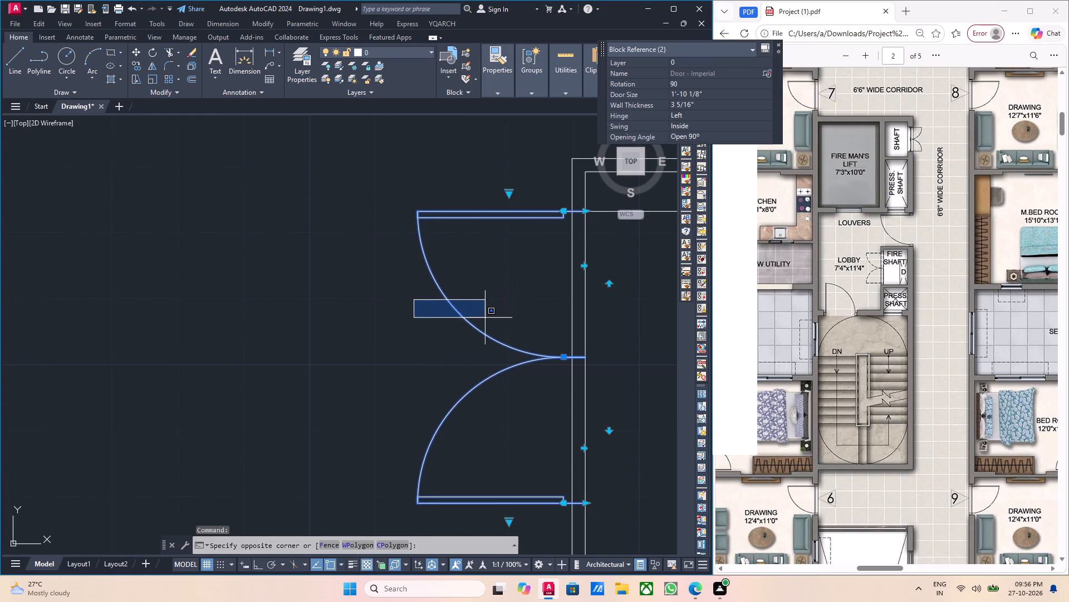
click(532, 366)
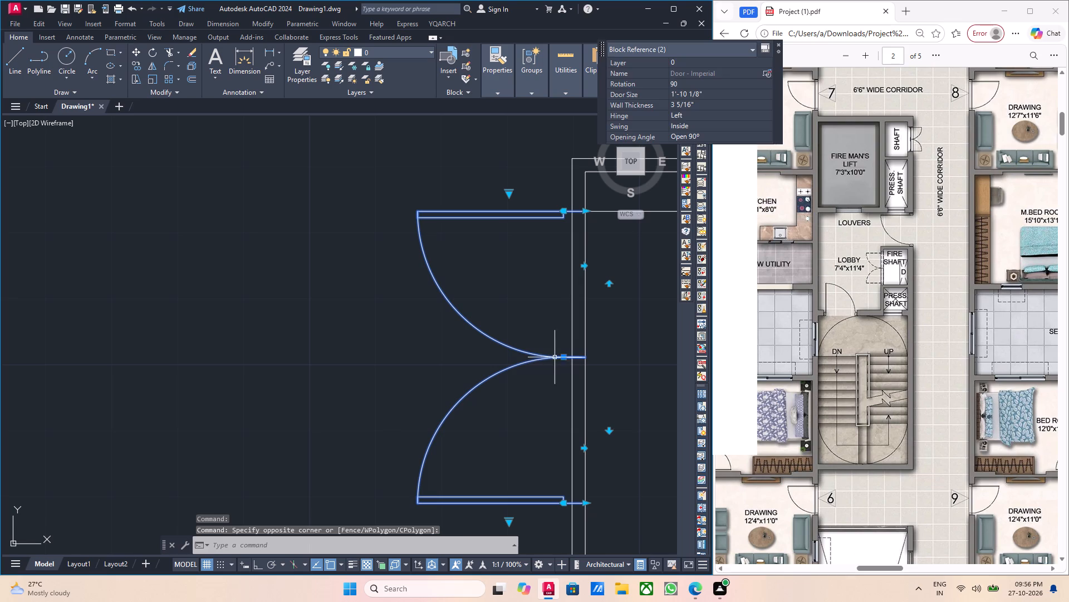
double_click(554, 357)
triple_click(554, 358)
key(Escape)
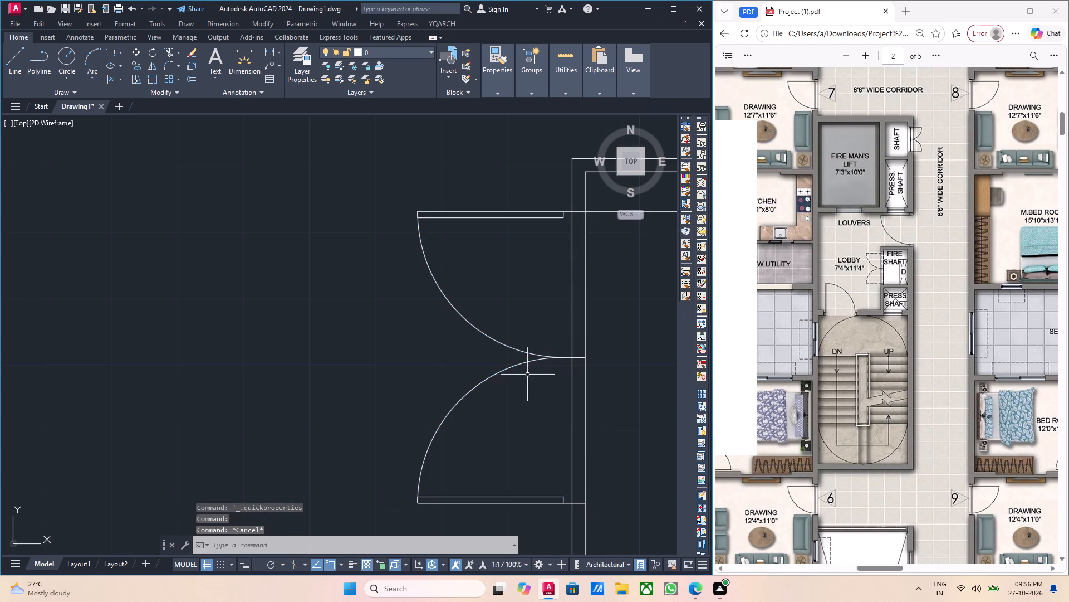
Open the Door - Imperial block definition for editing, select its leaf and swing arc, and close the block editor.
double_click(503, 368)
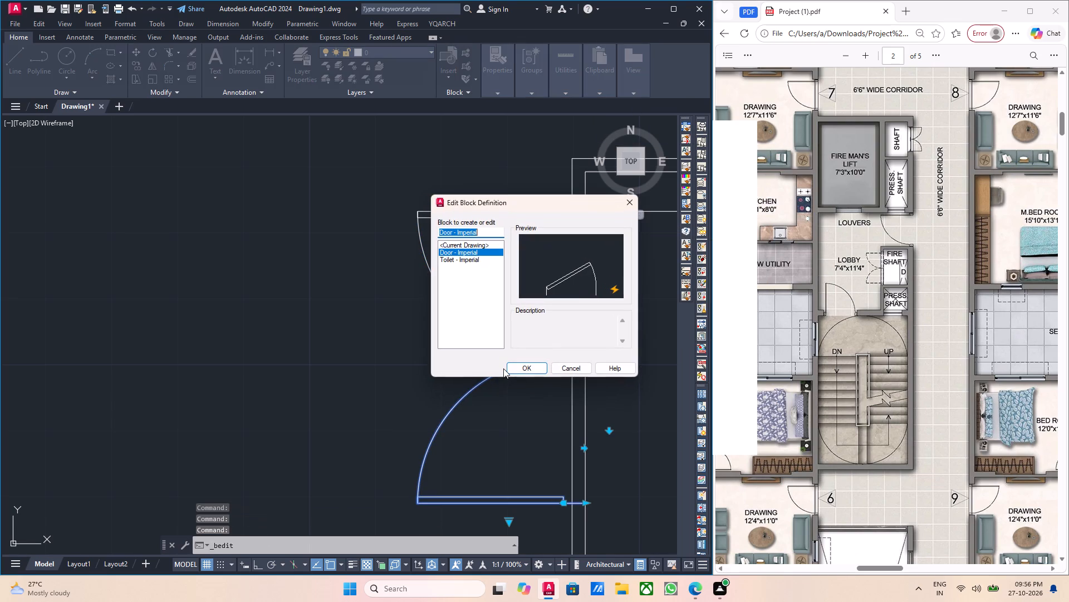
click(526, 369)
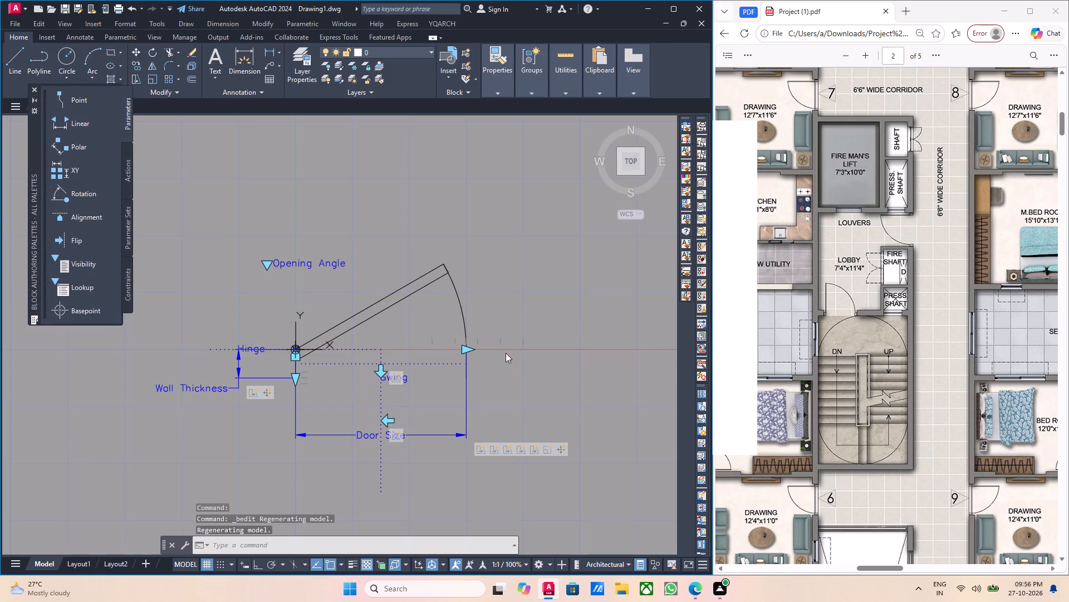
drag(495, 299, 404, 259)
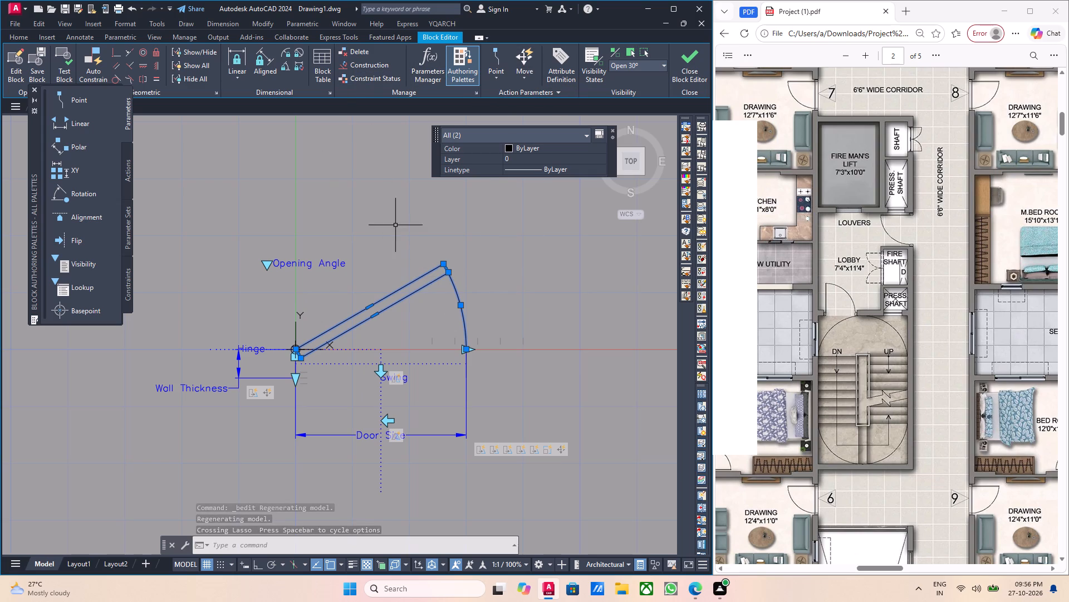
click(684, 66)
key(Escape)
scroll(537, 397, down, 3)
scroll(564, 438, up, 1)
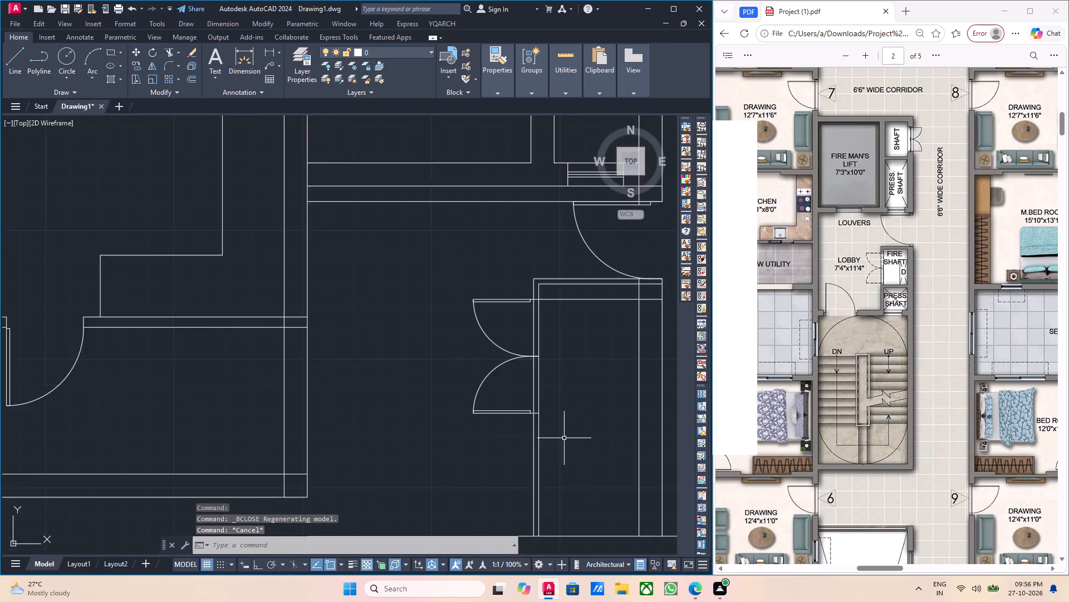
Draw a horizontal line about 3'-5" long across the fire shaft, from the double door's lower end to the opposite wall's inner line.
middle_drag(564, 436, 541, 424)
scroll(541, 424, down, 1)
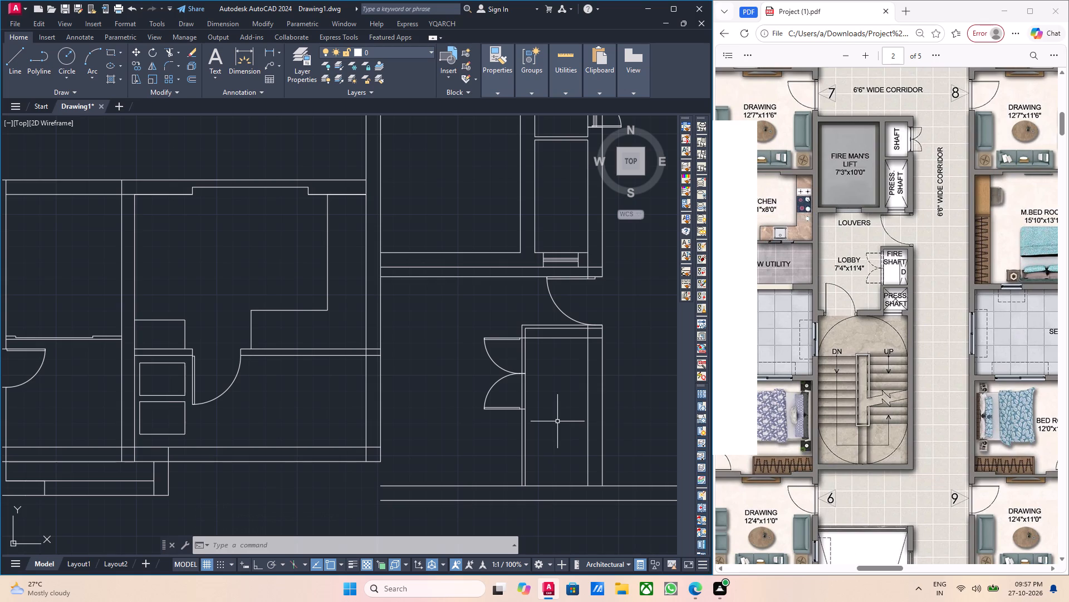
scroll(555, 436, up, 1)
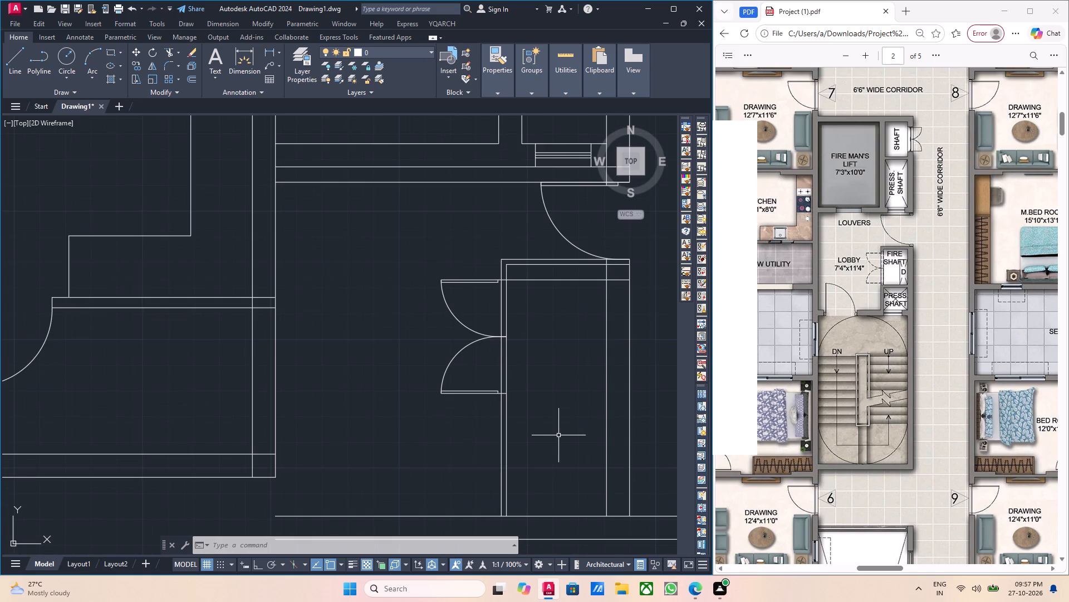
middle_drag(562, 438, 565, 445)
scroll(522, 431, up, 1)
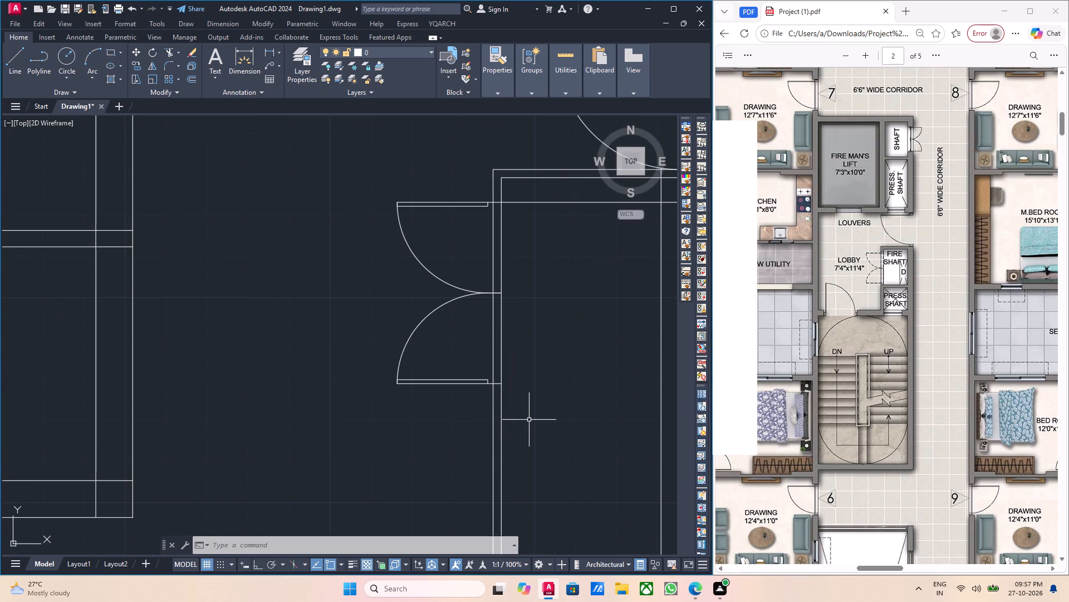
scroll(493, 372, up, 2)
scroll(526, 427, up, 1)
middle_drag(528, 427, 476, 441)
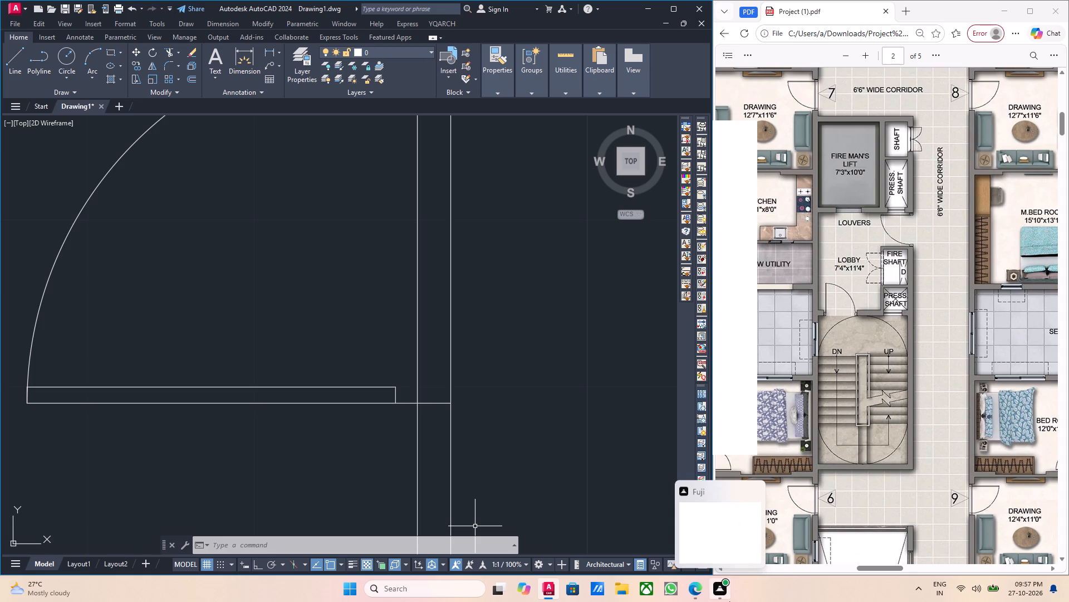
scroll(445, 421, down, 2)
middle_drag(482, 427, 381, 385)
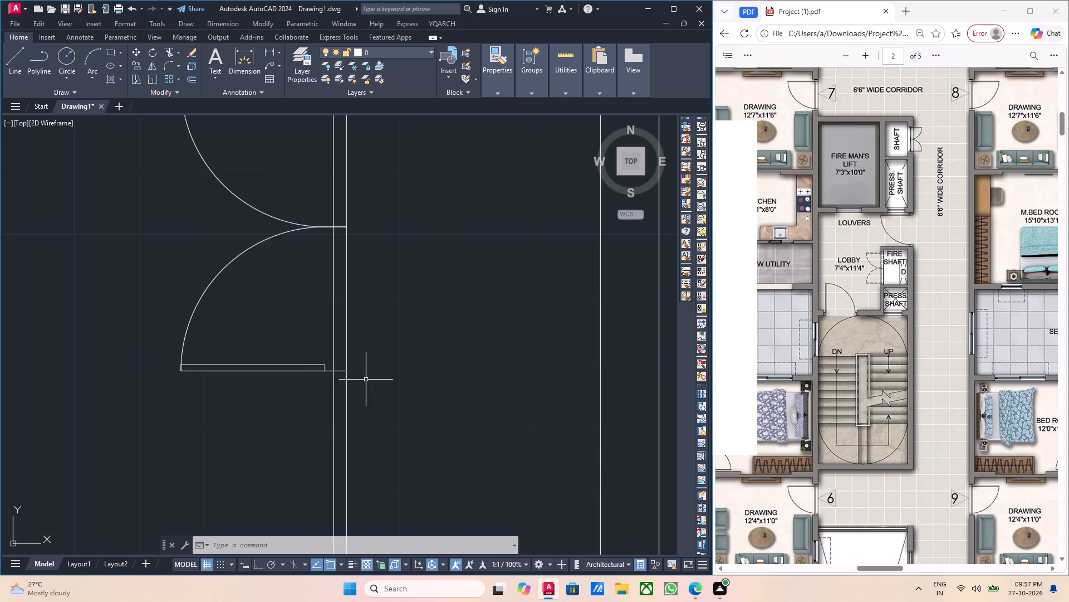
scroll(299, 386, up, 2)
middle_drag(390, 378, 351, 394)
key(l)
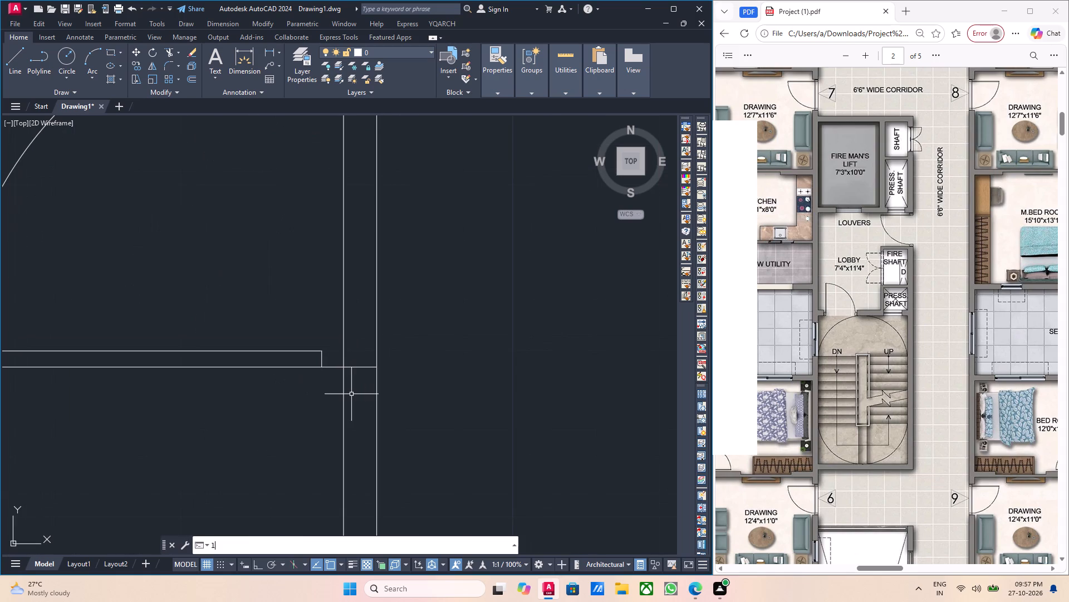
key(Return)
click(344, 368)
scroll(435, 363, down, 3)
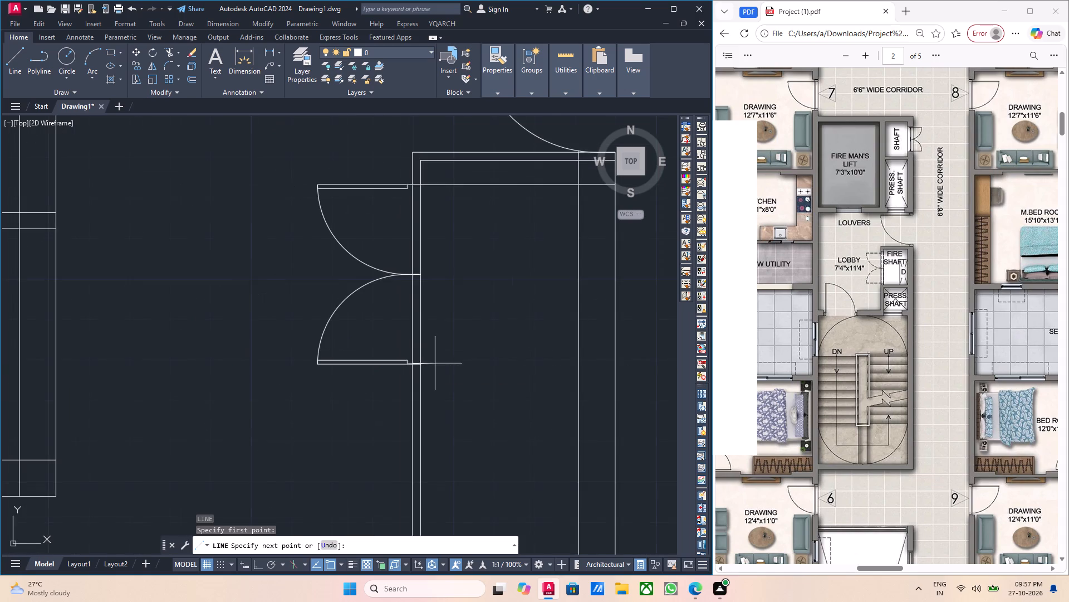
middle_drag(512, 382, 406, 379)
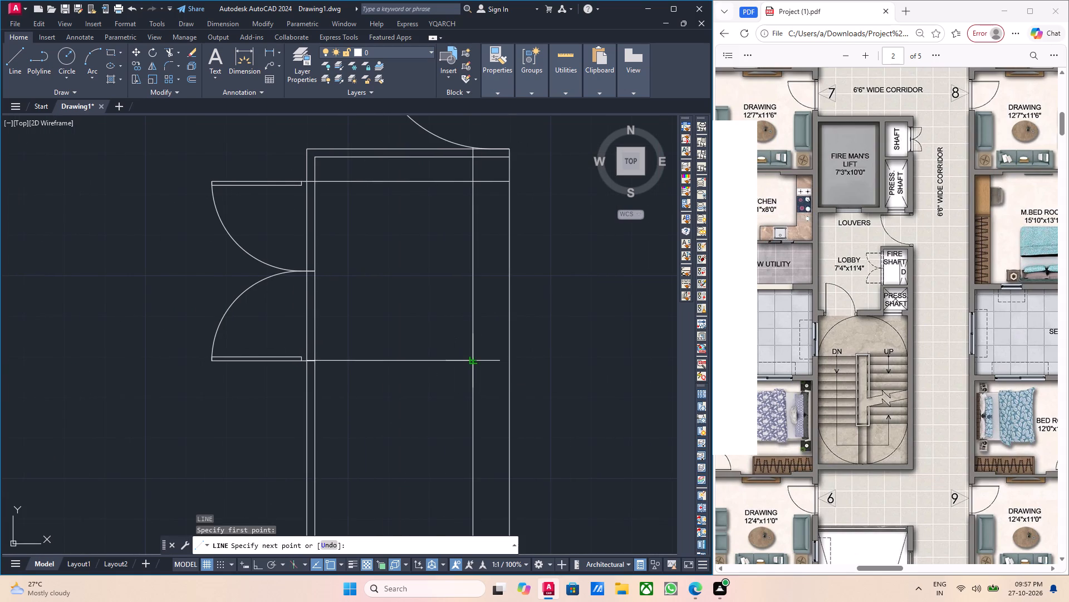
click(472, 362)
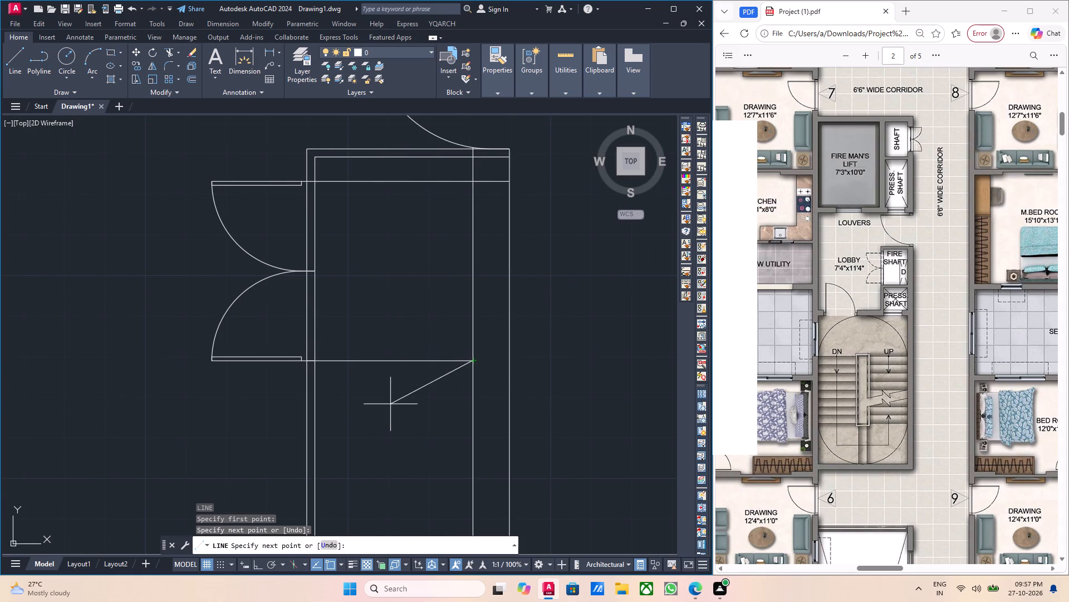
key(Escape)
key(Escape)
Offset the line level with the fire shaft door's lower end 6" downward.
scroll(376, 373, up, 3)
drag(408, 383, 398, 371)
click(356, 304)
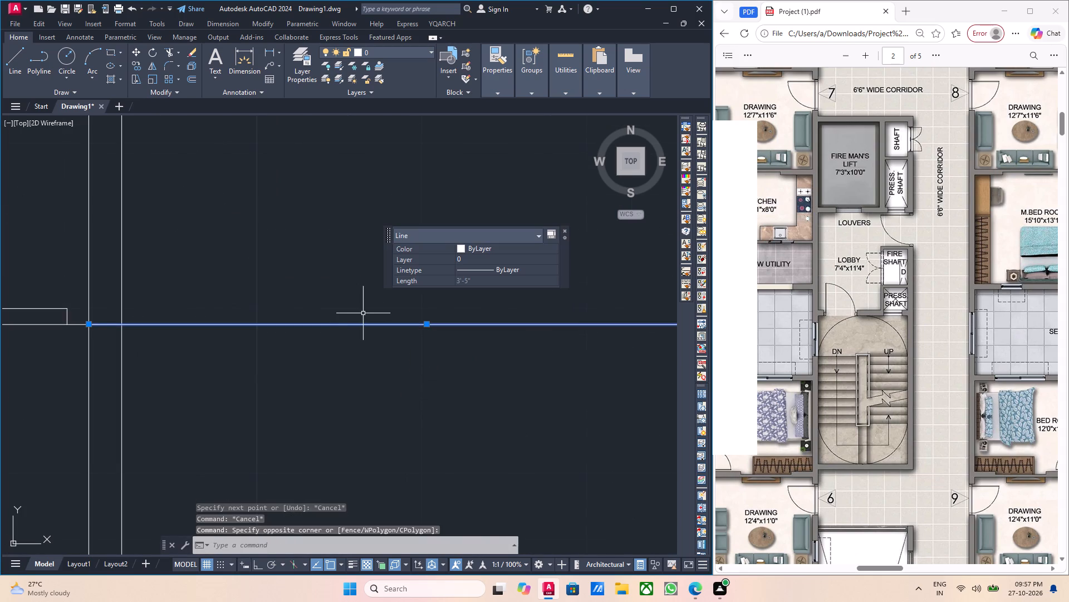
key(o)
key(Return)
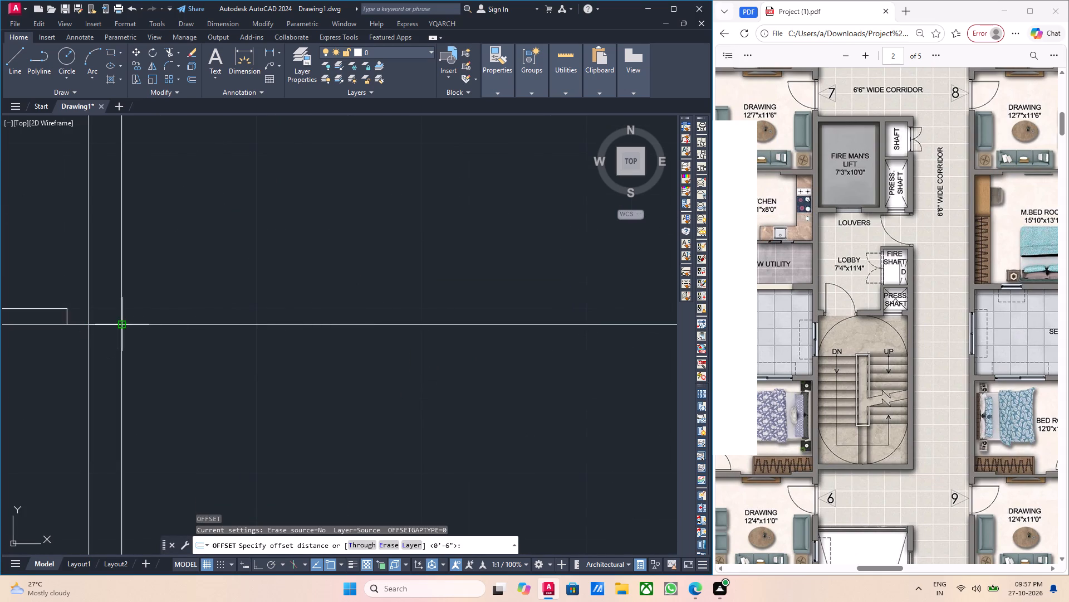
click(119, 325)
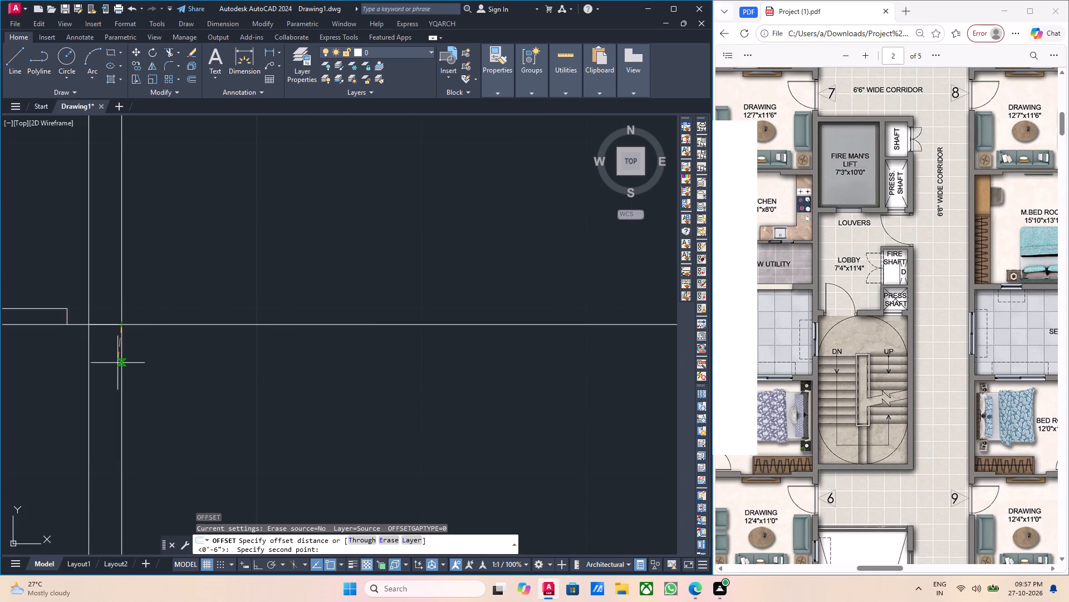
key(6)
key(Return)
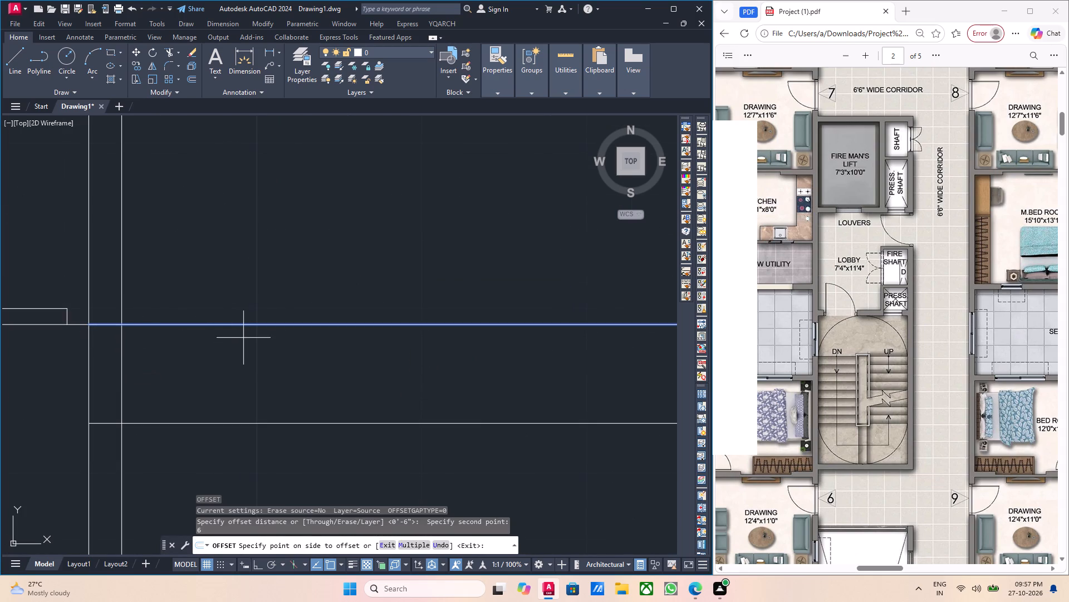
click(251, 362)
key(Escape)
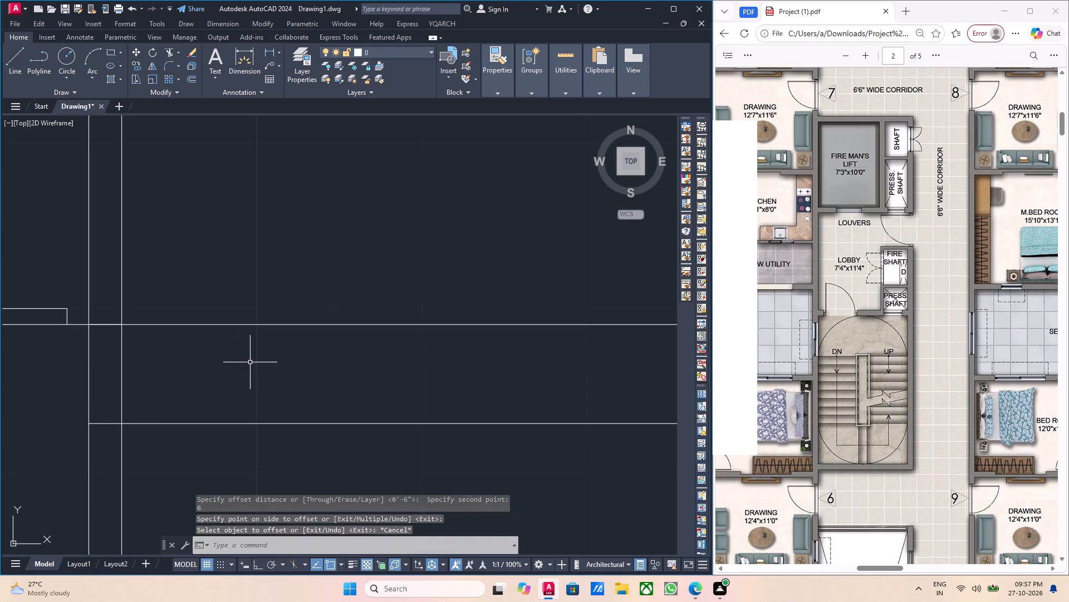
Offset the new line below the fire shaft door 2" downward to form the partition above the pressure shaft.
middle_drag(249, 360, 225, 341)
middle_drag(349, 334, 332, 341)
middle_drag(356, 367, 343, 351)
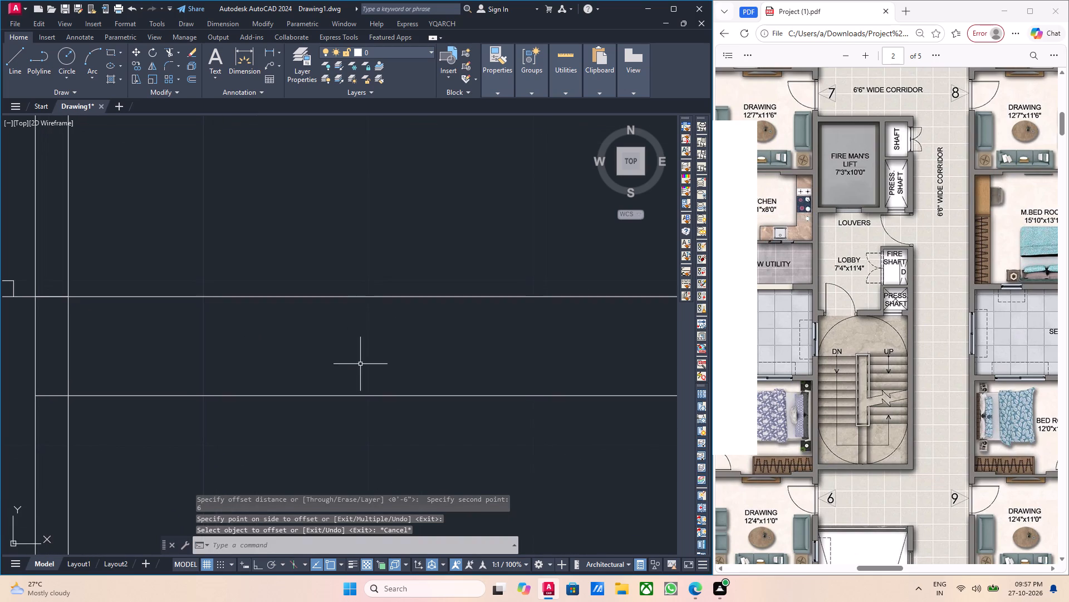
scroll(360, 365, up, 1)
scroll(360, 365, down, 5)
scroll(365, 383, up, 2)
click(350, 363)
click(318, 336)
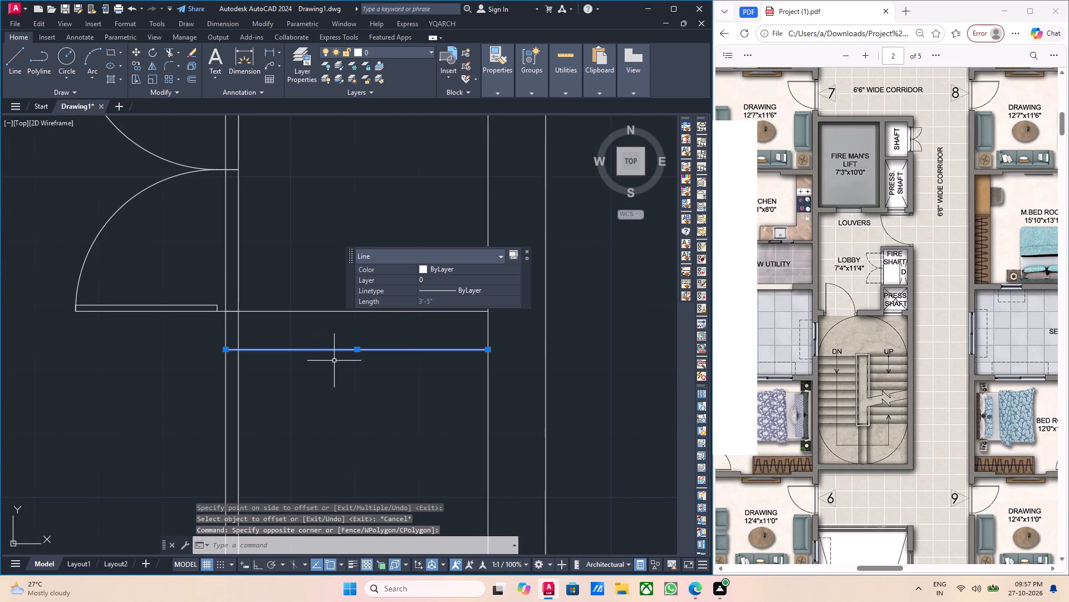
key(o)
key(Return)
click(235, 348)
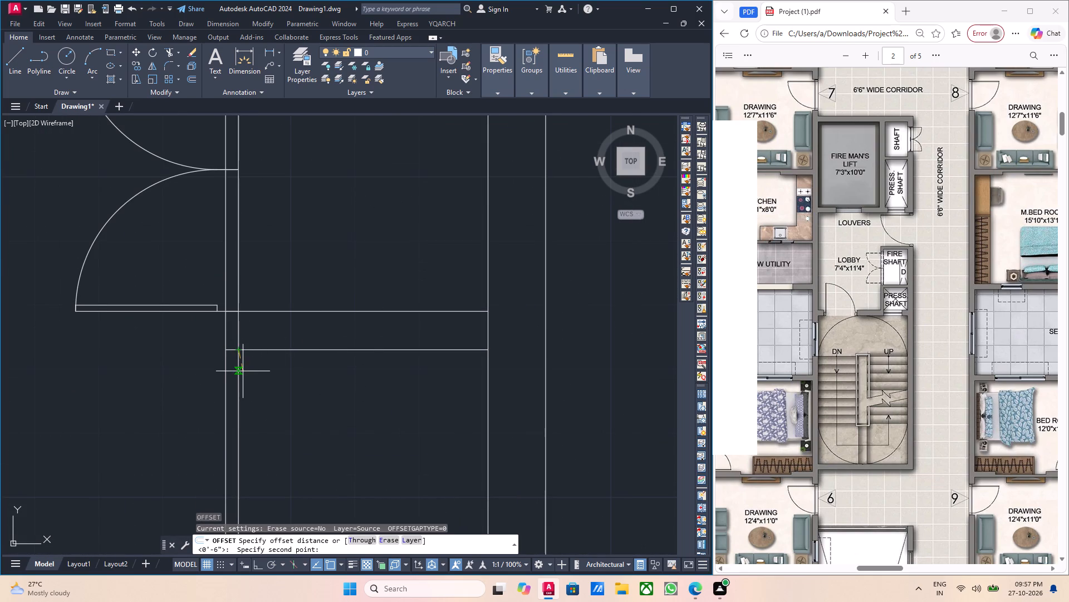
key(2)
key(Return)
click(259, 381)
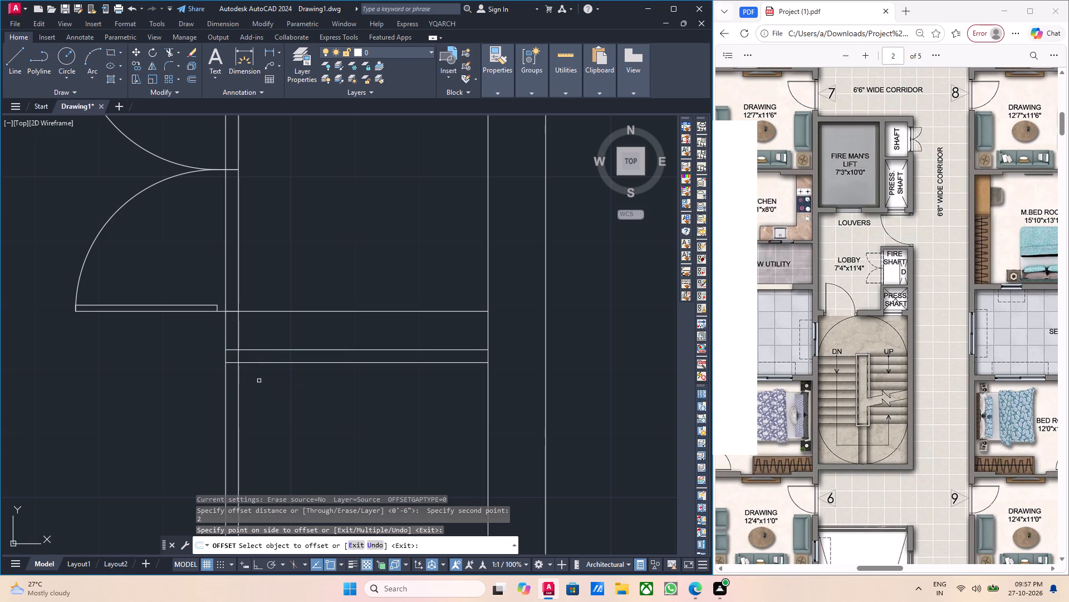
key(Escape)
Erase the two guide lines crossing the fire shaft at the double door's lower and upper ends.
click(305, 317)
click(293, 302)
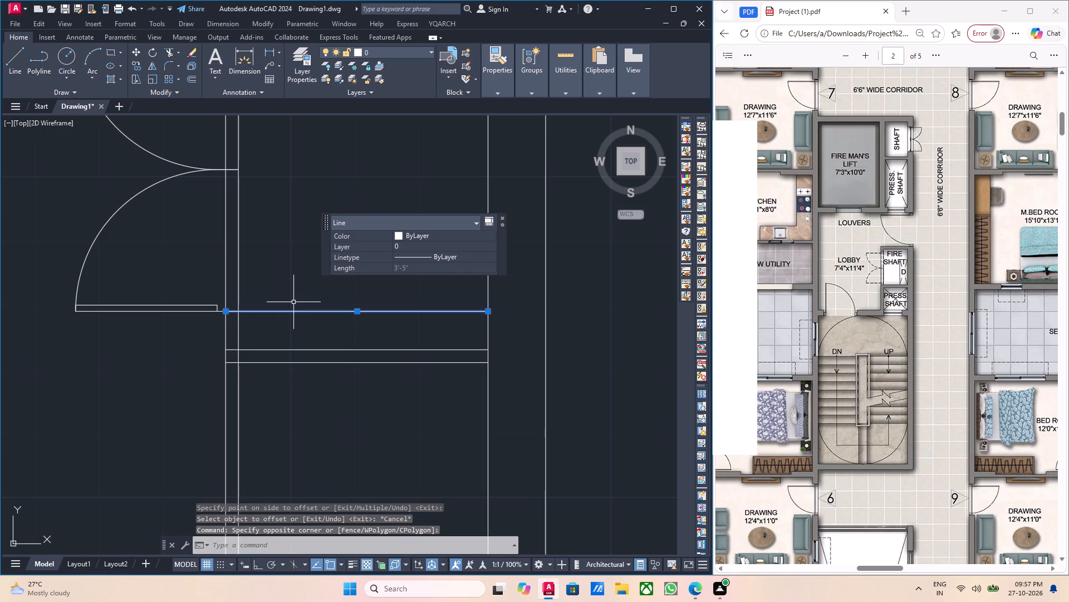
key(Delete)
scroll(293, 302, down, 3)
middle_drag(318, 350, 318, 356)
middle_drag(302, 334, 322, 349)
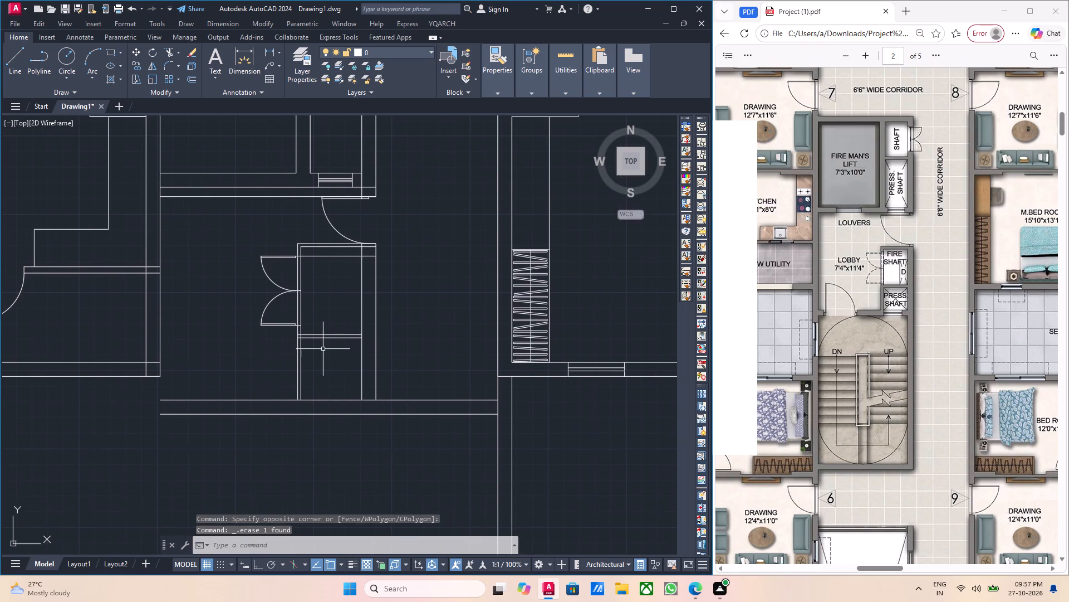
scroll(330, 213, up, 1)
scroll(345, 261, up, 2)
drag(334, 339, 318, 325)
click(296, 304)
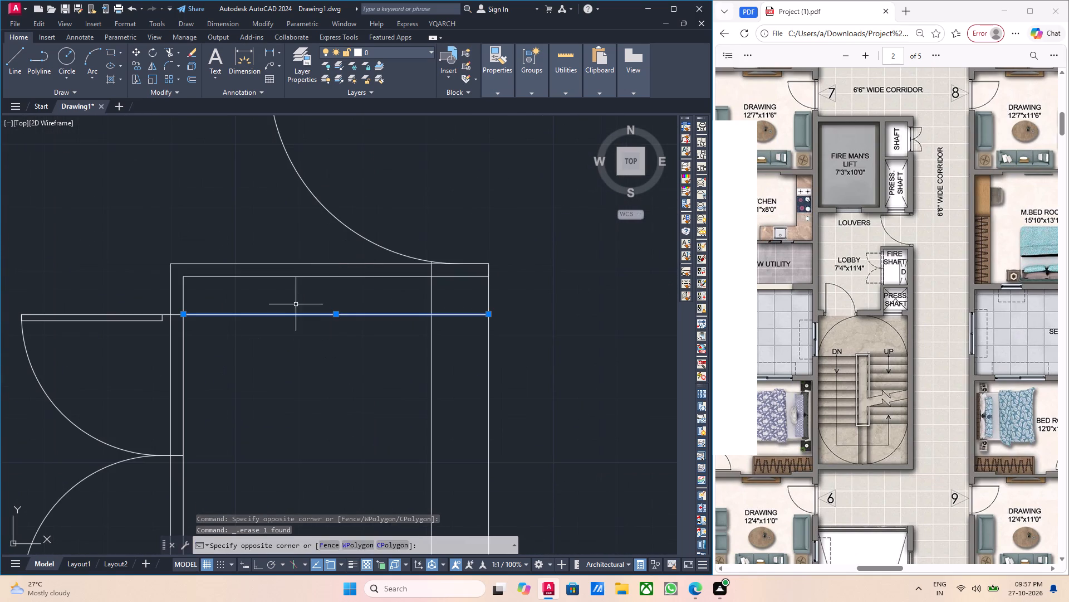
key(Delete)
scroll(299, 308, down, 2)
middle_drag(310, 327, 290, 297)
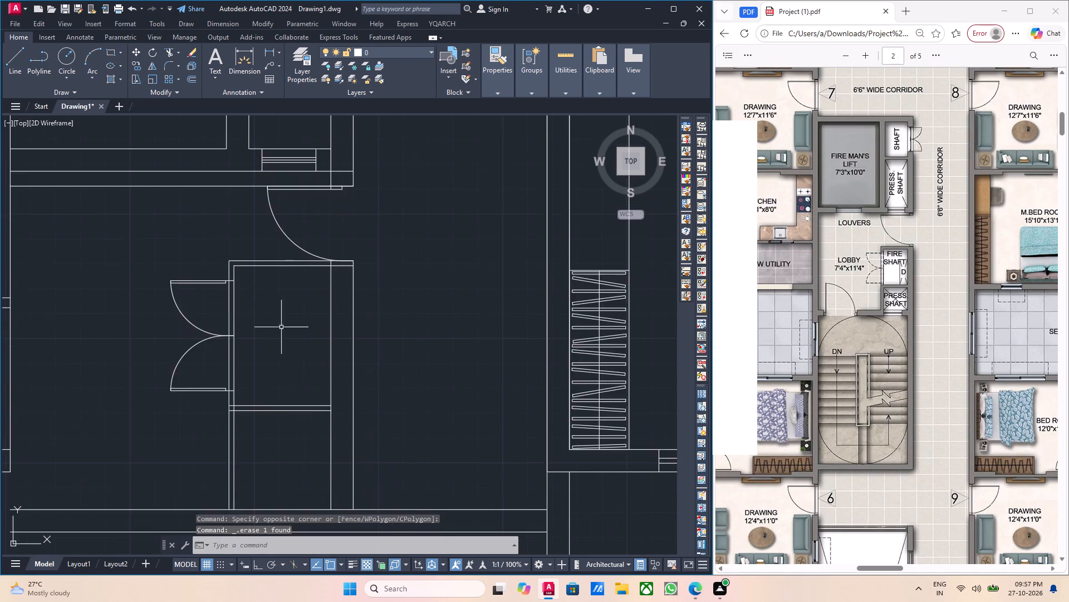
Draw a 9" vertical line across the wall below the pressure shaft, continuing the corridor-side wall's inner line.
scroll(274, 371, down, 1)
middle_click(276, 373)
scroll(305, 395, up, 1)
middle_drag(305, 397, 301, 391)
scroll(301, 382, down, 2)
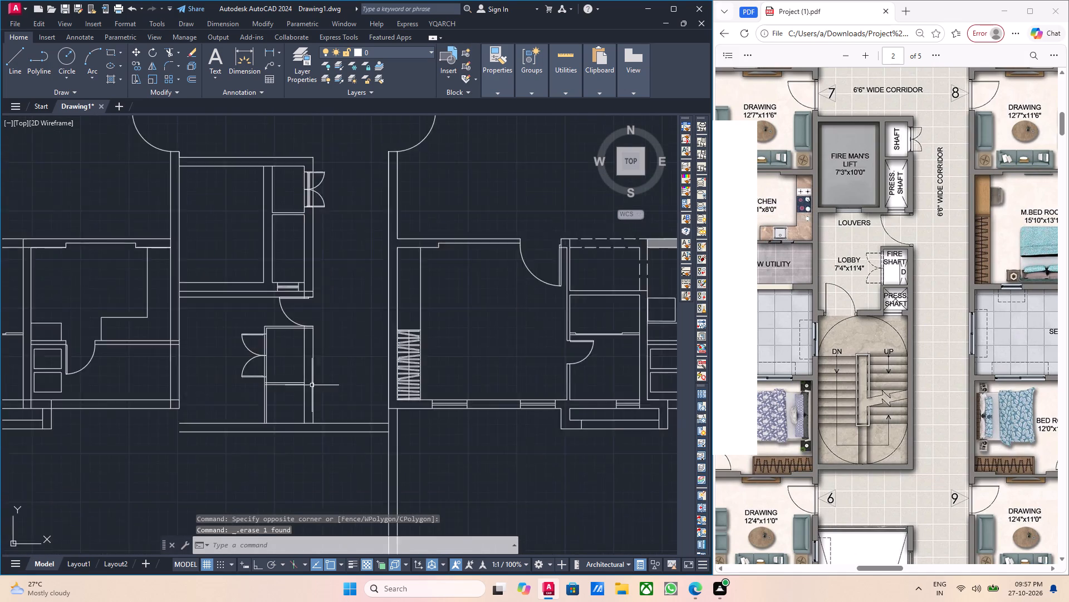
scroll(319, 394, up, 1)
middle_drag(318, 395, 295, 379)
middle_drag(230, 393, 245, 395)
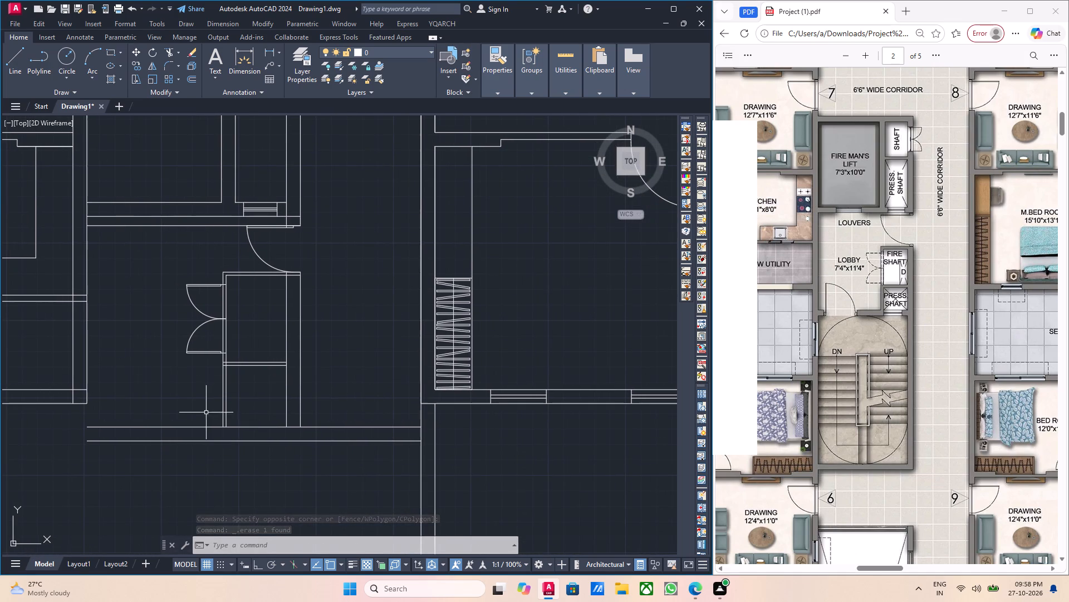
middle_drag(245, 415, 311, 401)
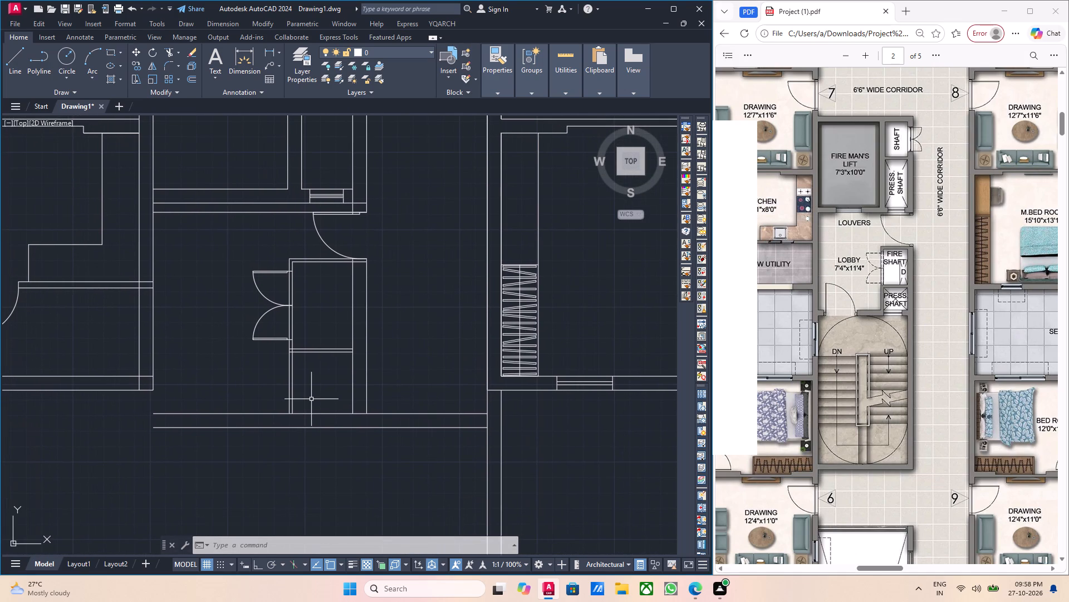
scroll(311, 420, up, 2)
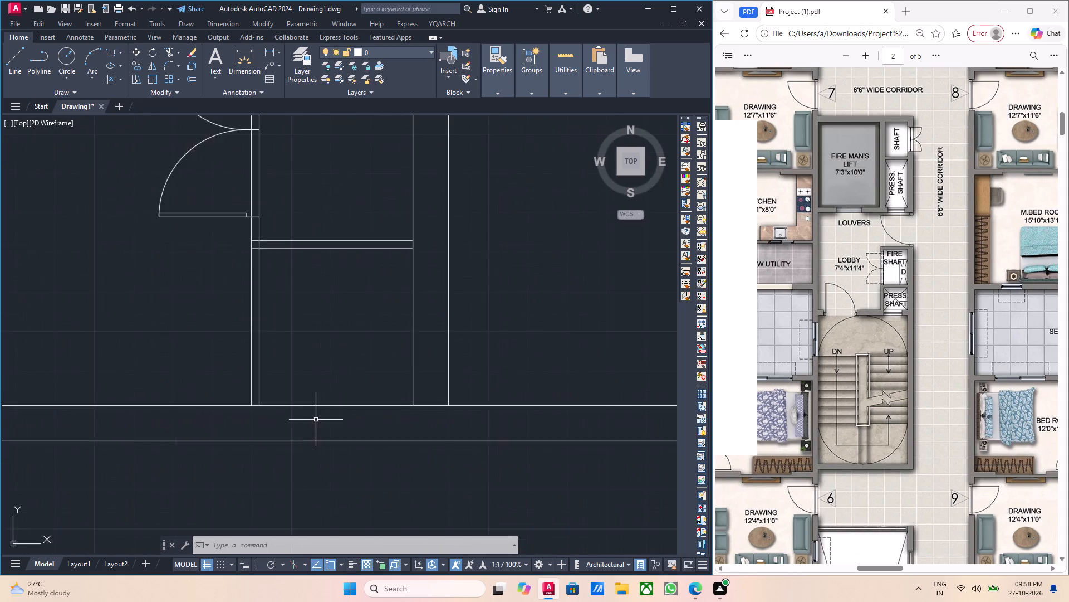
scroll(318, 419, down, 1)
middle_drag(360, 420, 334, 411)
middle_drag(340, 406, 373, 405)
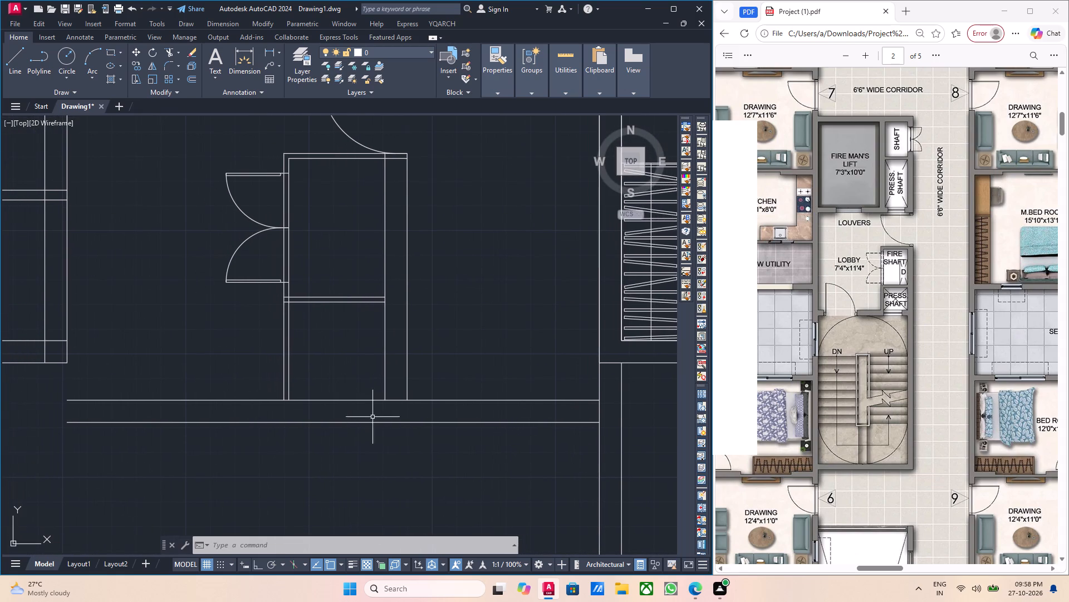
middle_drag(401, 408, 398, 401)
scroll(376, 382, up, 2)
drag(395, 382, 385, 382)
click(369, 382)
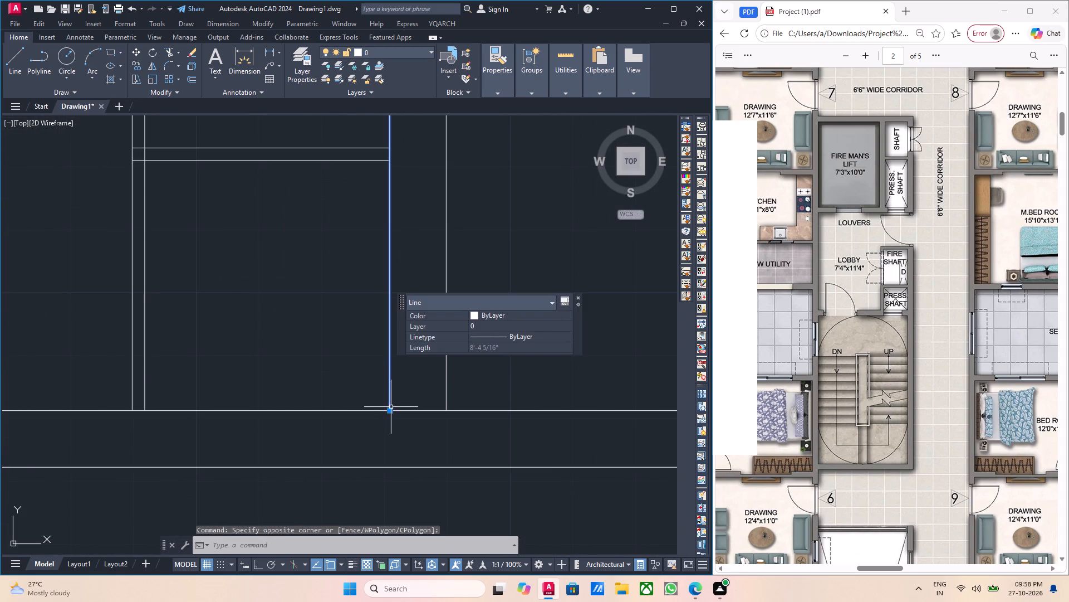
key(Escape)
key(l)
key(Return)
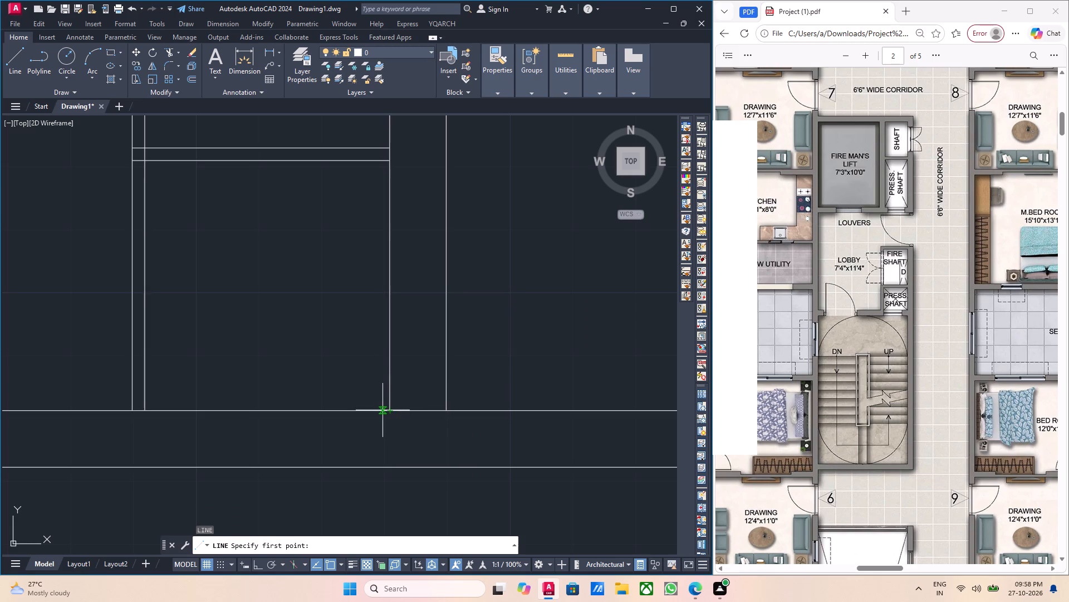
click(391, 408)
click(390, 465)
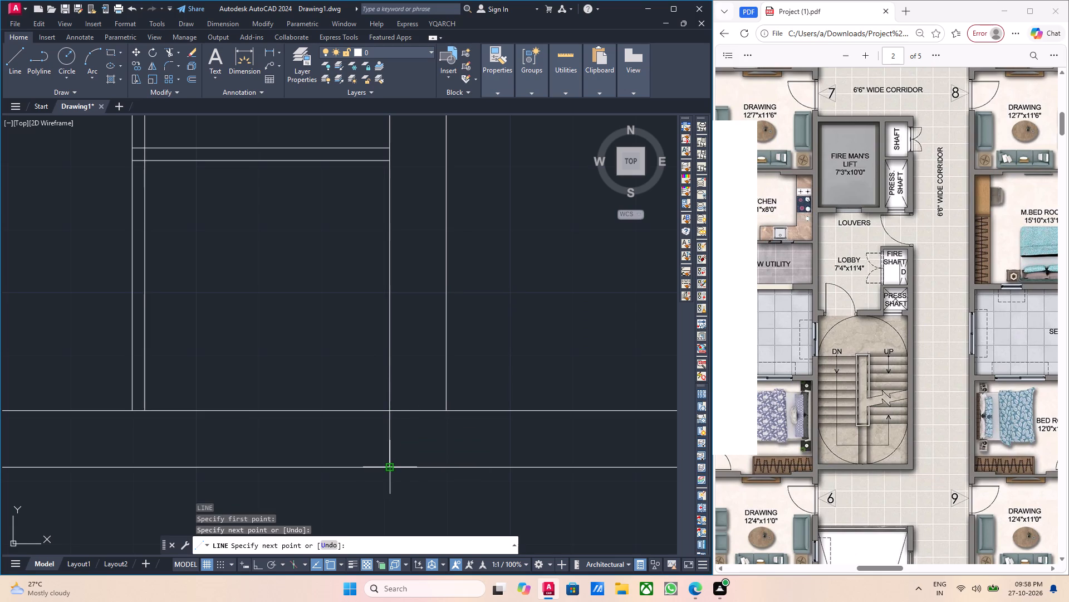
key(Escape)
Offset the 9" line crossing the wall below the pressure shaft by 6" toward the lobby side.
scroll(389, 466, up, 1)
middle_drag(391, 467, 401, 467)
drag(411, 436, 404, 434)
click(386, 429)
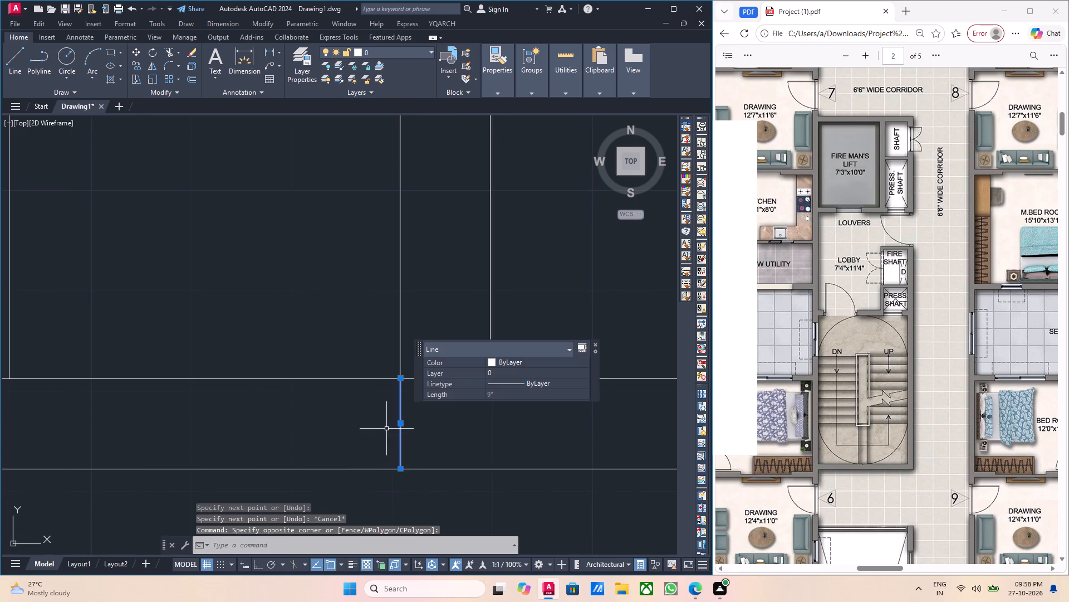
key(o)
key(Return)
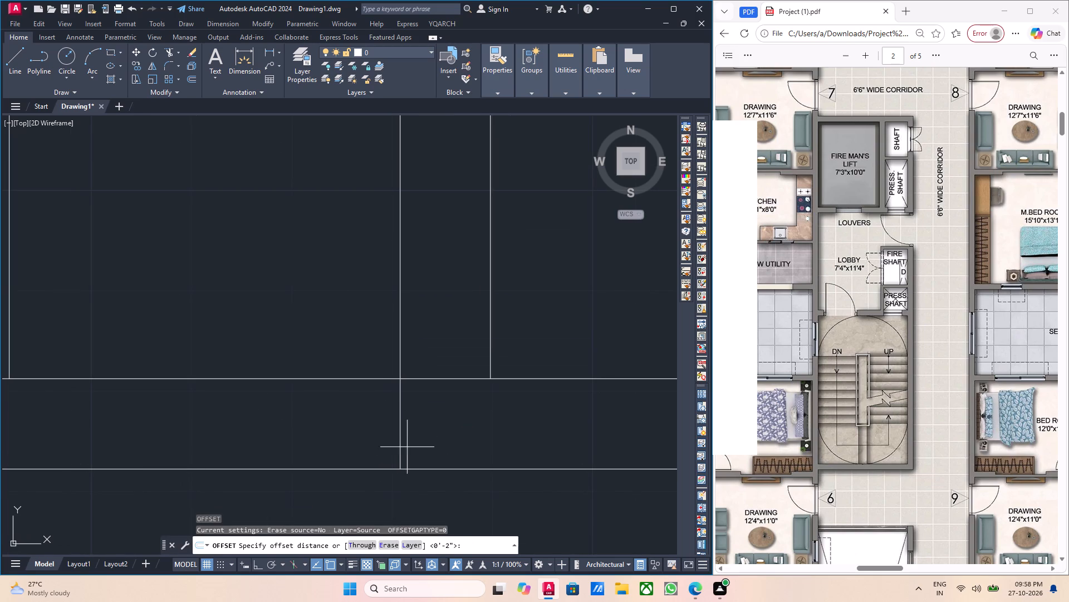
click(401, 464)
key(6)
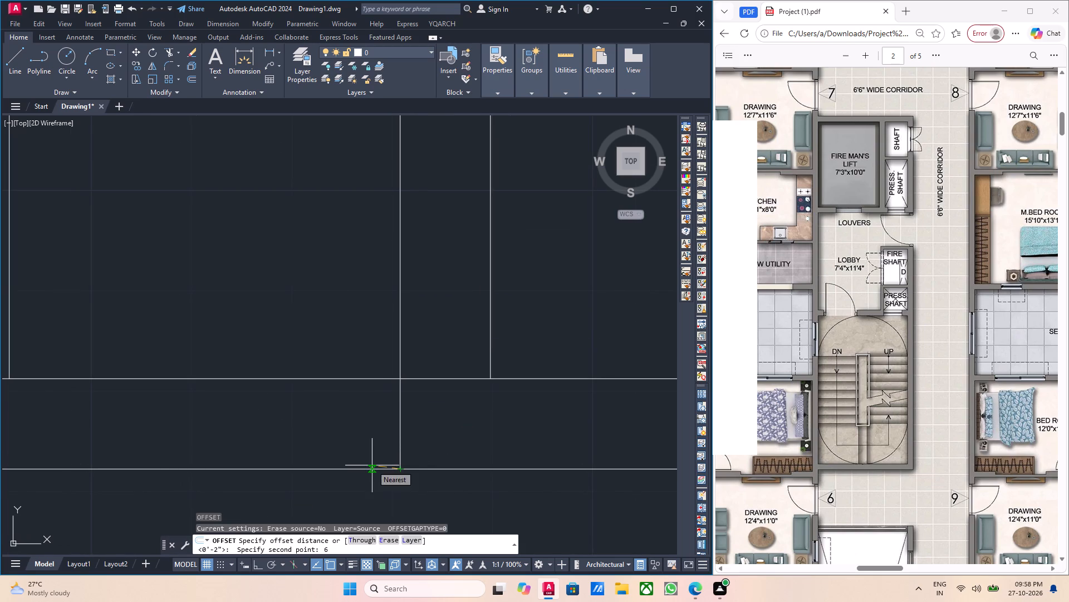
key(Return)
click(341, 436)
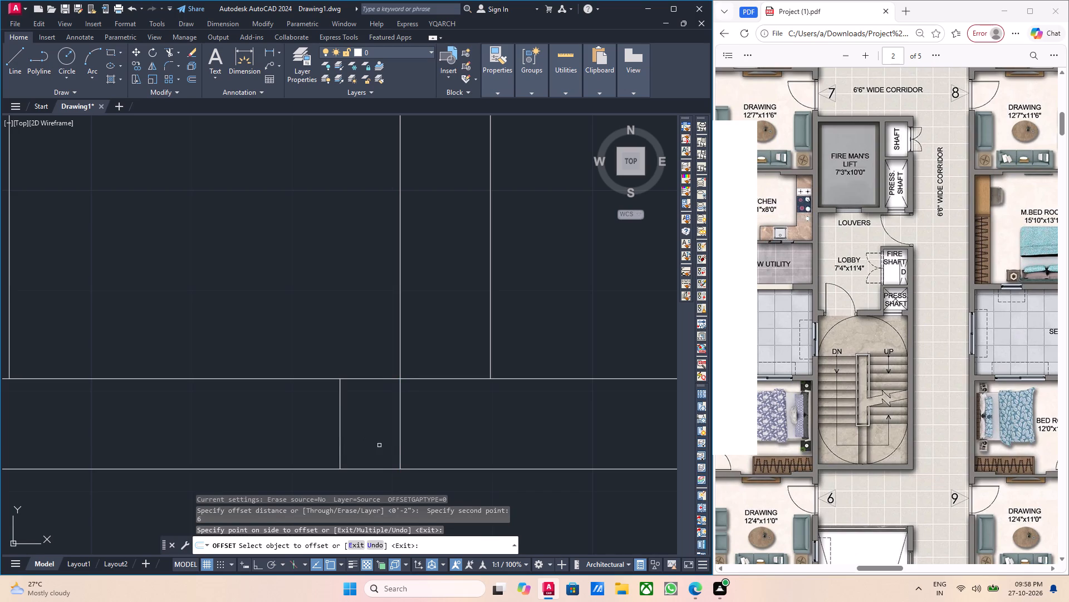
key(Escape)
Trim away the original 9" line crossing the wall below the pressure shaft, keeping the one offset 6" toward the lobby.
key(t)
key(r)
key(Return)
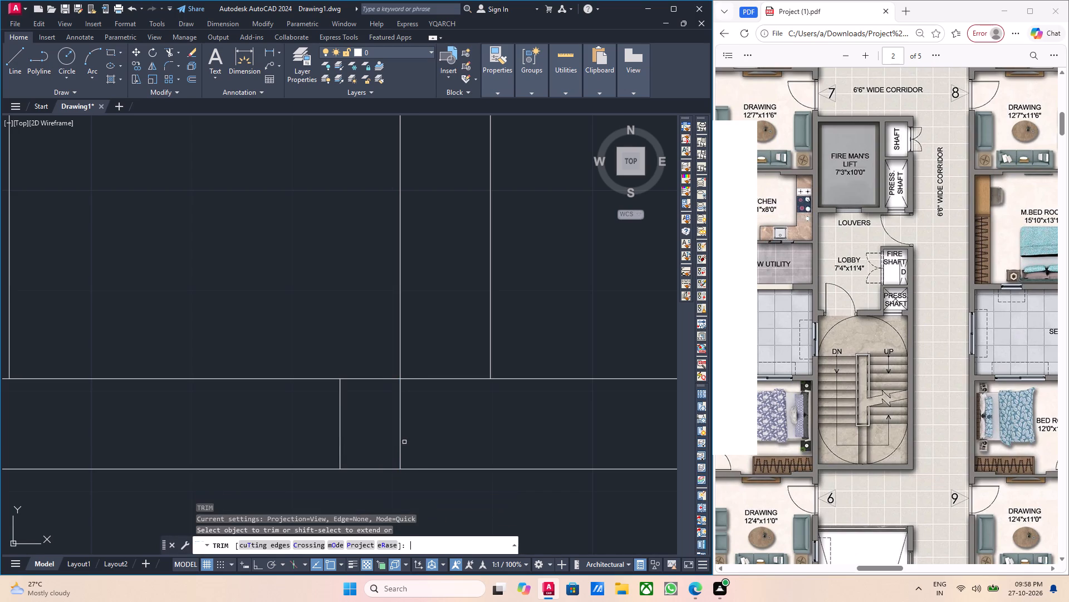
scroll(404, 441, up, 2)
click(407, 444)
click(356, 434)
scroll(358, 434, down, 3)
middle_drag(386, 430, 430, 433)
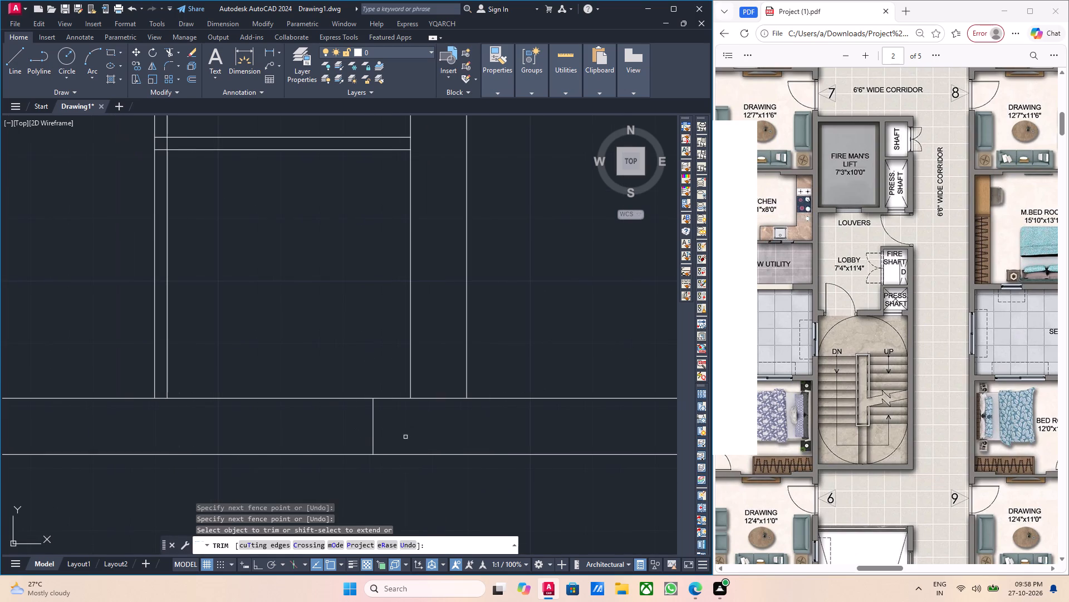
key(Escape)
Offset the remaining 9" line 2'-9" toward the lobby, in line with the pressure shaft's inner lobby-side face.
drag(389, 434, 374, 435)
click(358, 434)
key(o)
key(Return)
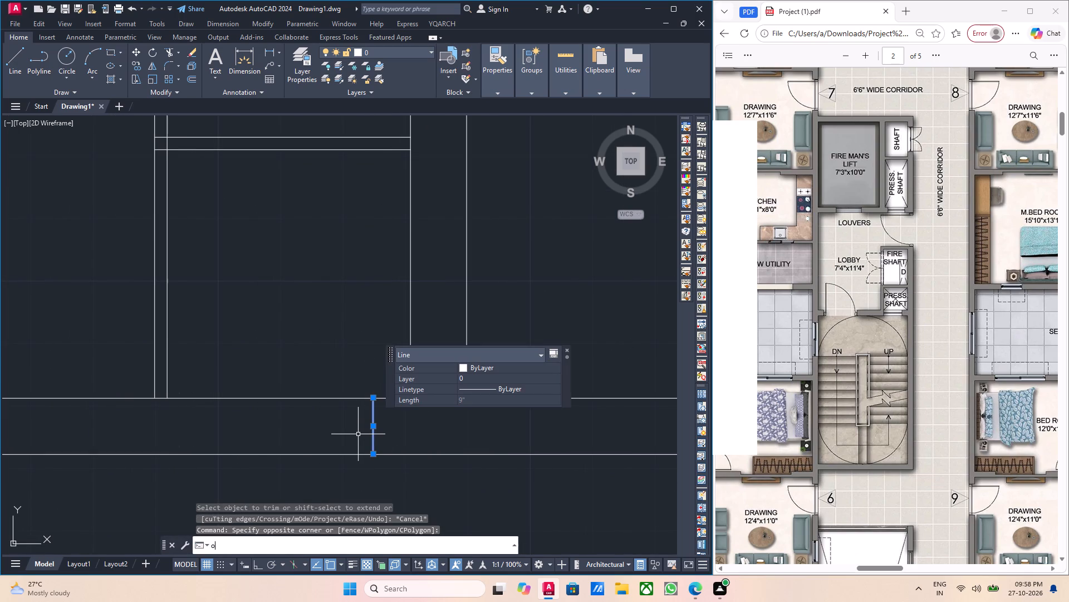
click(370, 399)
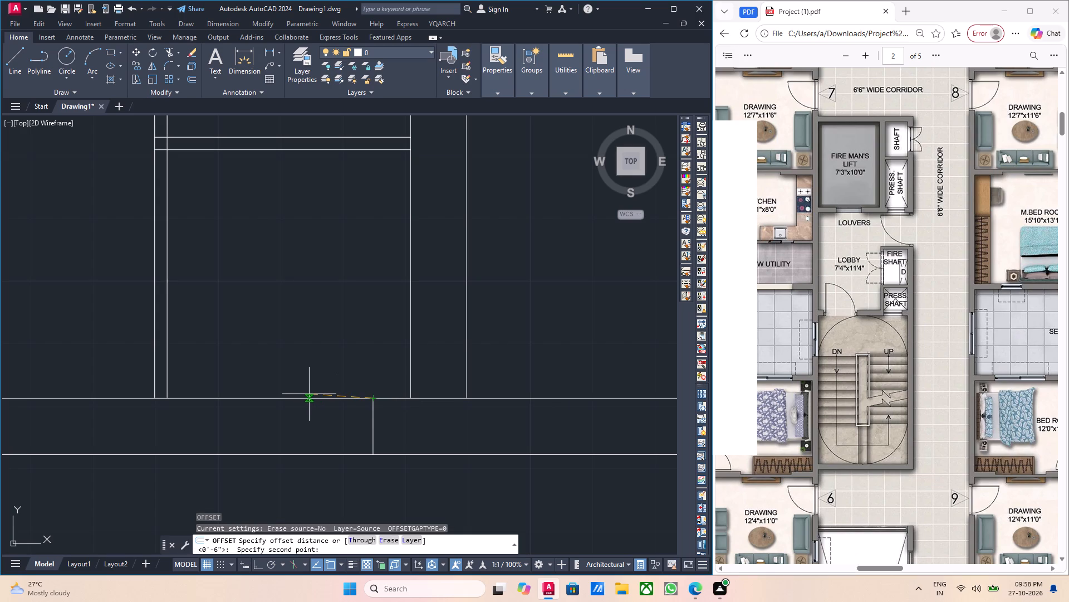
click(166, 396)
click(272, 418)
key(Escape)
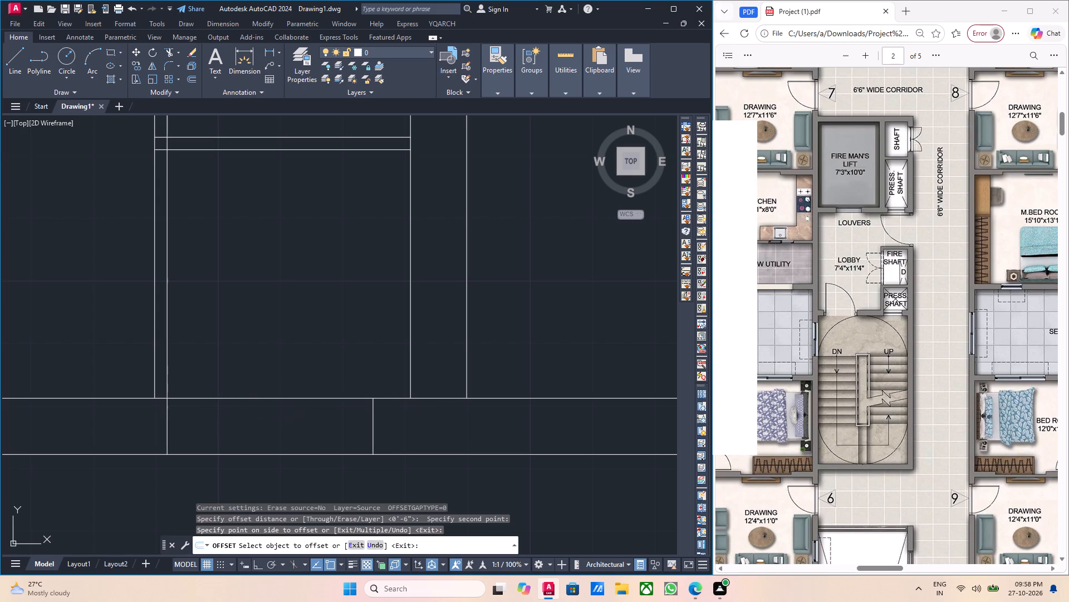
Draw a 2'-9" horizontal line joining the midpoints of the two 9" lines in the wall below the pressure shaft.
middle_drag(301, 426, 338, 456)
middle_drag(305, 446, 367, 454)
scroll(312, 468, up, 2)
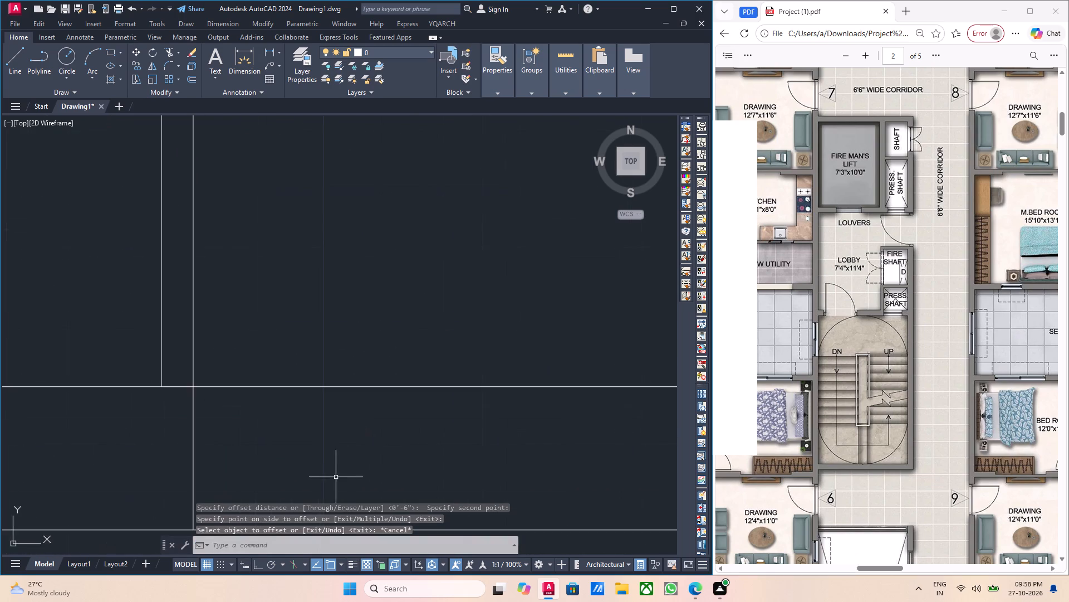
middle_drag(337, 477, 290, 448)
key(l)
key(Return)
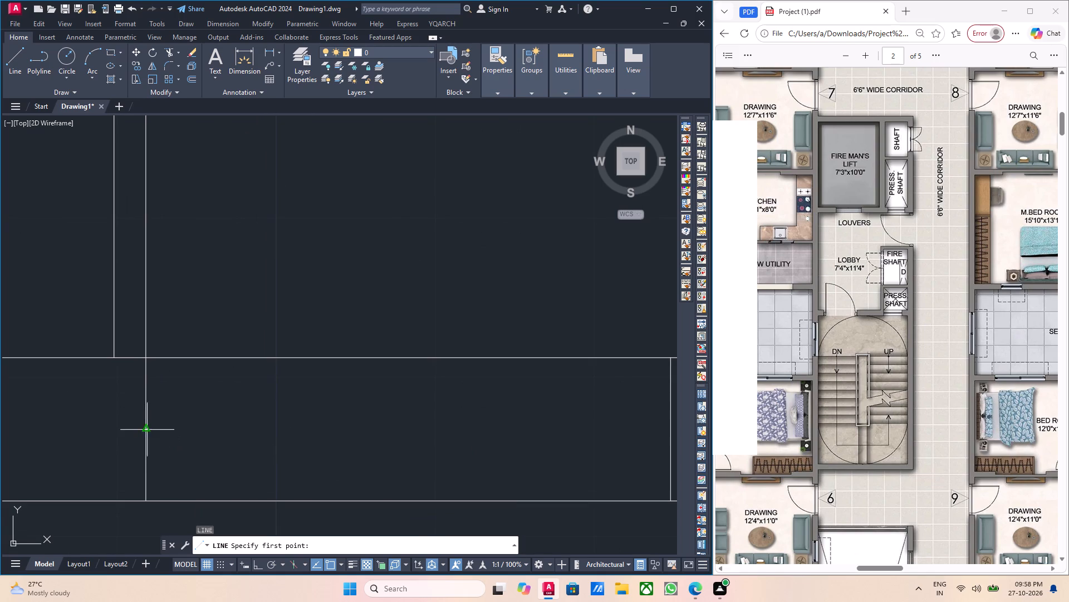
click(147, 430)
middle_drag(312, 448, 135, 441)
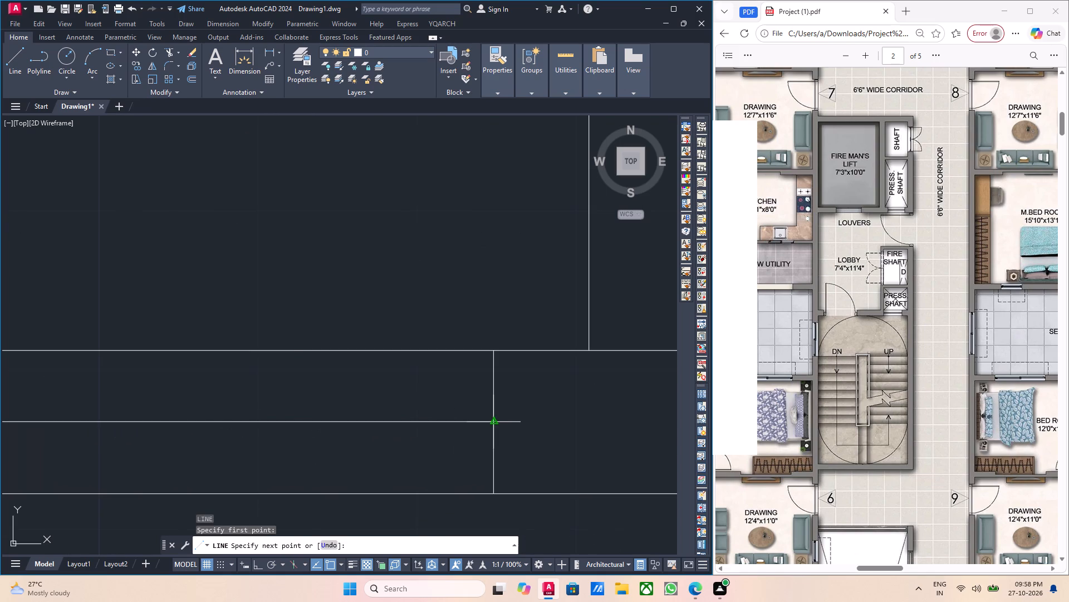
click(495, 421)
key(Escape)
Offset the 2'-9" centre line of the wall opening by 1" both upward and downward.
drag(389, 440, 380, 425)
click(365, 411)
key(o)
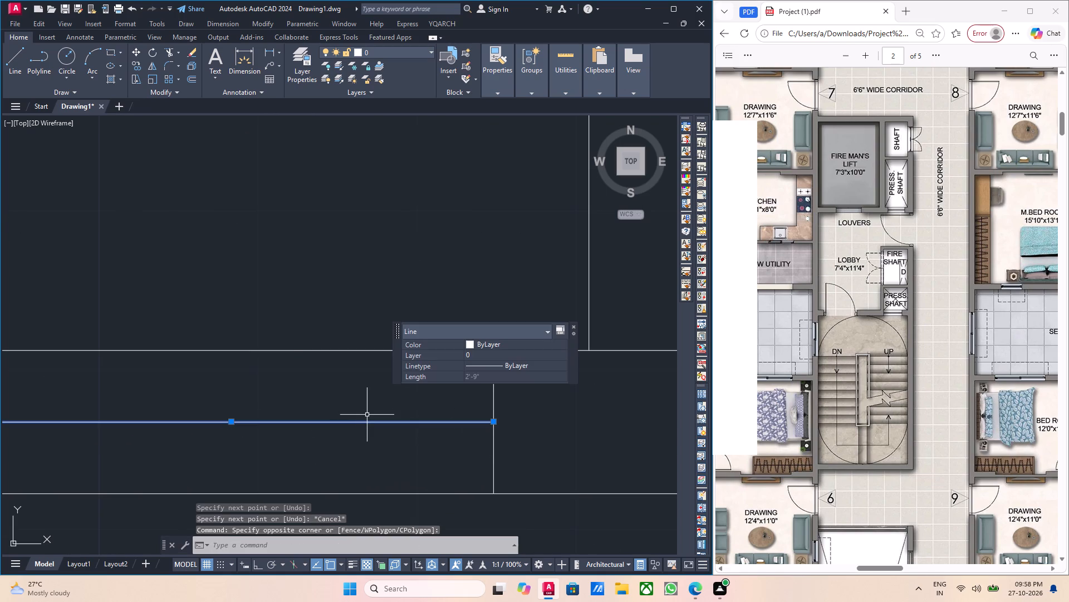
key(Return)
click(493, 421)
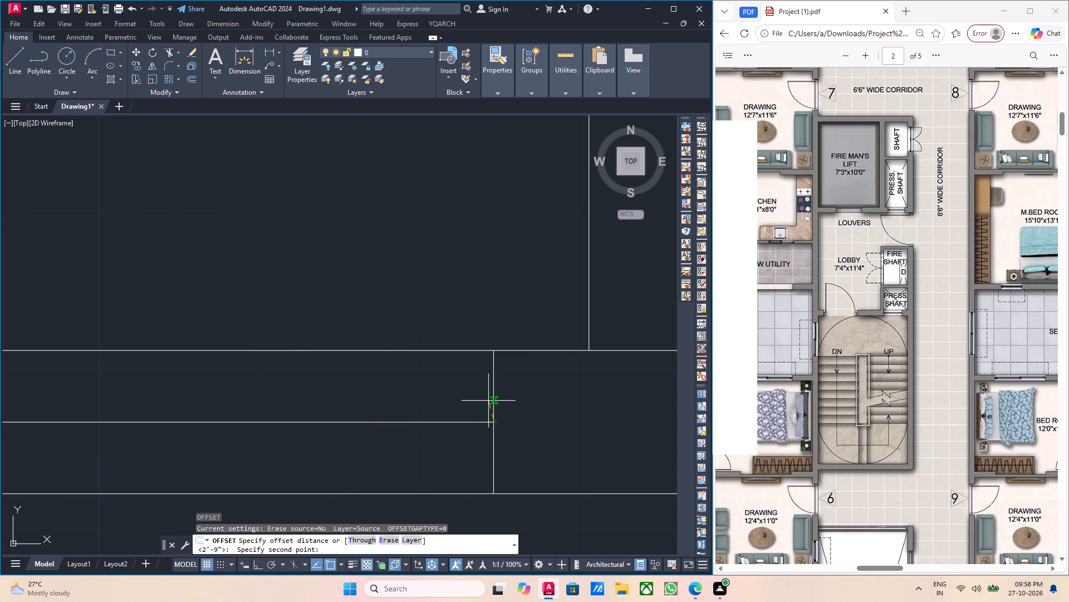
key(1)
key(Return)
click(488, 400)
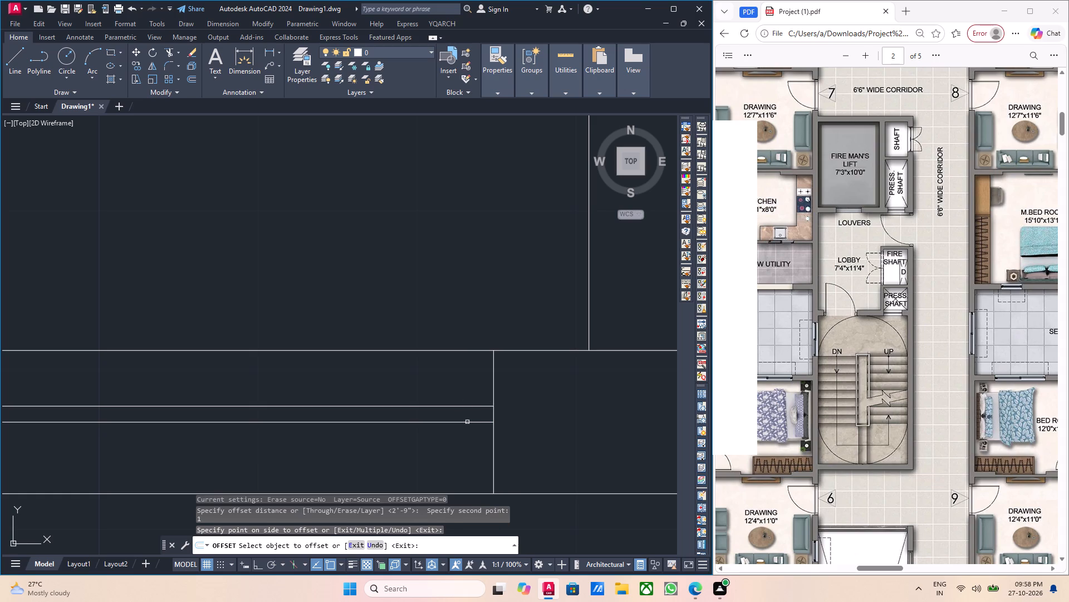
click(467, 422)
click(458, 445)
scroll(458, 445, down, 3)
key(Escape)
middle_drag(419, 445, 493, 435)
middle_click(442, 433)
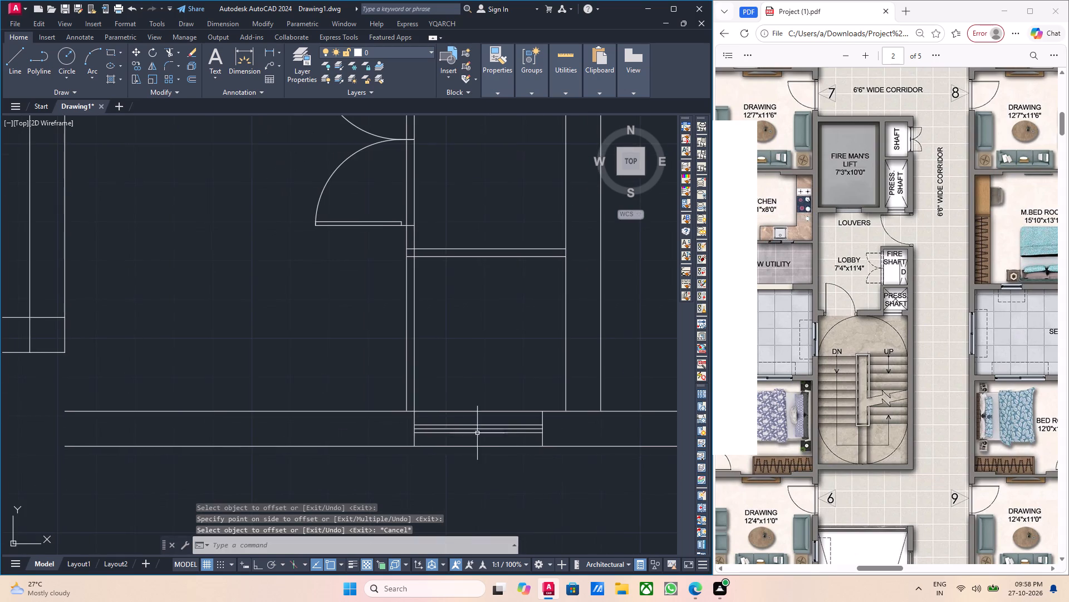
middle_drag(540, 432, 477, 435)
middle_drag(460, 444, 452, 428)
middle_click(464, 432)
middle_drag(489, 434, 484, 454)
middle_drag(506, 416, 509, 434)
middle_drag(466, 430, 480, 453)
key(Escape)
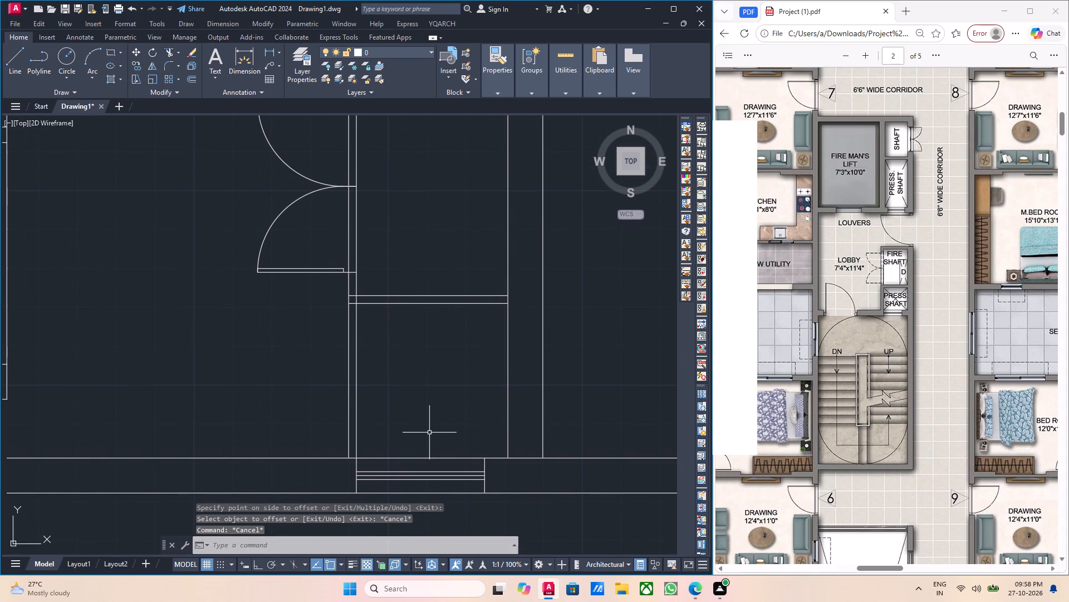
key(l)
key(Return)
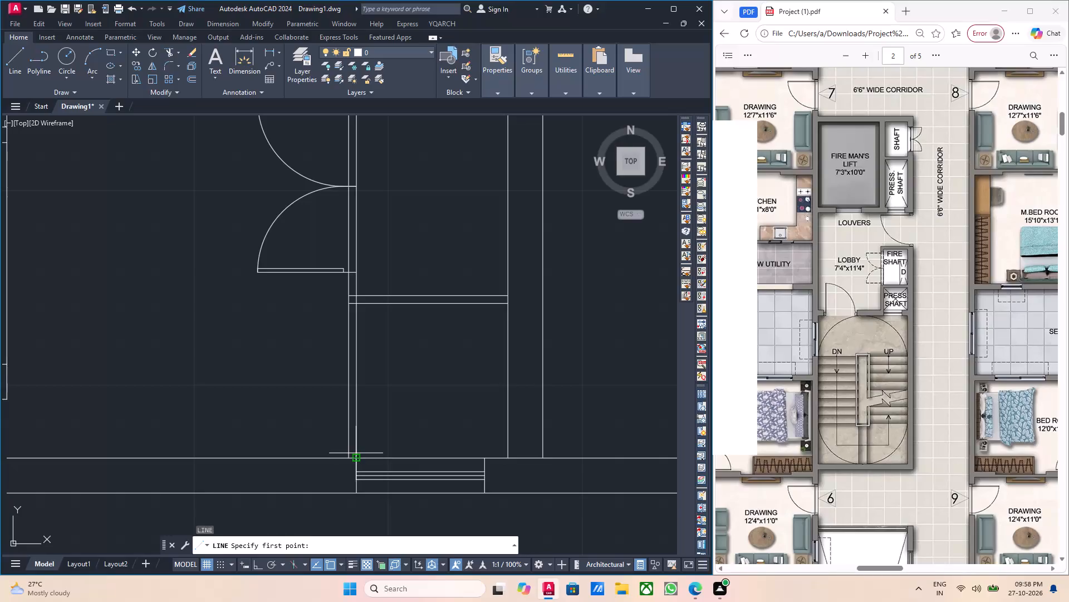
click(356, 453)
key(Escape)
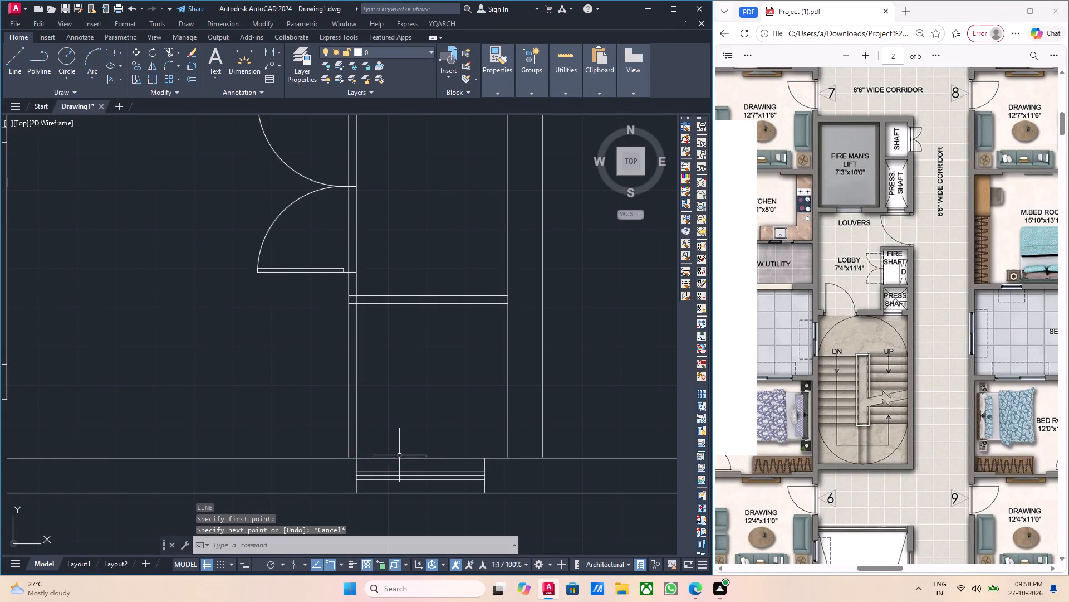
Draw two crossing diagonal lines from corner to corner of the pressure shaft.
key(Return)
drag(357, 457, 370, 444)
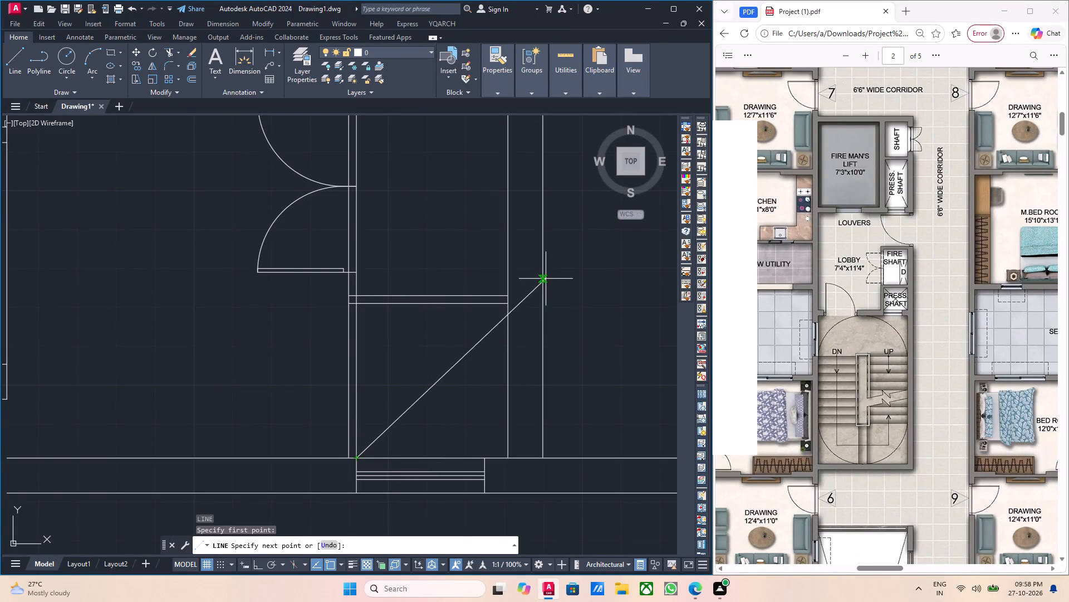
click(507, 305)
key(Escape)
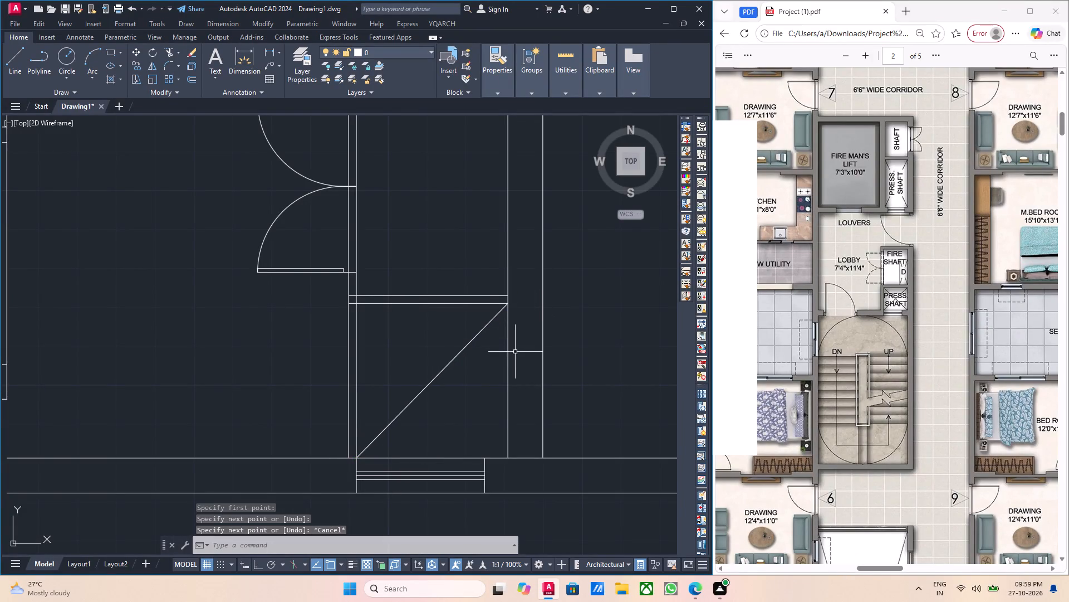
key(space)
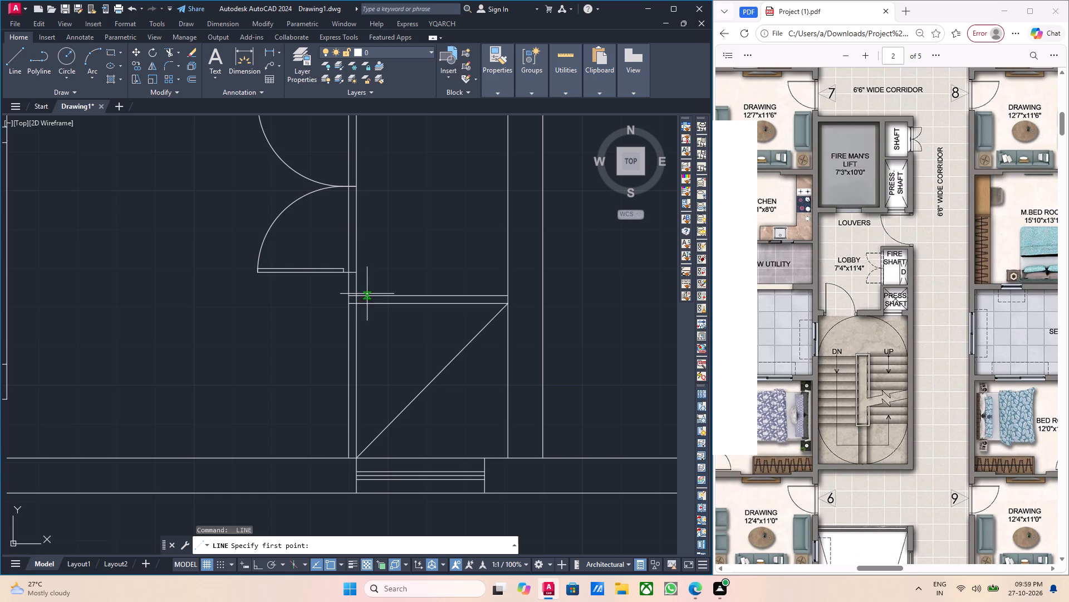
drag(356, 302, 363, 308)
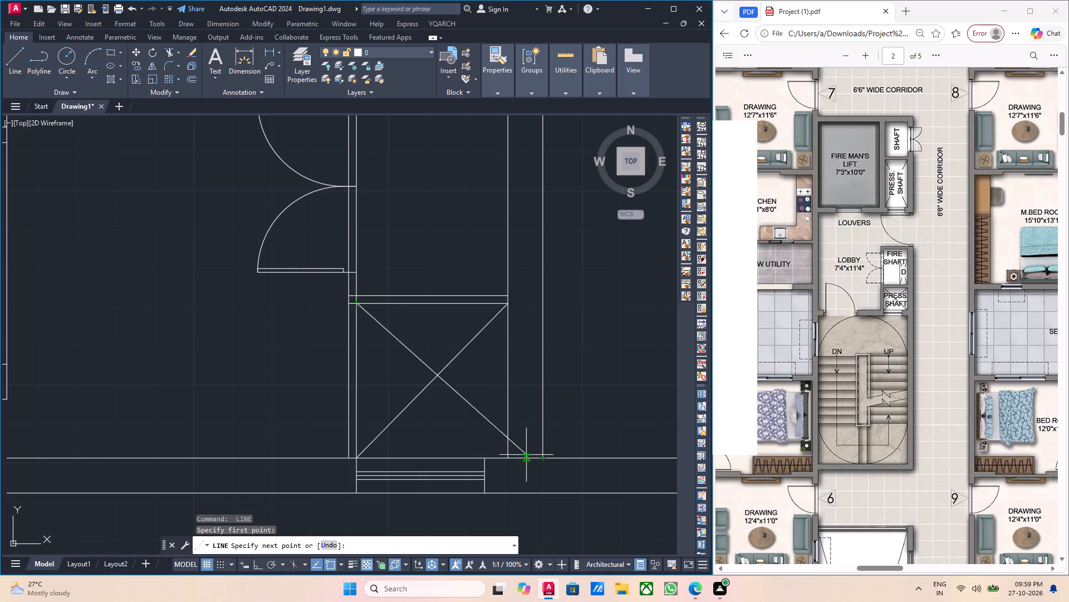
click(509, 455)
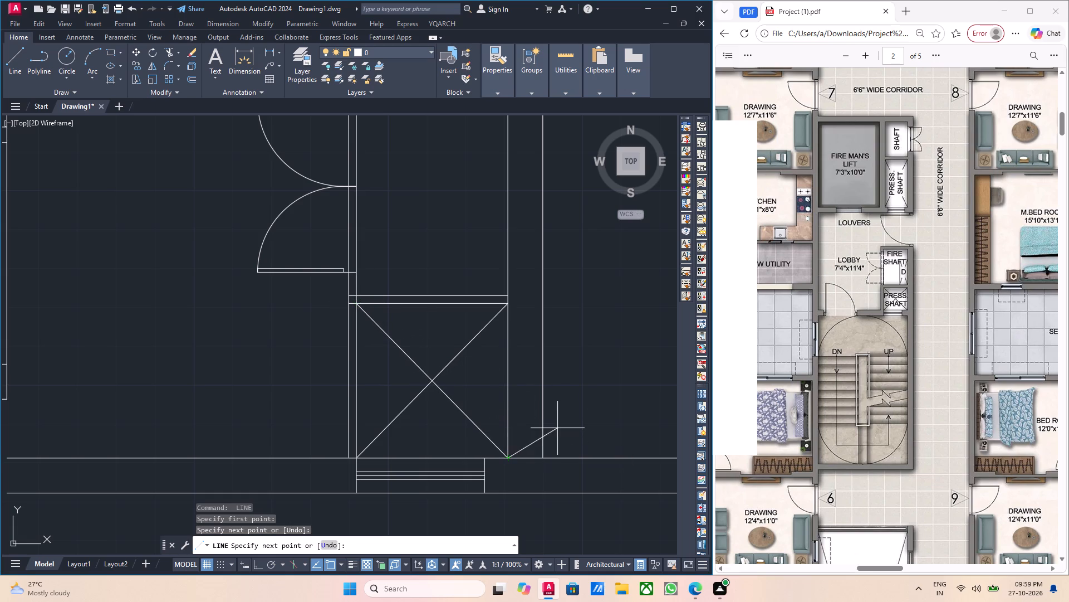
key(grave)
key(Escape)
Trim the overlapping lines where the 2" partition between the fire and pressure shafts meets the walls on both sides.
middle_drag(385, 304, 393, 338)
key(Escape)
scroll(368, 338, up, 2)
key(Escape)
middle_drag(372, 344, 370, 371)
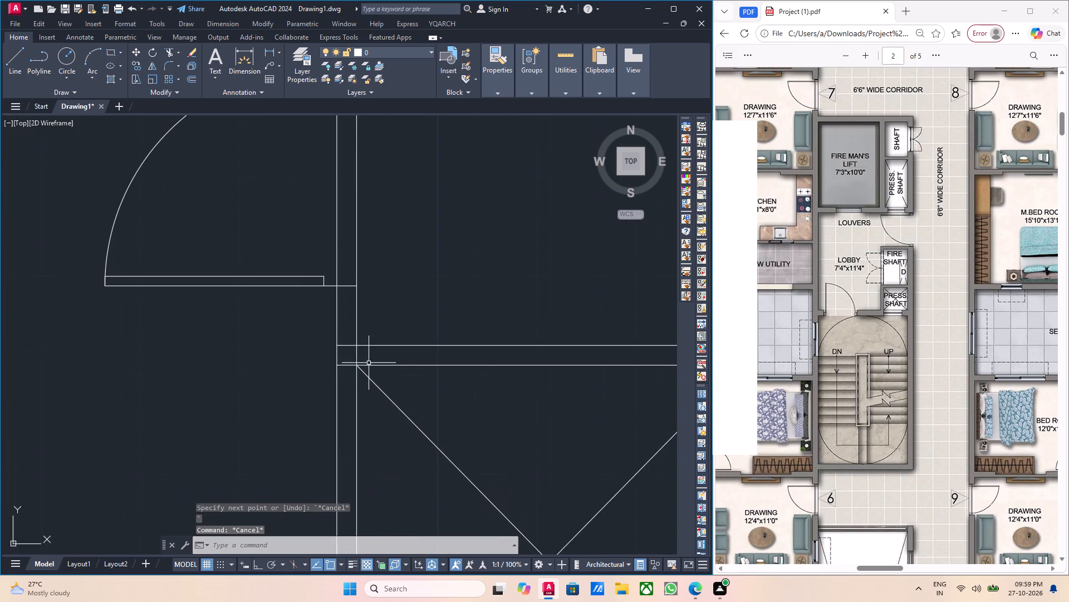
middle_drag(369, 365, 369, 383)
middle_drag(362, 383, 367, 395)
scroll(367, 395, up, 1)
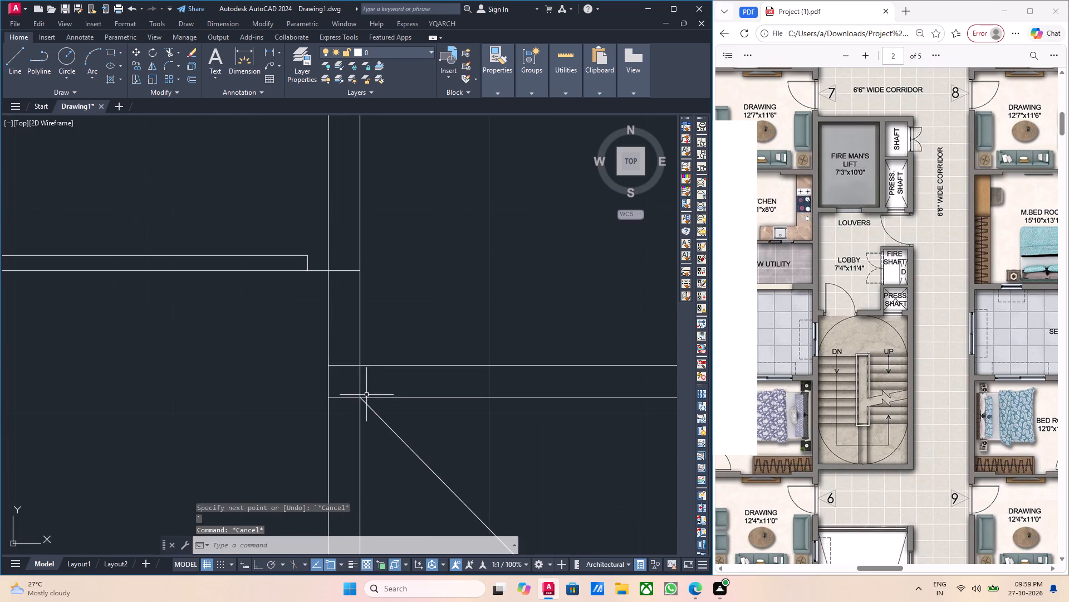
key(r)
key(BackSpace)
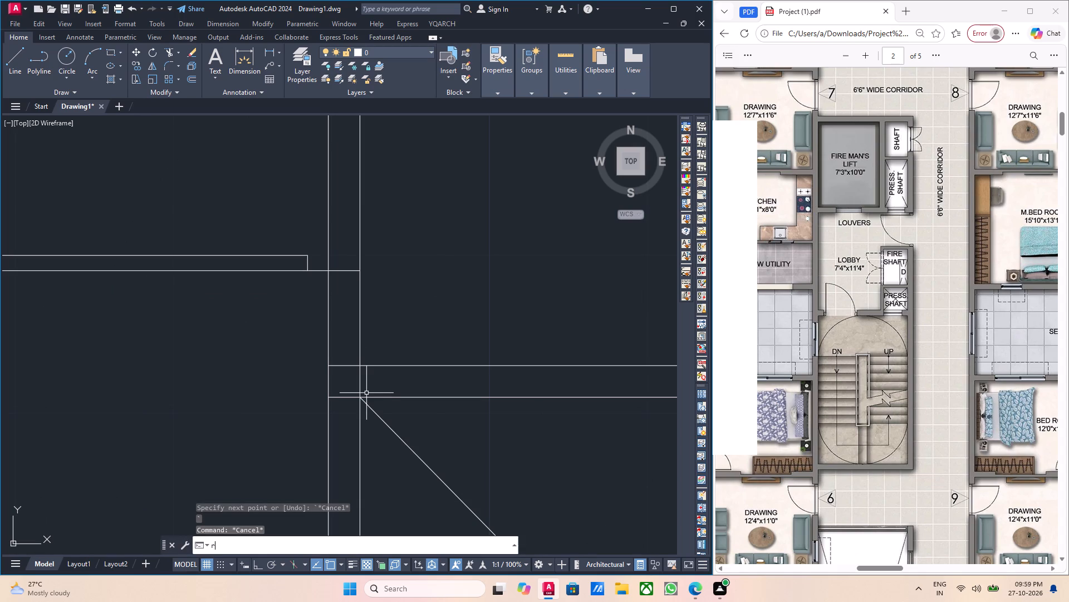
text(tr)
key(Return)
scroll(352, 400, up, 2)
drag(343, 405, 344, 395)
click(332, 369)
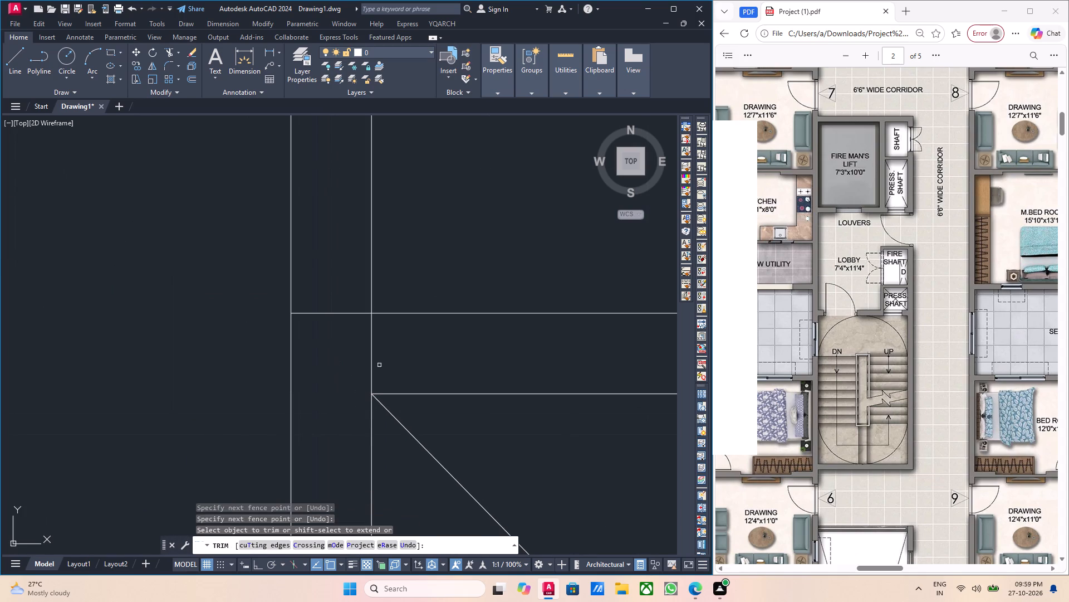
drag(391, 363, 383, 362)
click(362, 360)
scroll(359, 362, down, 2)
scroll(431, 363, down, 2)
middle_drag(449, 363, 317, 371)
scroll(512, 373, up, 2)
click(513, 368)
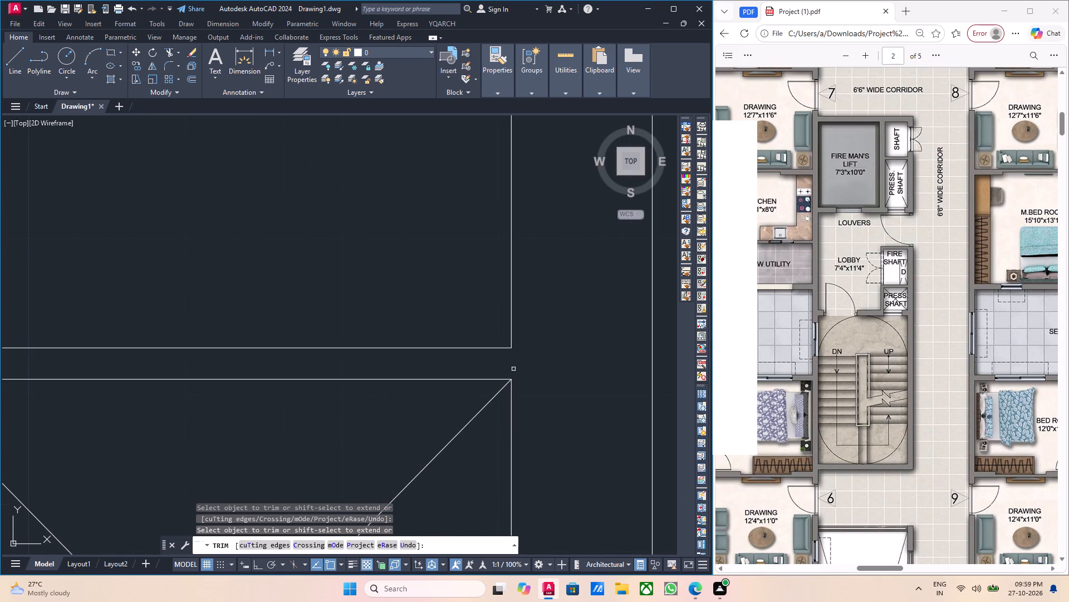
key(Escape)
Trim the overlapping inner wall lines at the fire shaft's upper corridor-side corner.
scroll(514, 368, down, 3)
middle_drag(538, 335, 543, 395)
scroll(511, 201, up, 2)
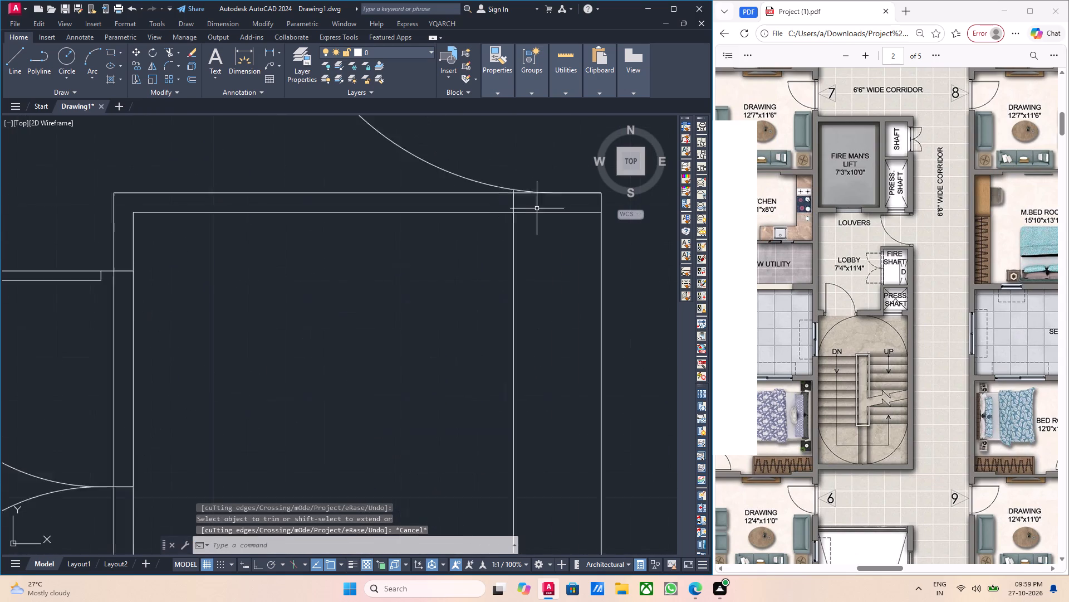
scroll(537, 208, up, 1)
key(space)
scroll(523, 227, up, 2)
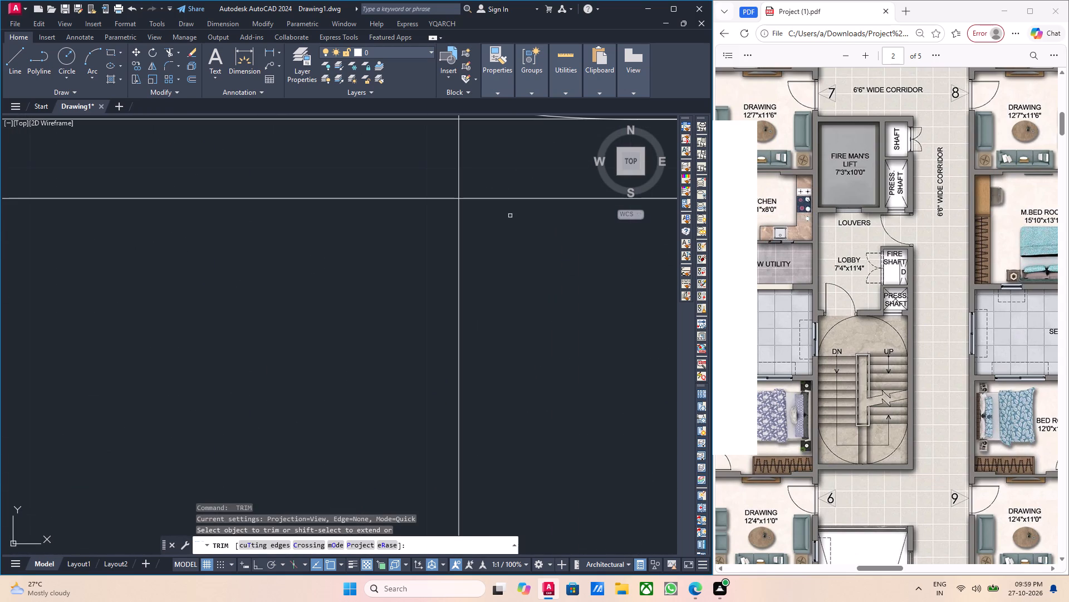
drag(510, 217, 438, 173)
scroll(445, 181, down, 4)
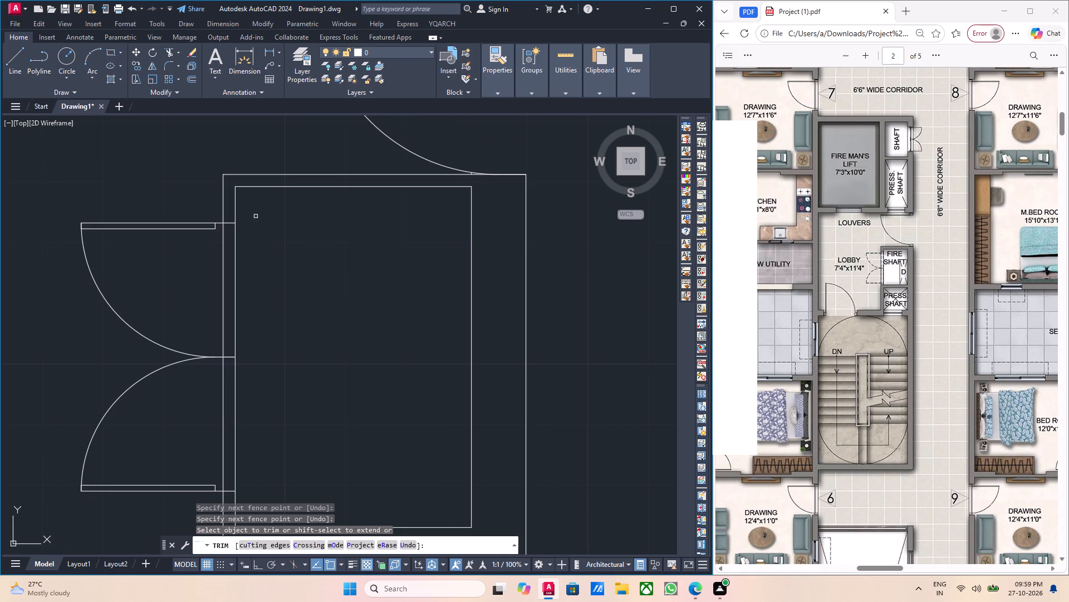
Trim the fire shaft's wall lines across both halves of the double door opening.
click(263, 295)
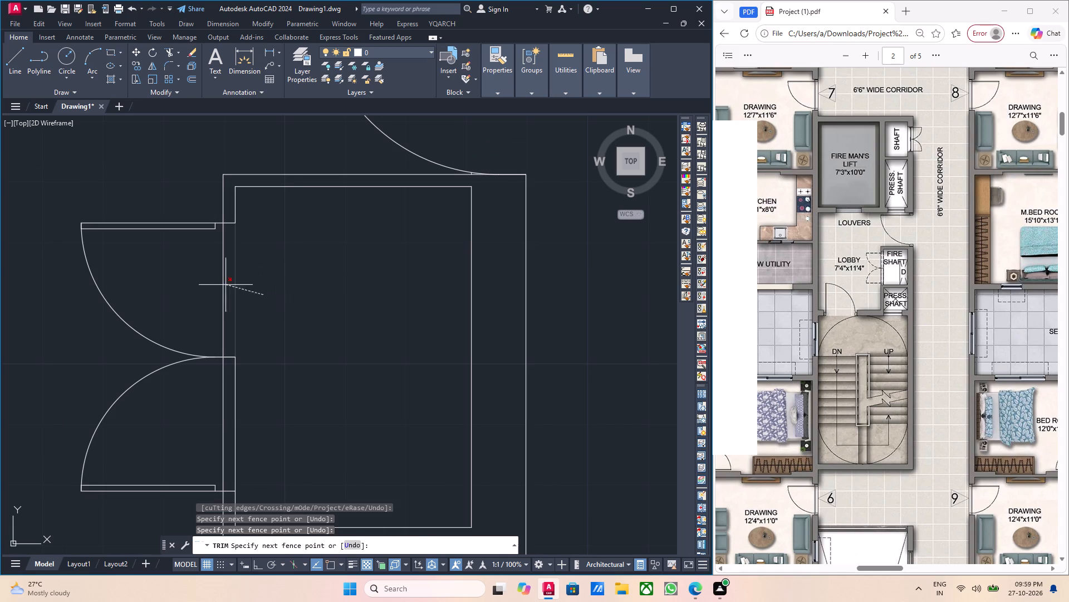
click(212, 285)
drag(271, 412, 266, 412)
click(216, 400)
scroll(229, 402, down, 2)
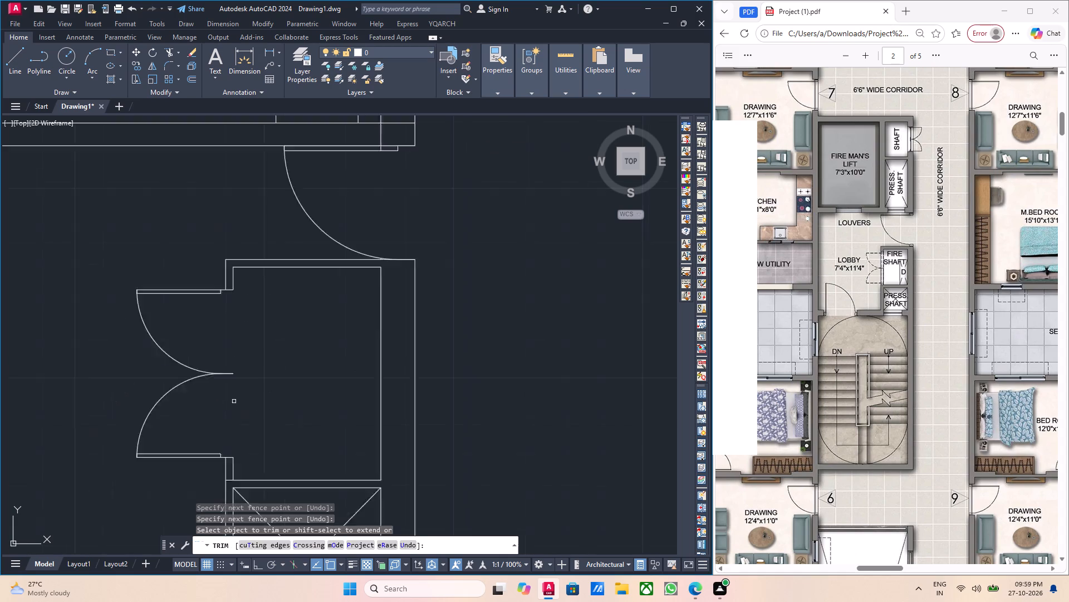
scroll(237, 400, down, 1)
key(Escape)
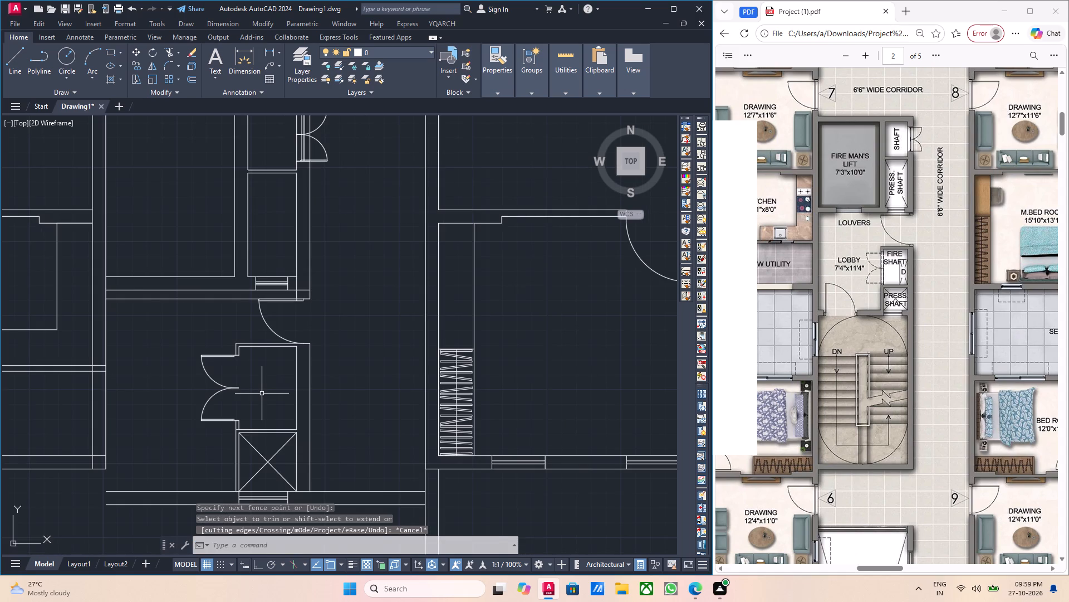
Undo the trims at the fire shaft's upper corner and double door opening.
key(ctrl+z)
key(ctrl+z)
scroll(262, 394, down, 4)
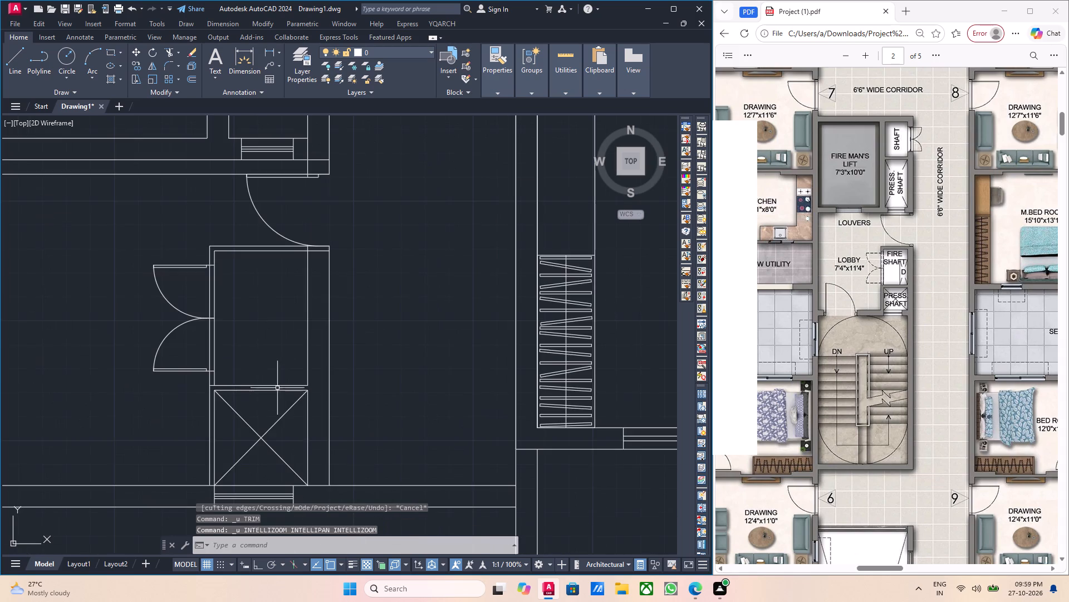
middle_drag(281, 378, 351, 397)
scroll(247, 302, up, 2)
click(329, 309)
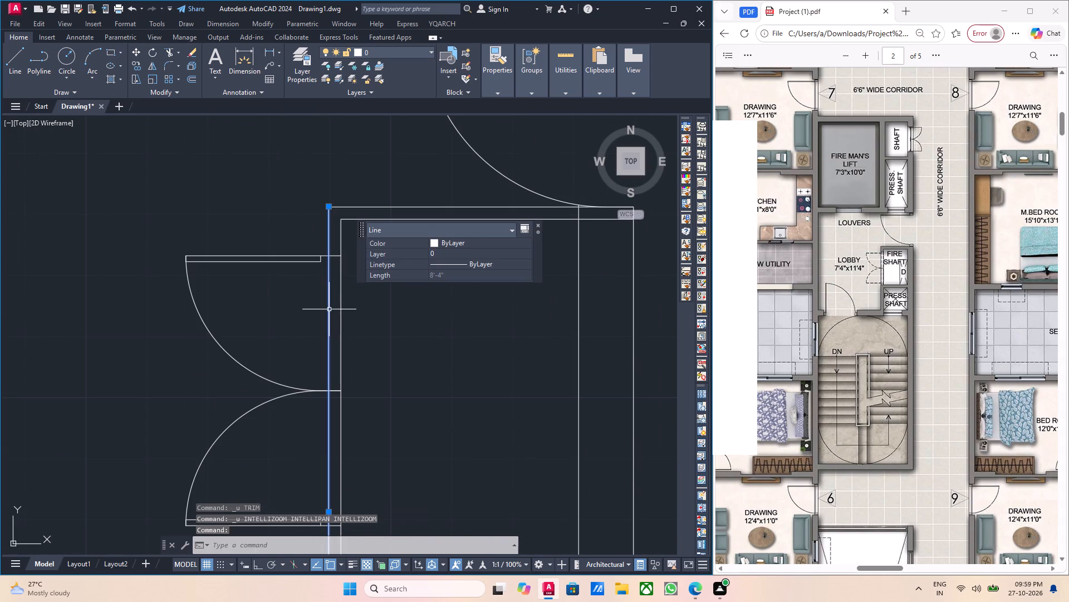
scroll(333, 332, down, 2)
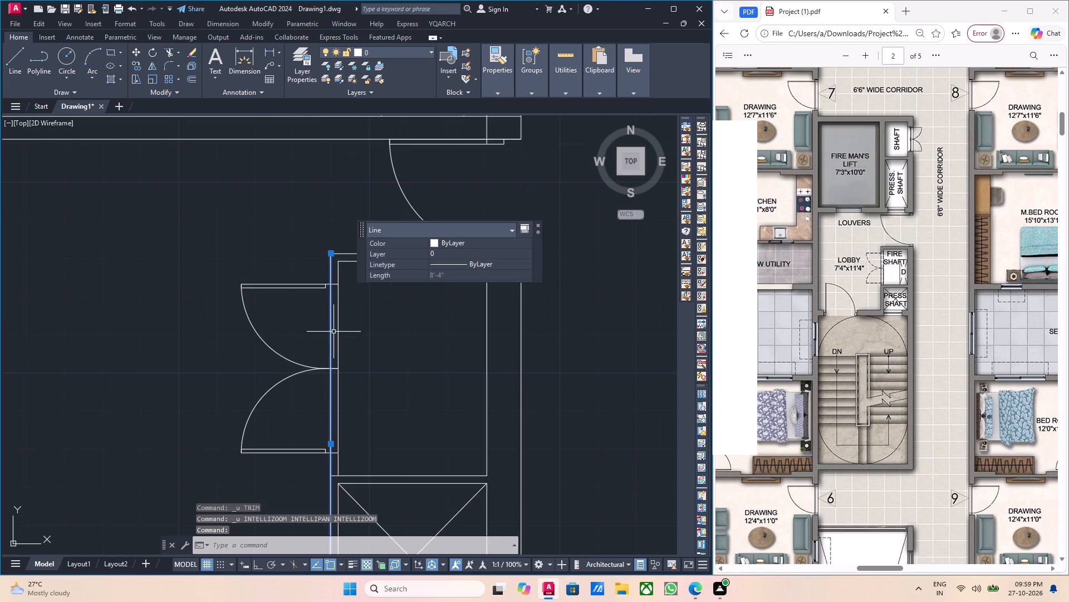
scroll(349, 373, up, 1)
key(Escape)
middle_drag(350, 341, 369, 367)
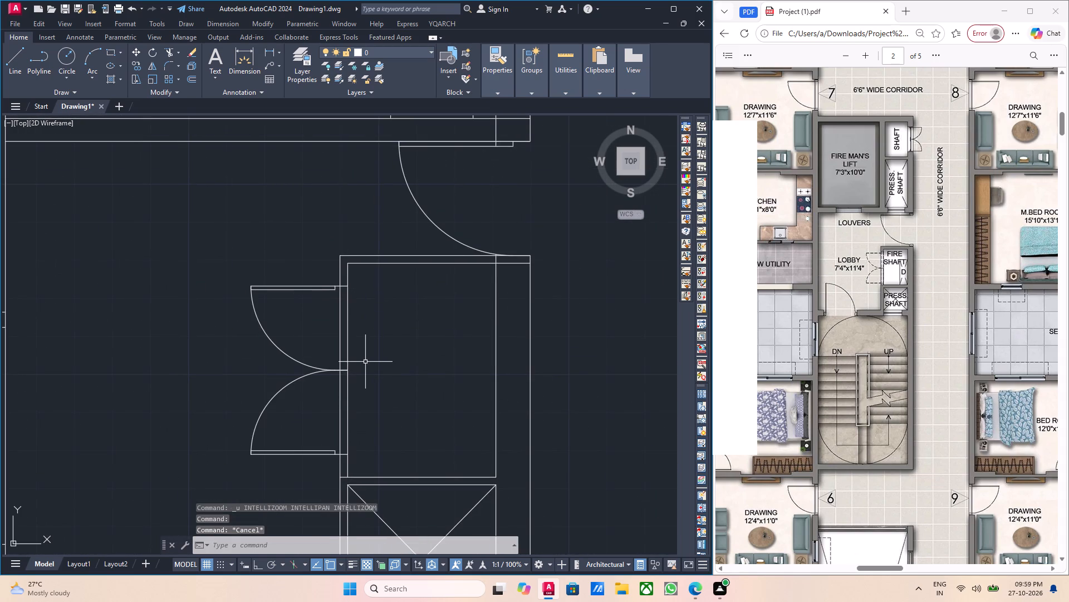
Trim the fire shaft's wall lines across both halves of the double door opening.
text(tr)
key(Return)
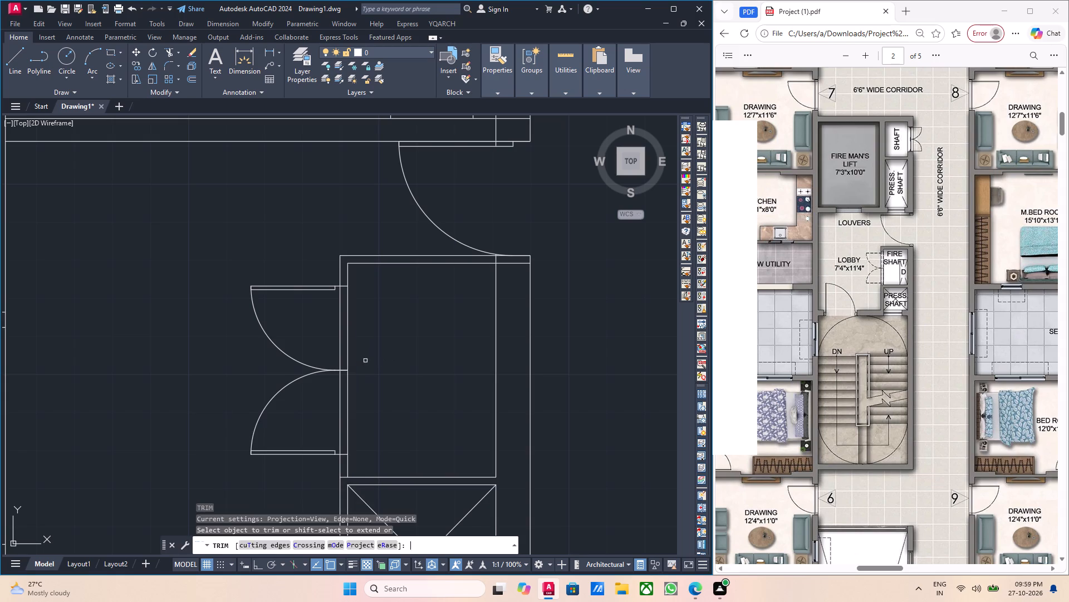
drag(373, 339, 329, 329)
drag(385, 414, 326, 417)
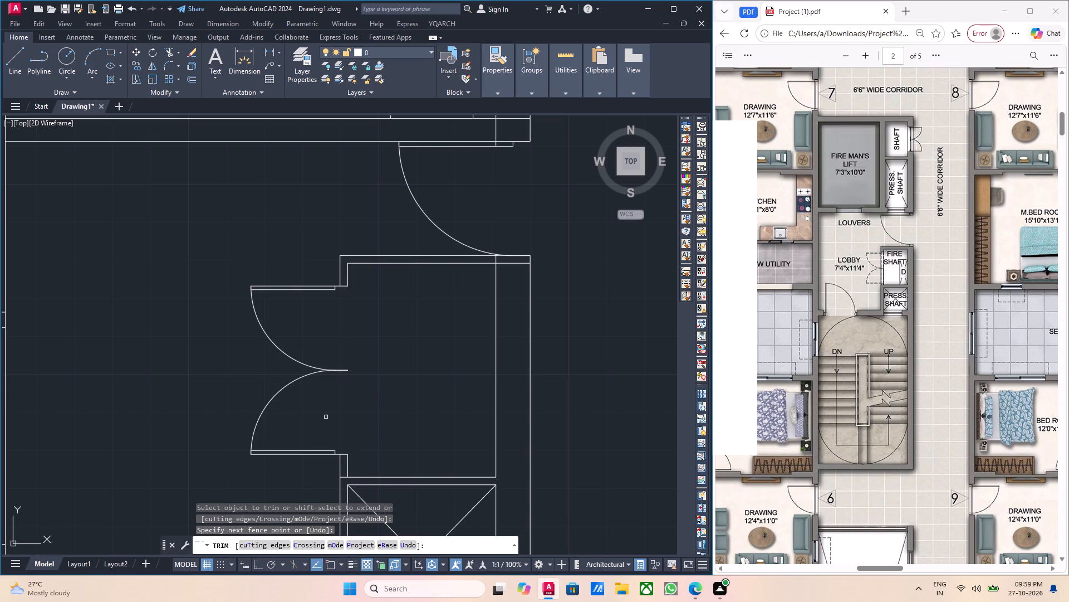
key(l)
key(Return)
scroll(354, 421, up, 2)
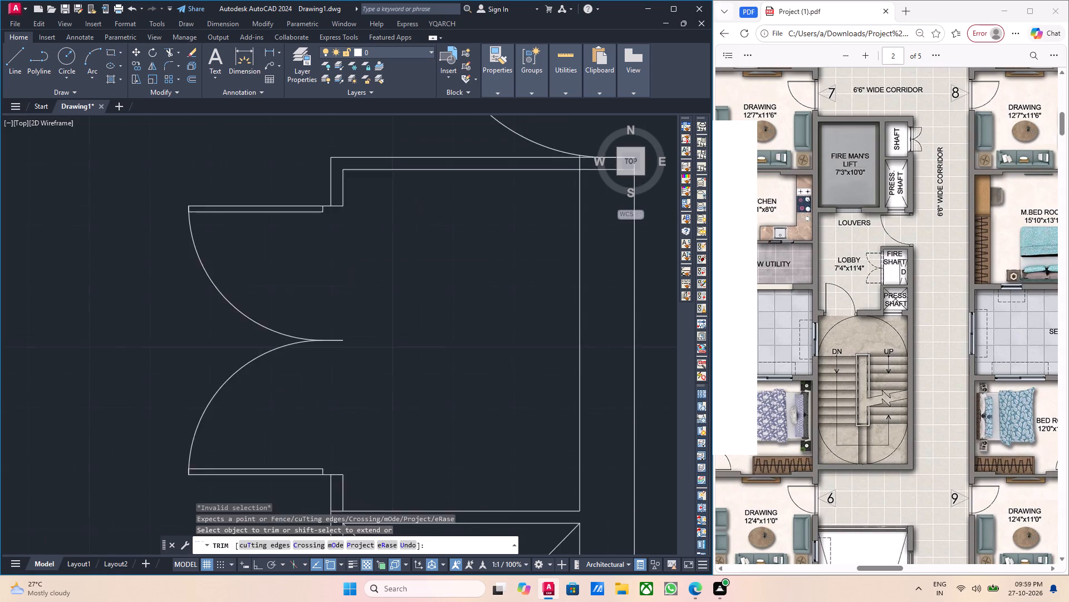
key(Escape)
key(Escape)
Draw a line across the fire shaft's double door opening along the lobby-side wall face.
key(l)
key(Return)
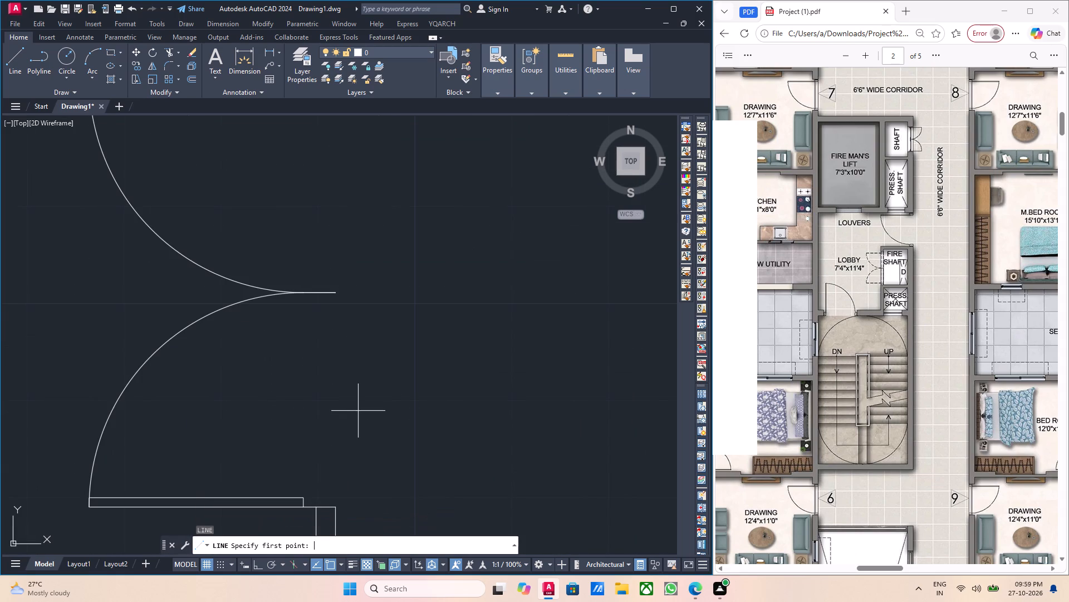
scroll(346, 316, down, 2)
scroll(338, 248, up, 3)
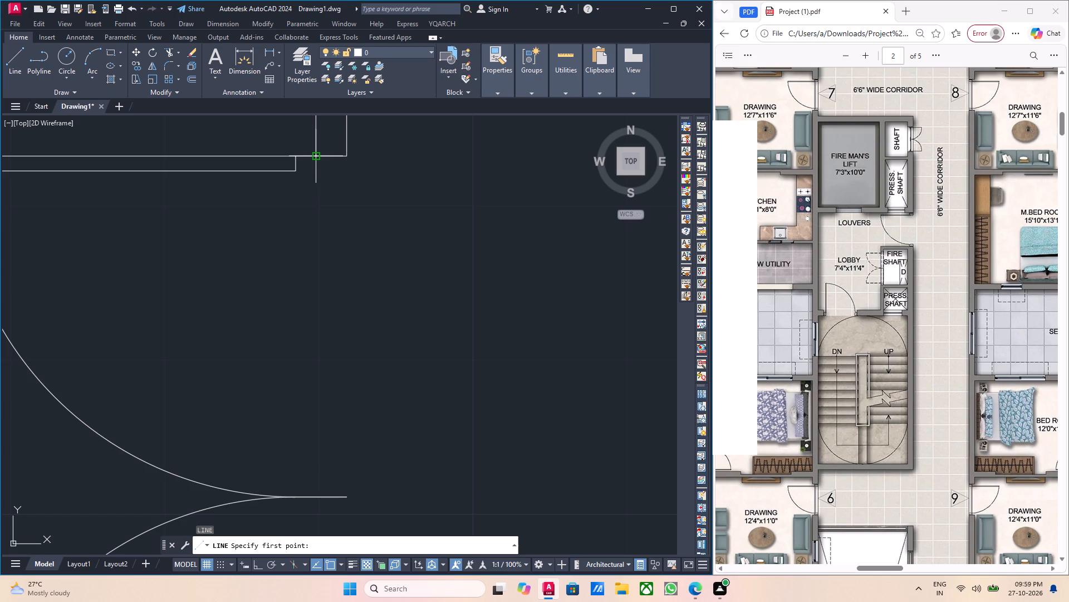
drag(316, 159, 316, 172)
scroll(330, 416, down, 3)
middle_drag(341, 445, 289, 337)
scroll(281, 387, up, 3)
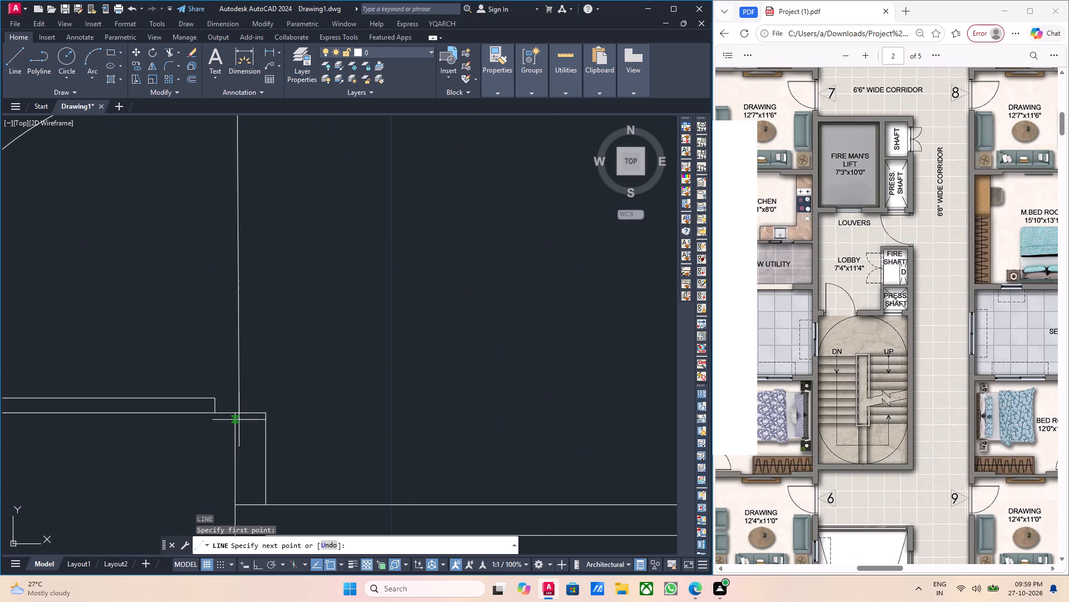
click(233, 412)
key(Escape)
scroll(351, 361, down, 1)
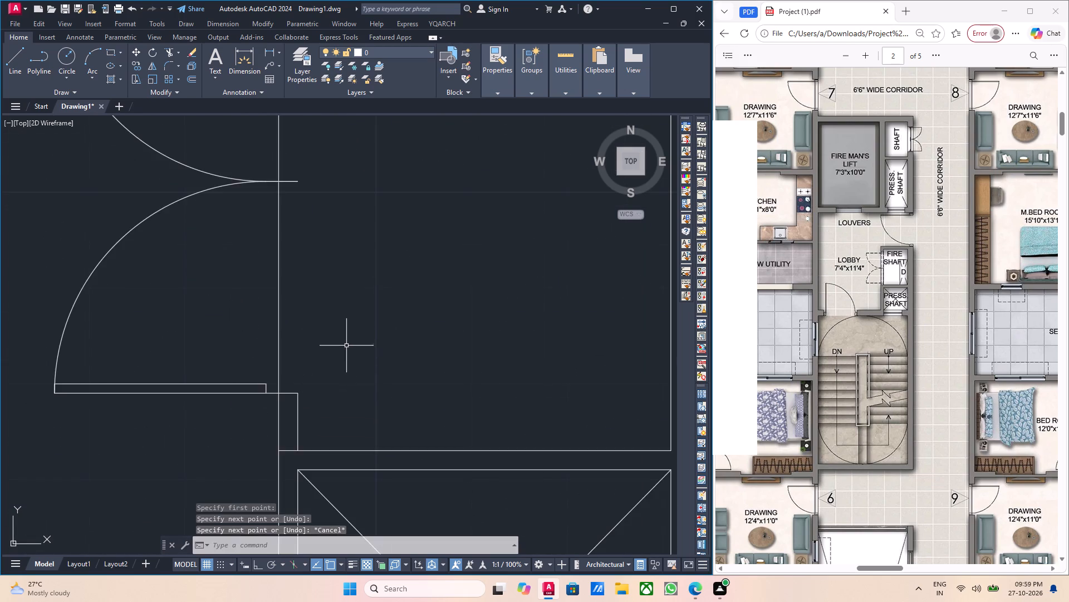
Draw a line across the fire shaft's double door opening along the shaft-side wall face.
middle_drag(359, 359, 370, 439)
middle_drag(387, 397, 392, 444)
scroll(390, 375, down, 3)
middle_drag(399, 387, 405, 410)
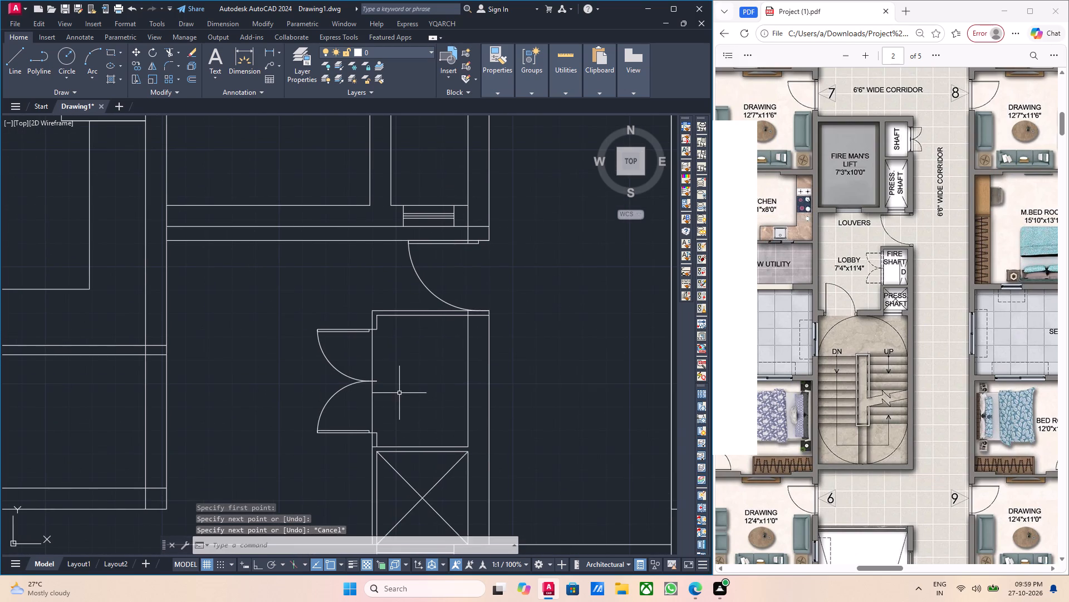
key(space)
scroll(367, 345, up, 5)
click(415, 255)
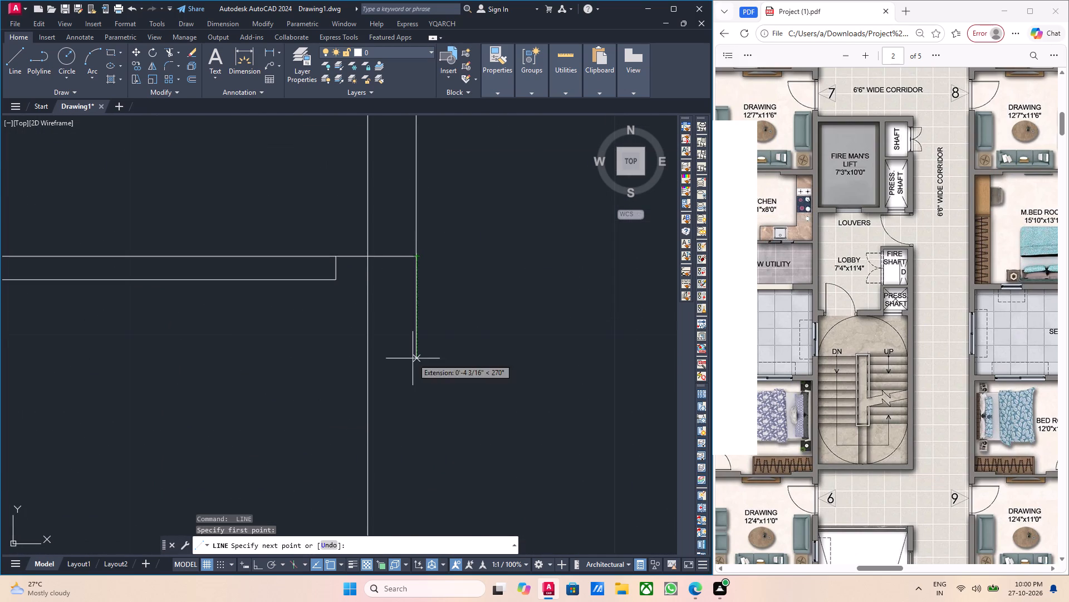
scroll(413, 359, down, 4)
middle_drag(424, 433, 389, 315)
scroll(384, 376, up, 3)
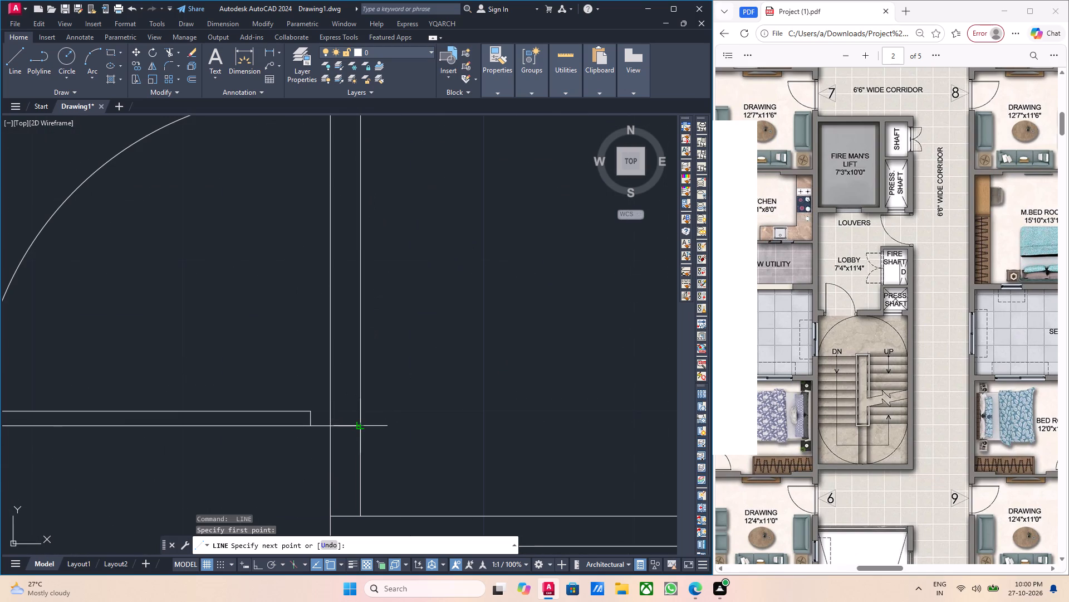
click(360, 427)
scroll(366, 428, down, 3)
key(Escape)
Draw a line from the kitchen-side apartment's outer corner beside the lobby down to the inner line of the lobby's lower wall.
scroll(370, 428, down, 4)
middle_drag(410, 422, 351, 401)
middle_drag(316, 399, 322, 399)
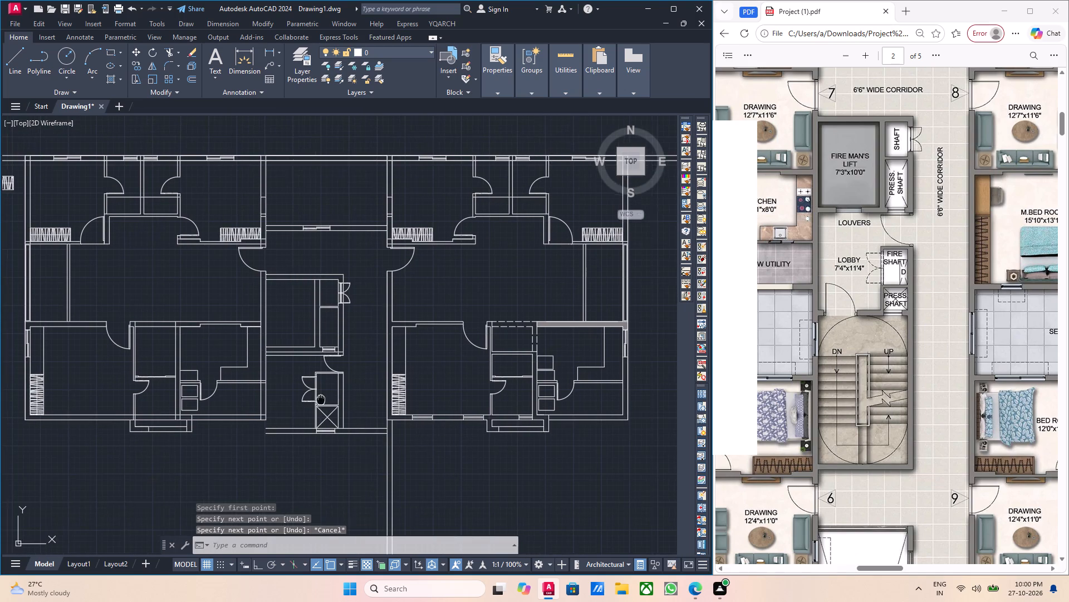
middle_drag(322, 399, 328, 397)
middle_drag(334, 404, 366, 405)
scroll(366, 405, up, 1)
middle_drag(426, 410, 400, 406)
scroll(412, 410, down, 2)
middle_drag(412, 425, 388, 421)
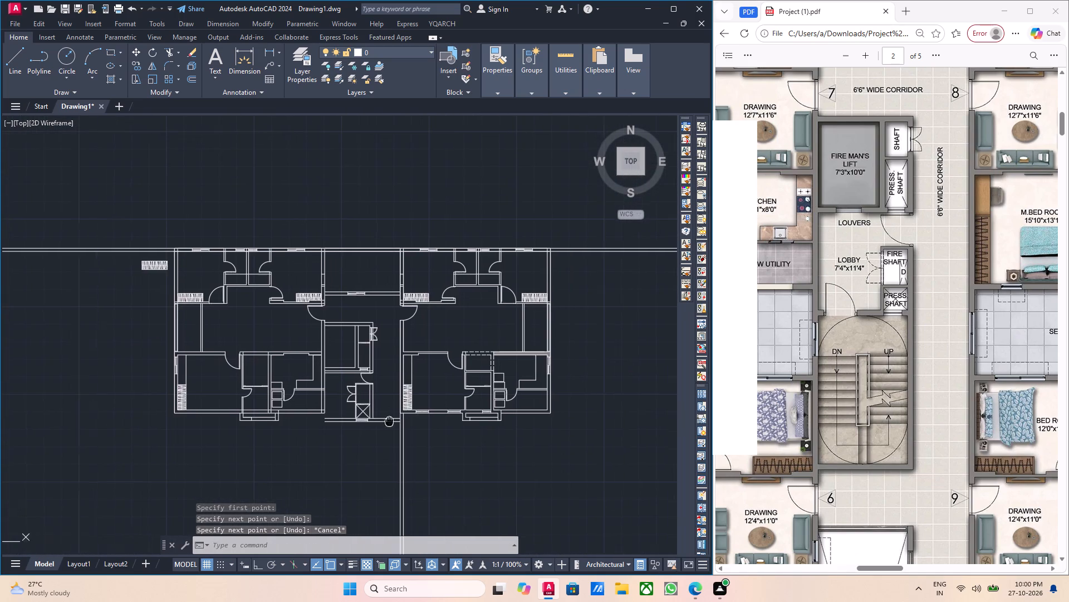
middle_drag(388, 421, 388, 421)
scroll(406, 427, down, 1)
middle_drag(395, 419, 410, 419)
scroll(375, 403, up, 1)
middle_drag(375, 403, 439, 405)
scroll(432, 411, up, 2)
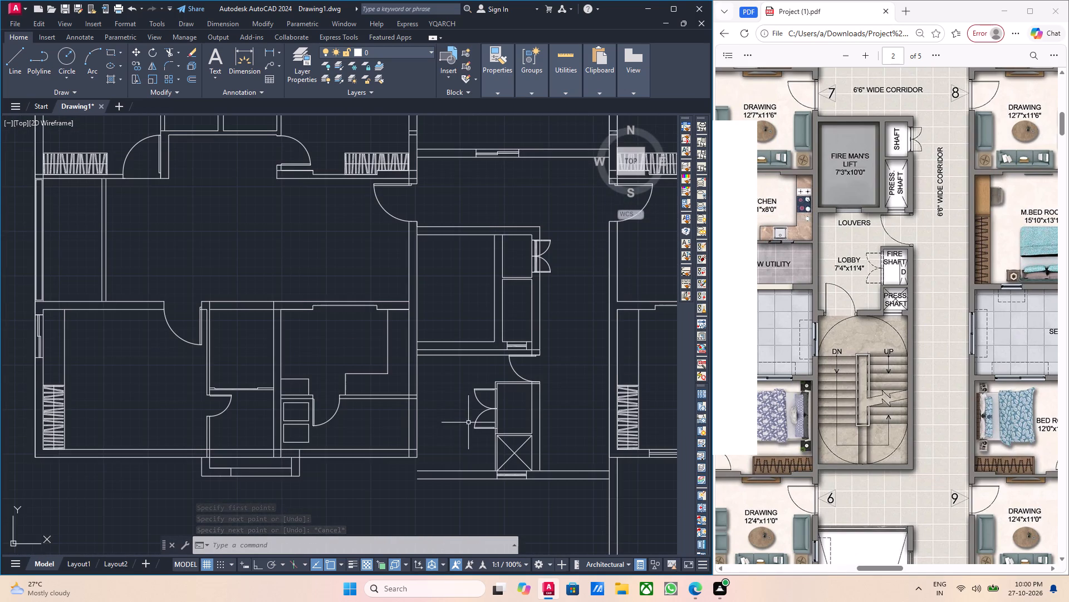
middle_drag(467, 423, 429, 415)
middle_drag(409, 459, 439, 421)
scroll(398, 415, up, 2)
middle_drag(454, 427, 449, 428)
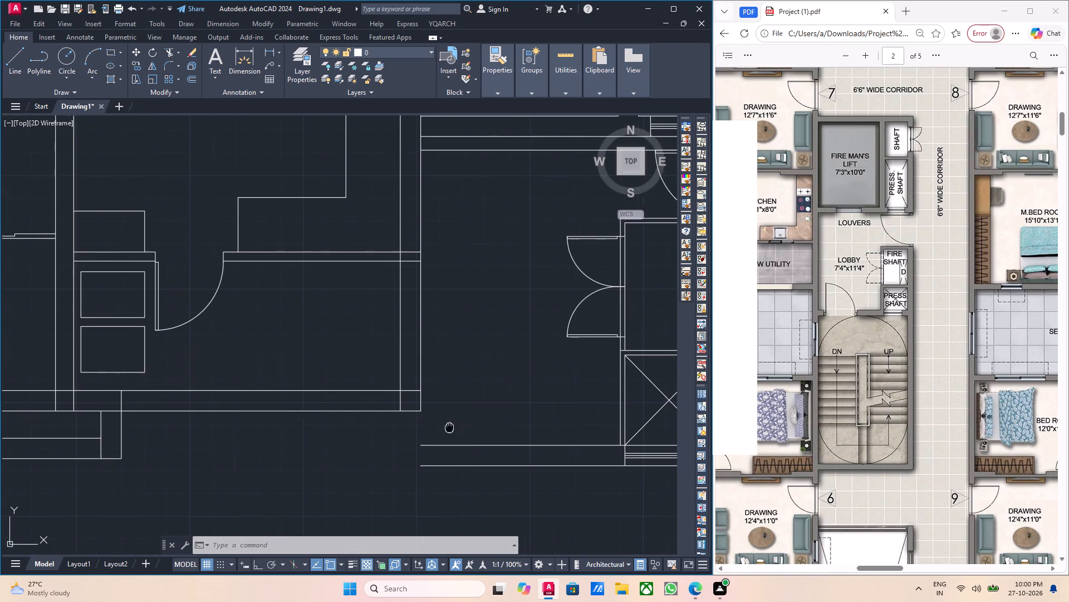
middle_drag(449, 428, 440, 426)
key(l)
key(Return)
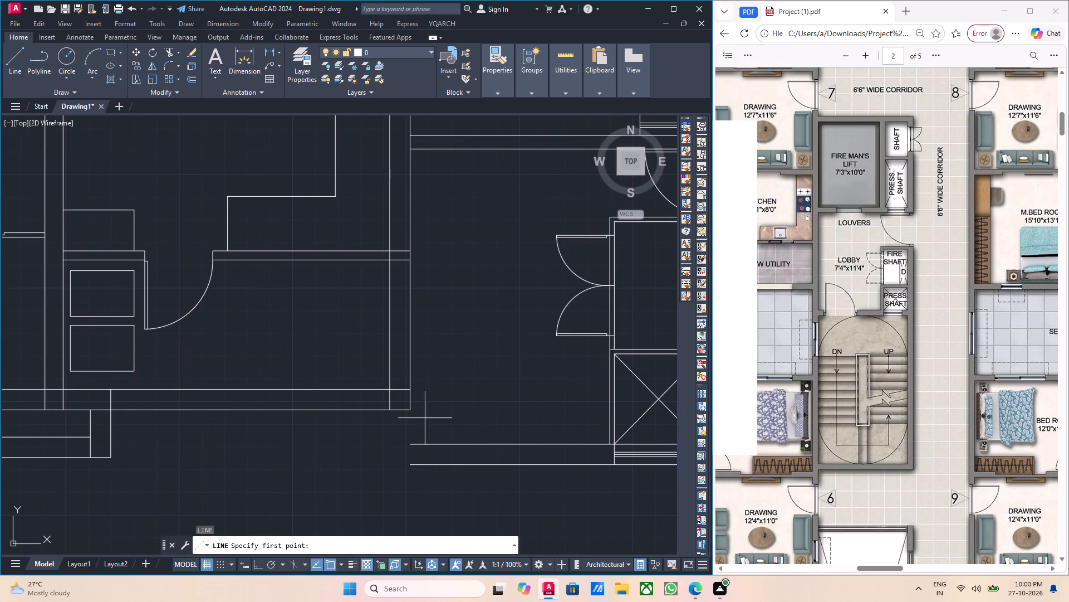
click(411, 411)
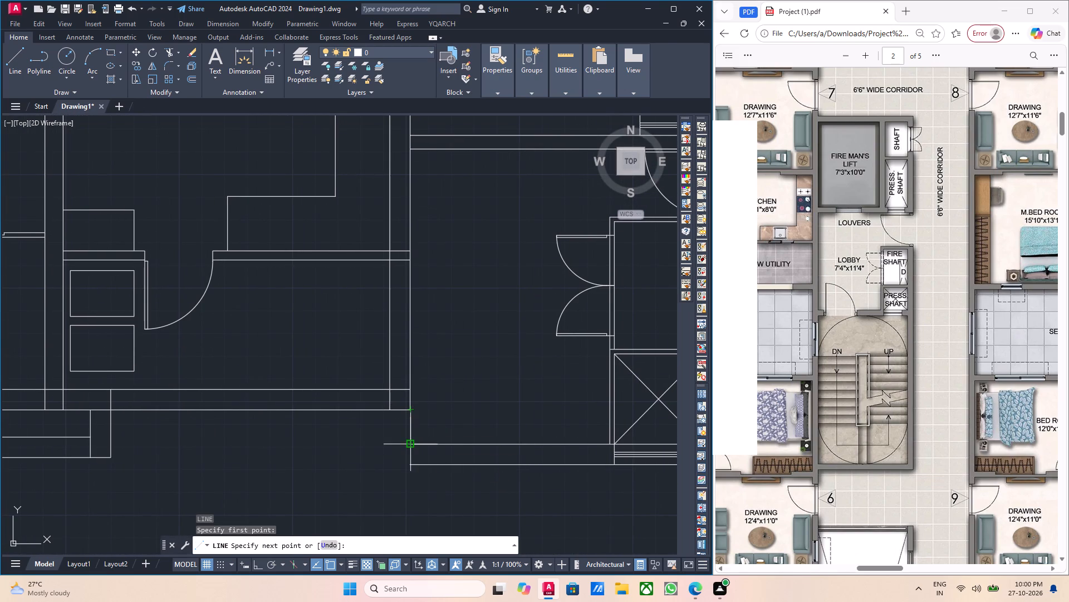
click(412, 445)
key(Escape)
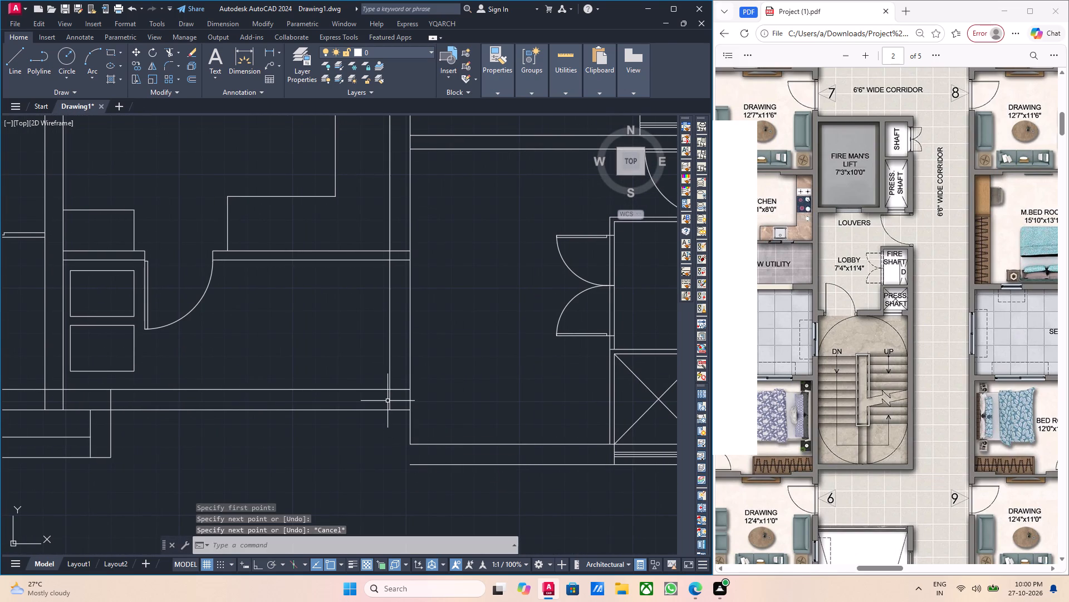
Extend the apartment wall's inner line downward with an orthogonal line and join it across to the outer line of the lobby's lower wall.
key(space)
scroll(388, 408, up, 2)
click(391, 417)
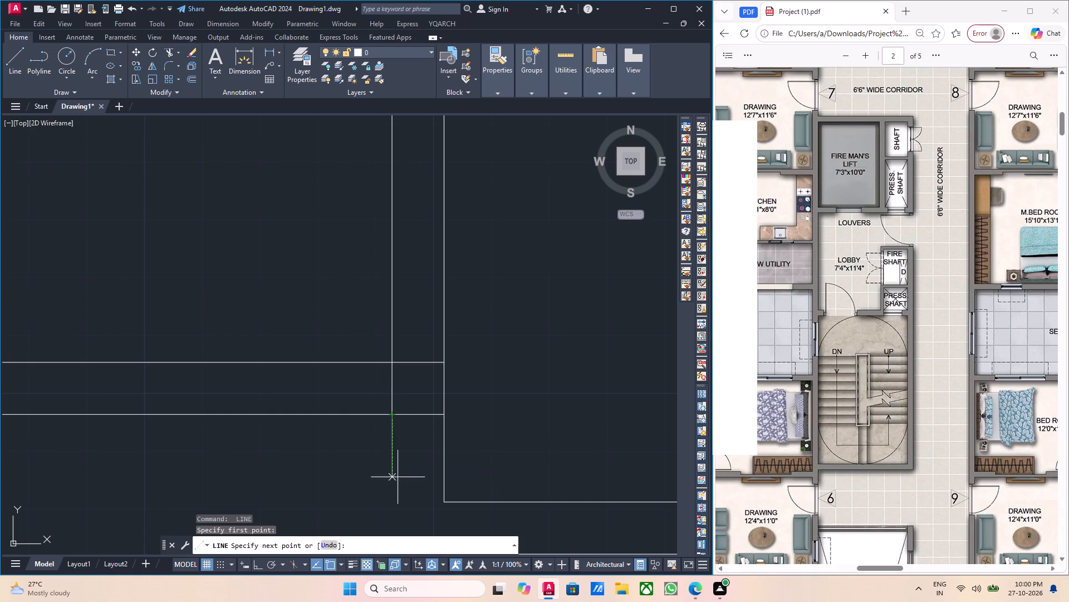
scroll(401, 489, down, 2)
middle_drag(393, 494, 390, 460)
scroll(388, 462, up, 2)
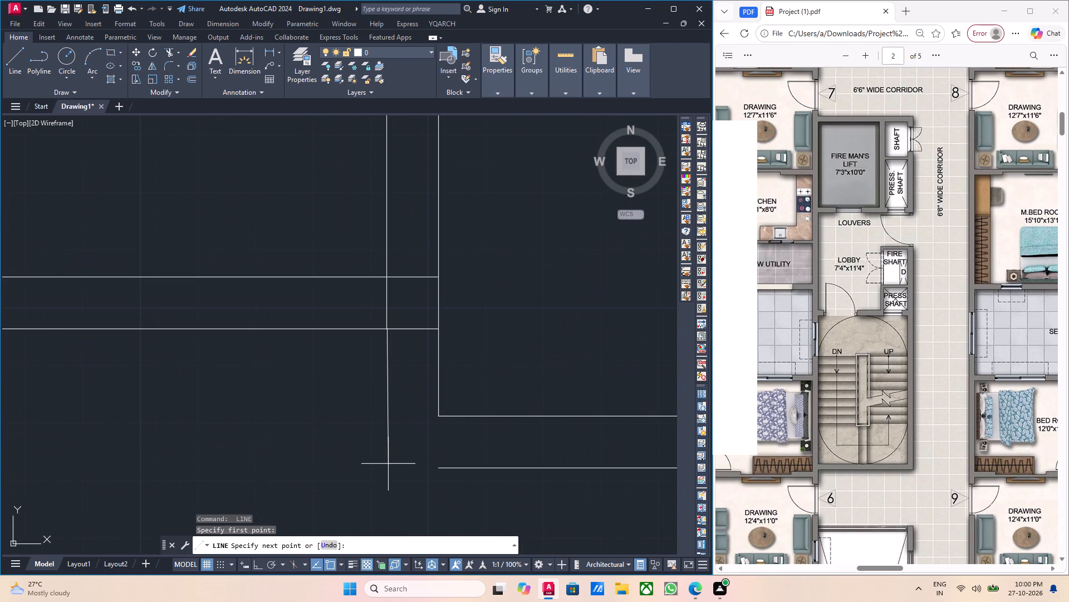
key(F8)
click(391, 469)
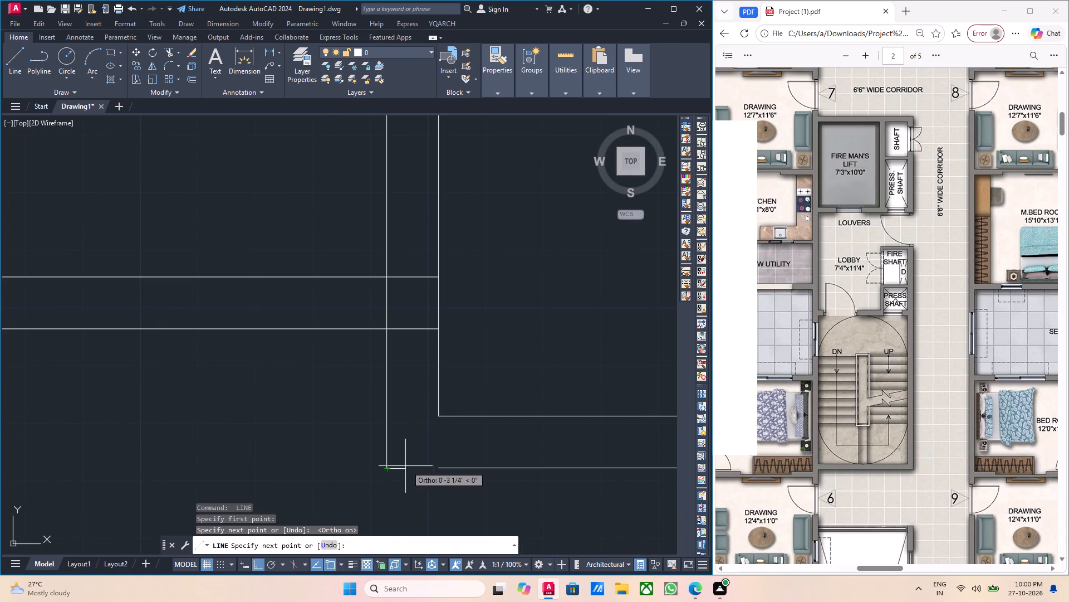
click(438, 470)
key(Escape)
Trim the vertical wall line crossing the horizontal wall at the lower outer corner of the far-left bedroom's wardrobe.
scroll(430, 475, down, 3)
middle_drag(485, 473, 419, 475)
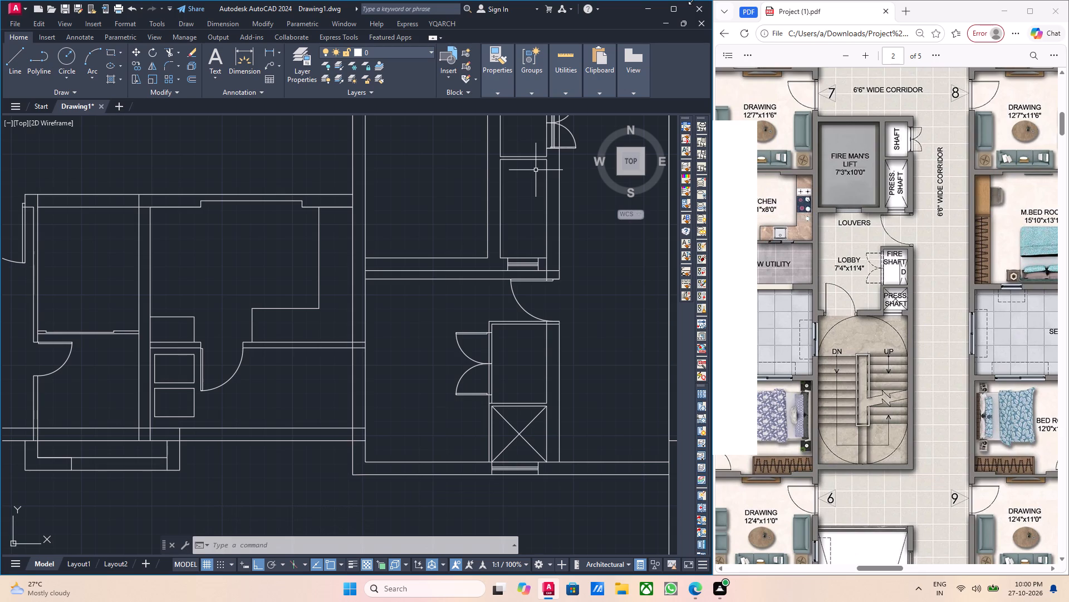
scroll(449, 385, down, 2)
middle_drag(454, 367, 434, 381)
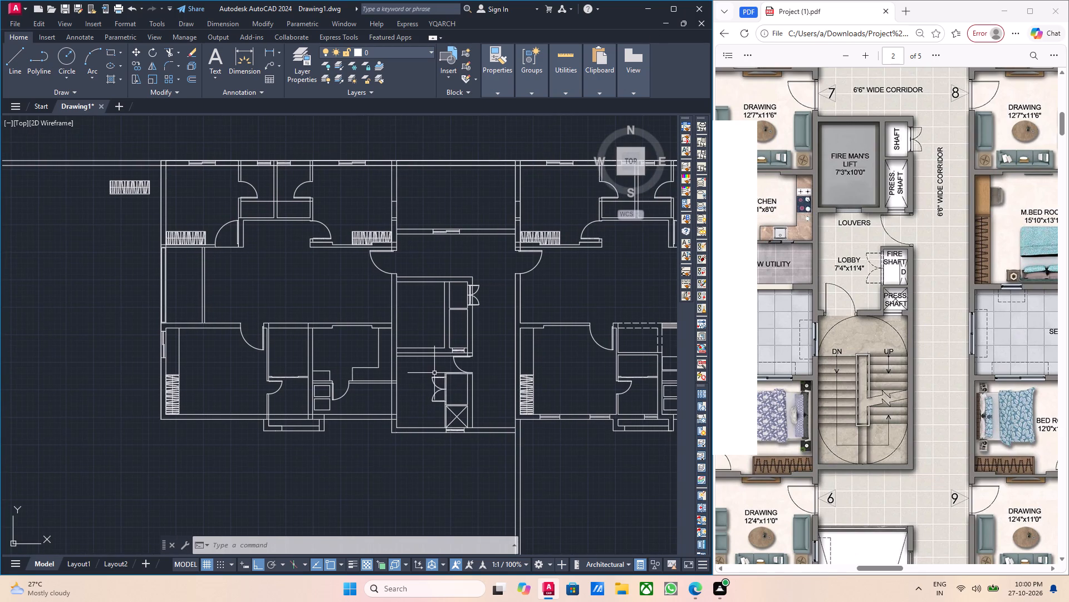
scroll(423, 379, up, 1)
scroll(419, 365, down, 1)
middle_drag(177, 382, 232, 431)
scroll(231, 425, down, 1)
scroll(205, 378, up, 3)
middle_drag(247, 343, 229, 403)
middle_drag(236, 332, 236, 404)
middle_drag(241, 372, 246, 402)
scroll(254, 406, up, 3)
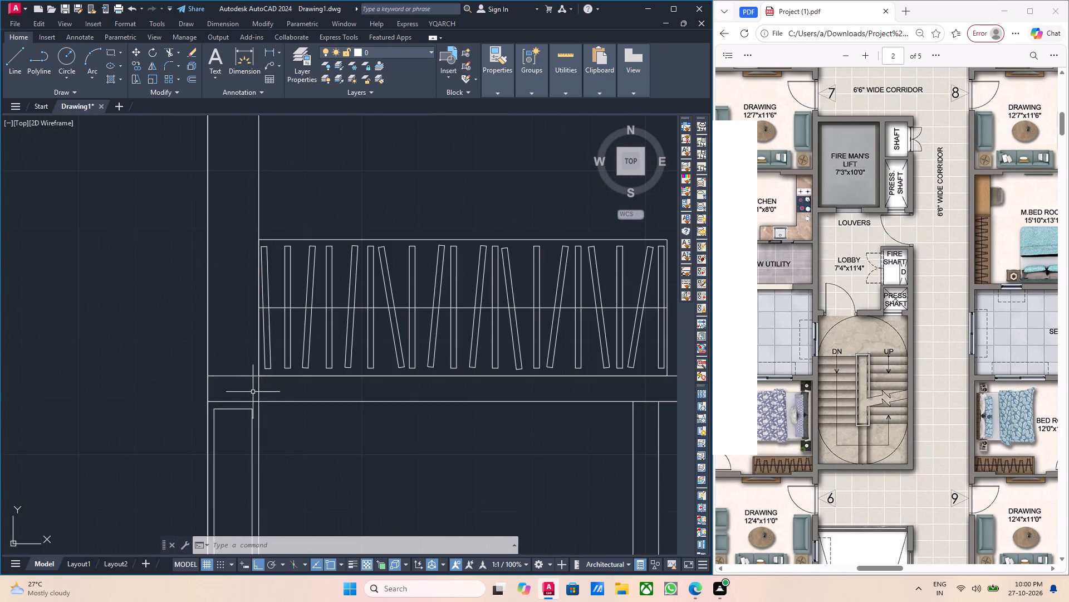
middle_drag(232, 391, 241, 404)
scroll(288, 406, up, 3)
key(space)
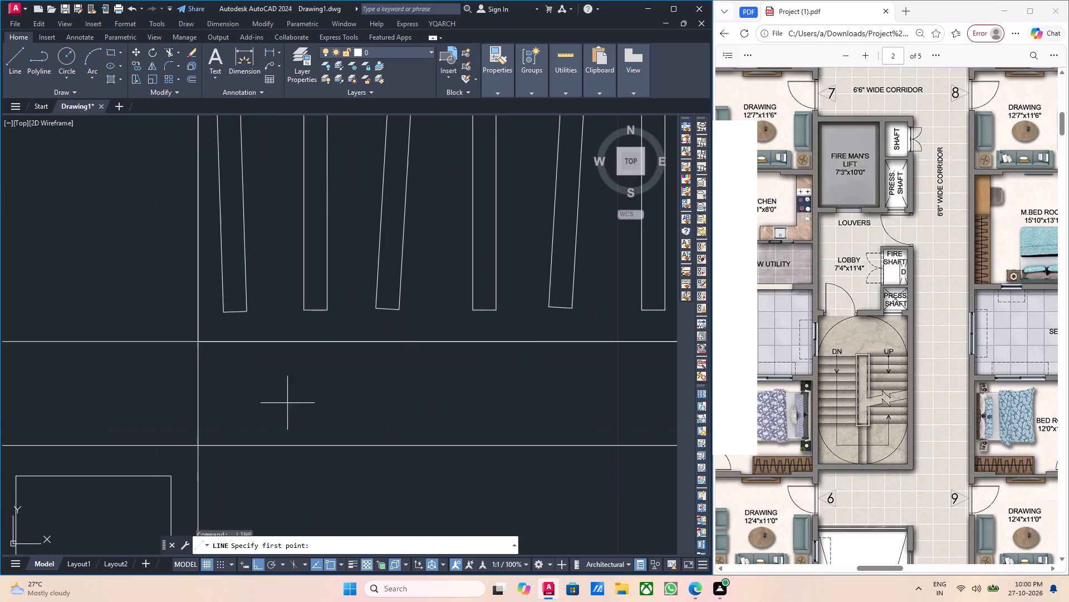
scroll(259, 382, up, 2)
key(Escape)
text(tr)
key(Return)
scroll(220, 399, down, 2)
scroll(308, 406, down, 1)
middle_drag(321, 404, 337, 400)
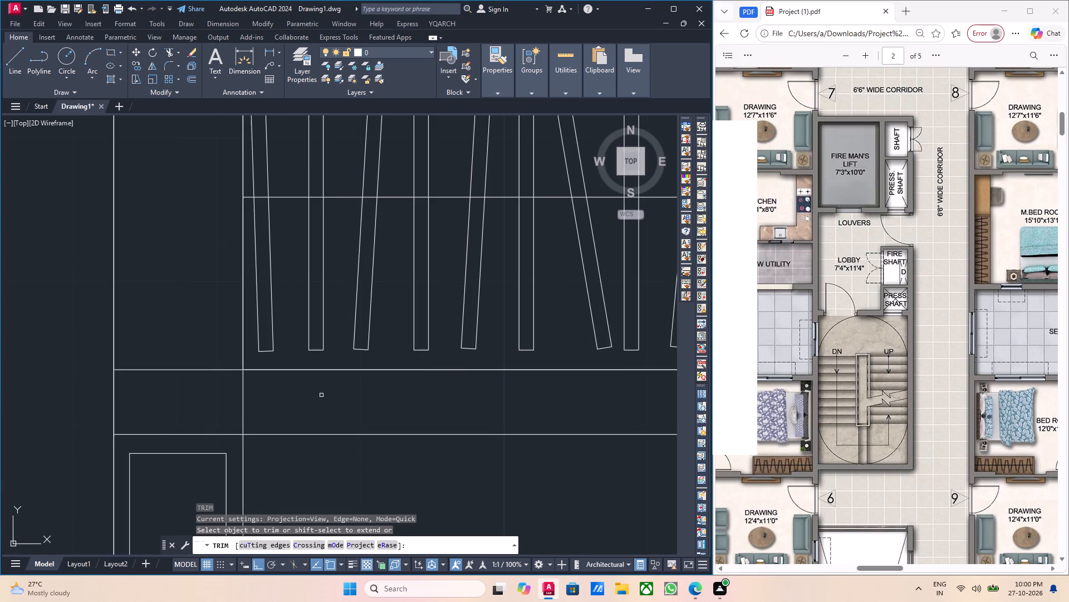
click(269, 409)
click(225, 405)
scroll(225, 405, down, 2)
middle_drag(238, 399, 264, 405)
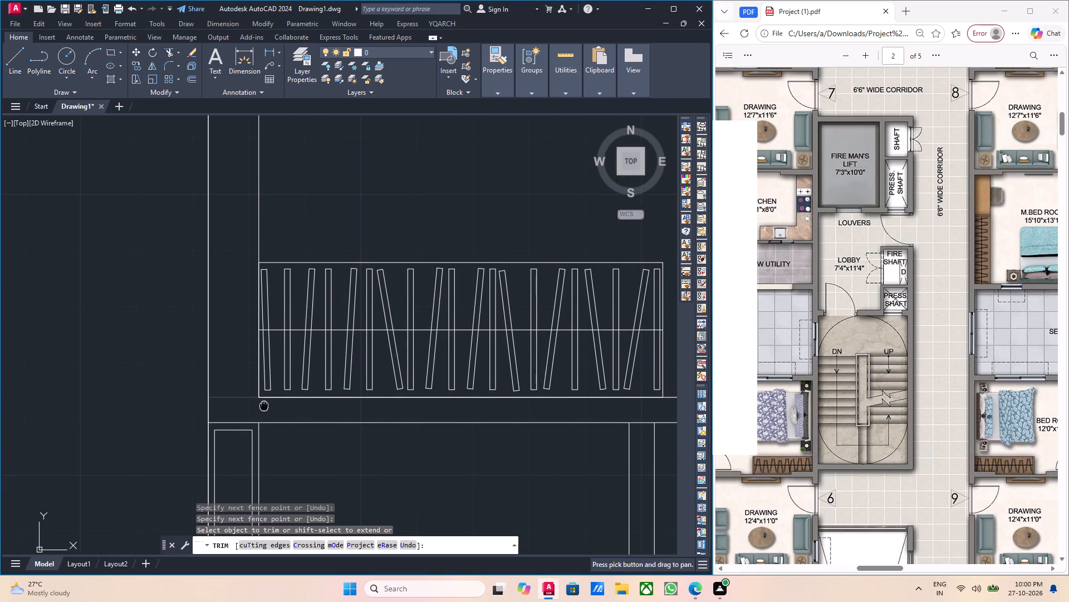
scroll(263, 423, down, 2)
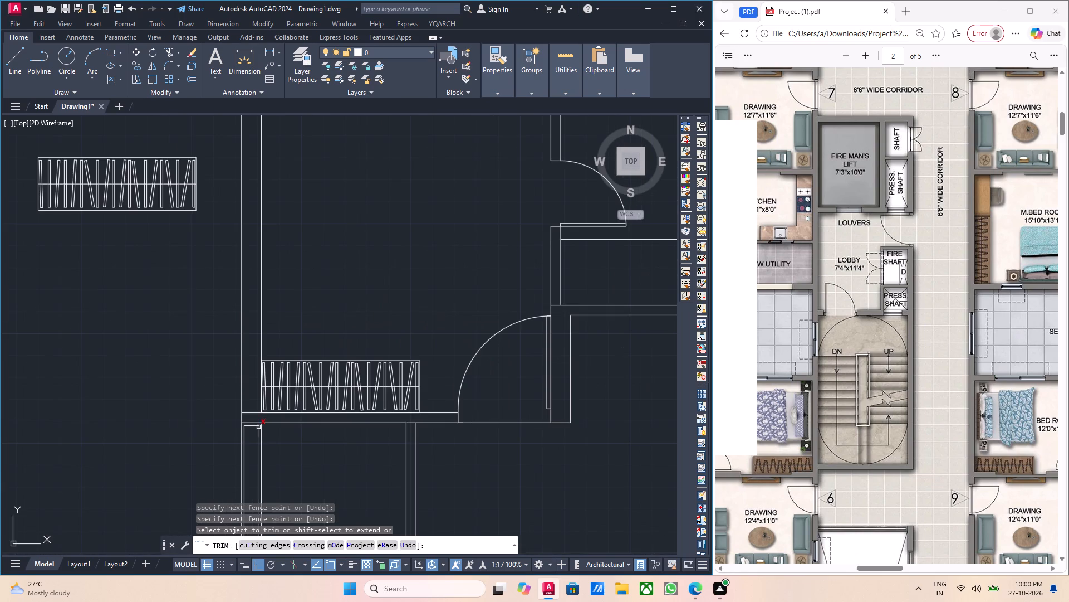
scroll(254, 423, up, 2)
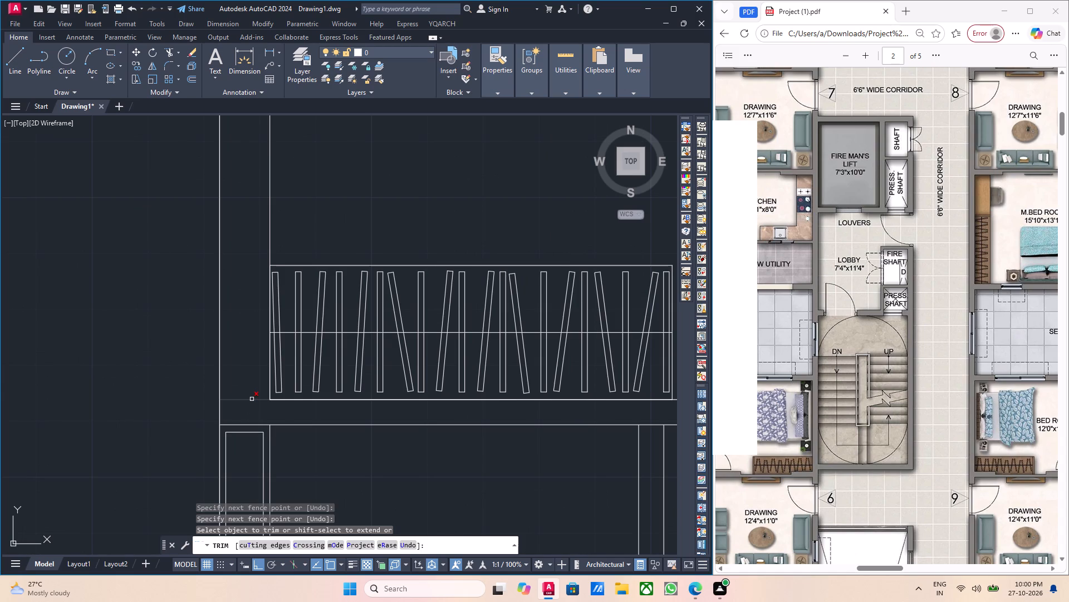
key(Escape)
Trim the leftover wall line across the door opening beside the same bedroom's wardrobe, back to the end of the wall.
scroll(252, 399, down, 2)
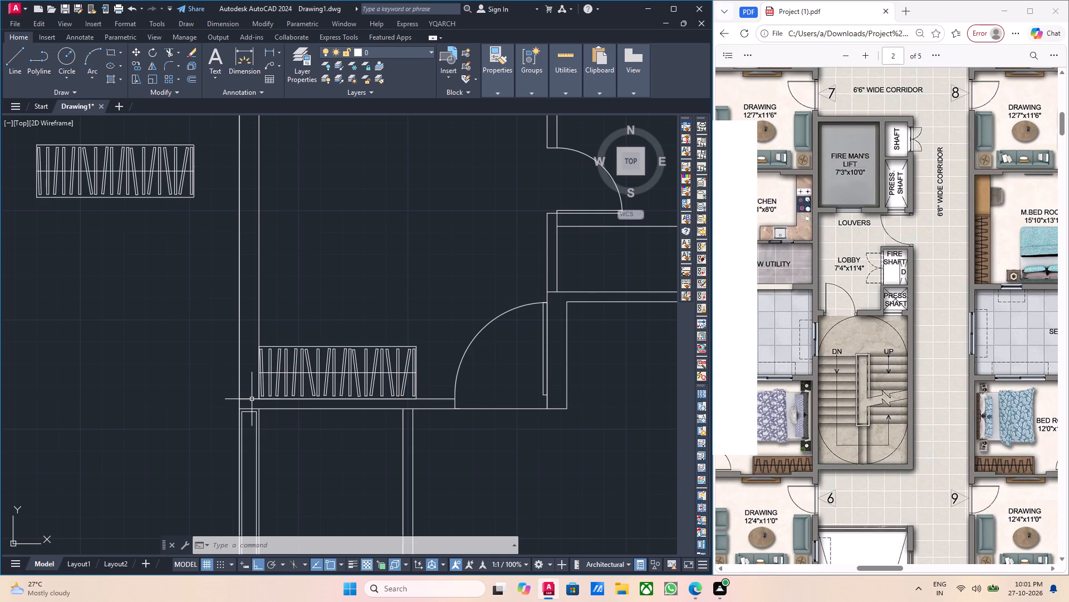
scroll(252, 399, down, 2)
scroll(340, 430, up, 2)
scroll(341, 411, down, 1)
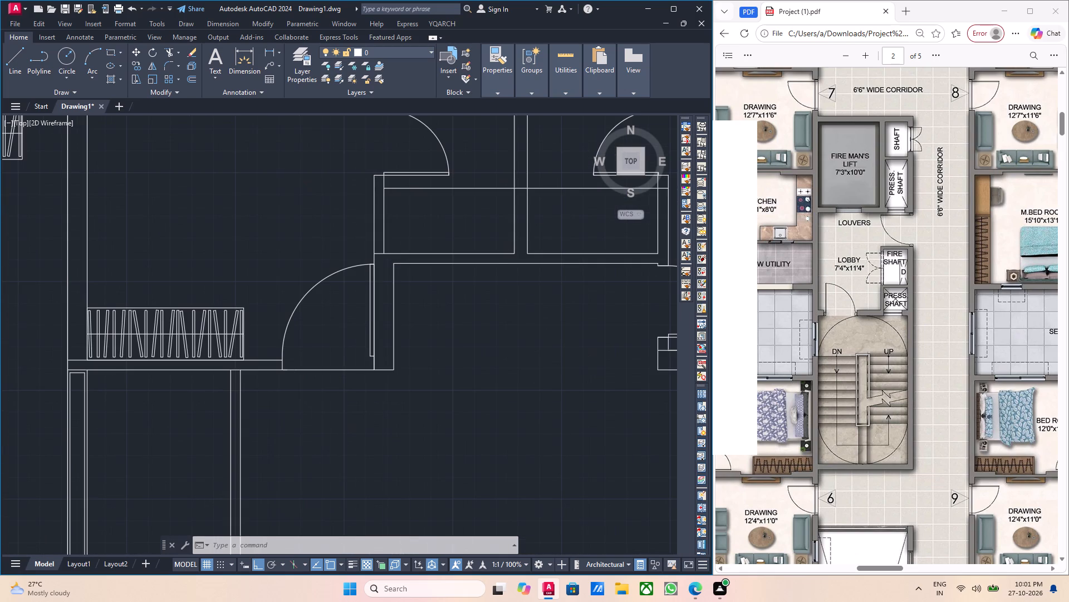
key(space)
scroll(341, 405, up, 2)
click(345, 377)
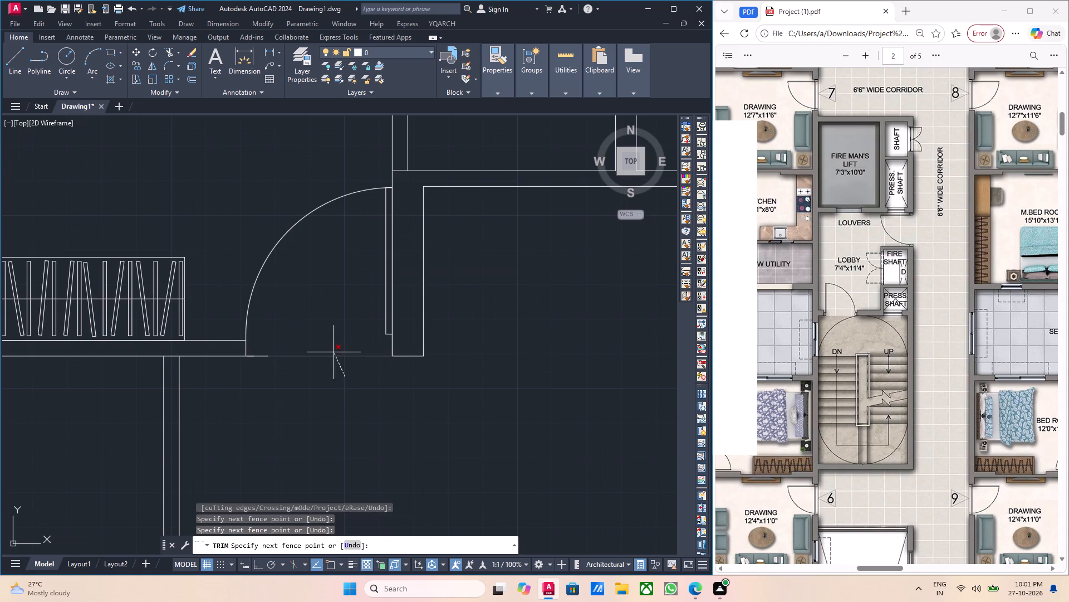
click(334, 352)
click(265, 357)
click(253, 357)
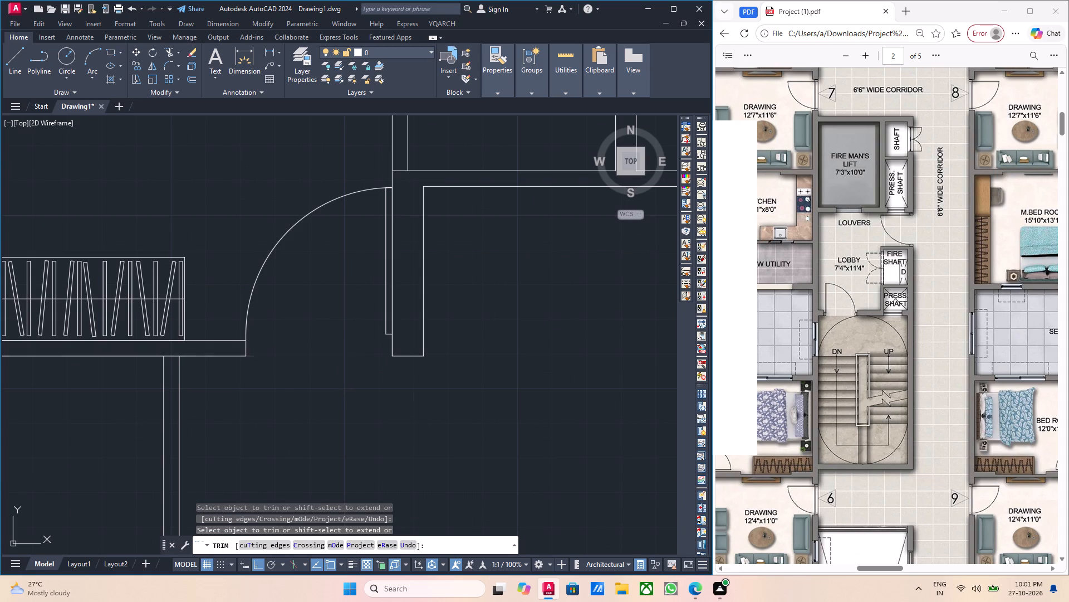
key(Escape)
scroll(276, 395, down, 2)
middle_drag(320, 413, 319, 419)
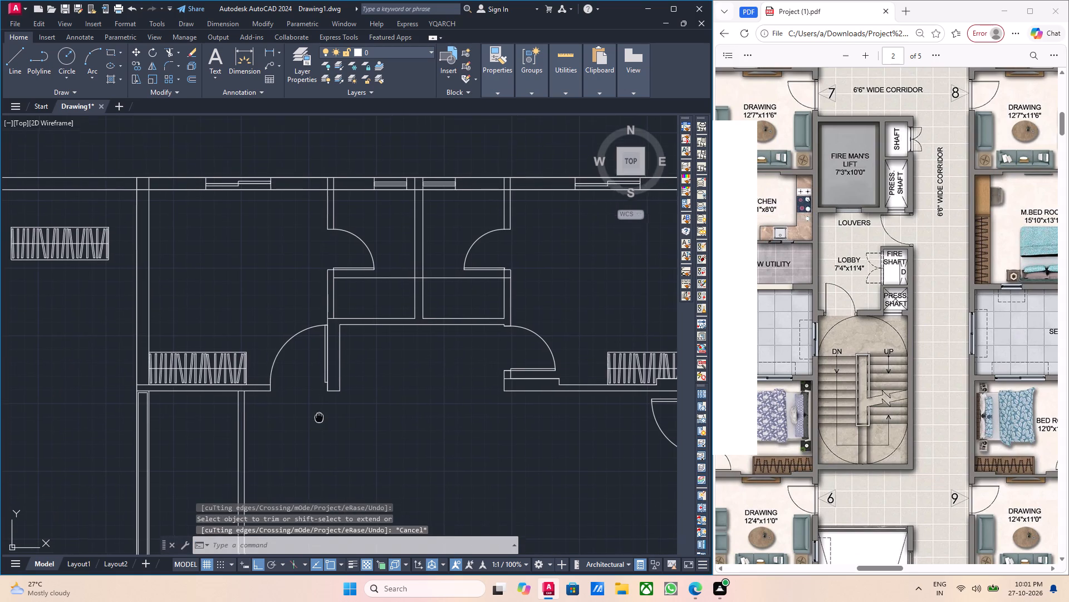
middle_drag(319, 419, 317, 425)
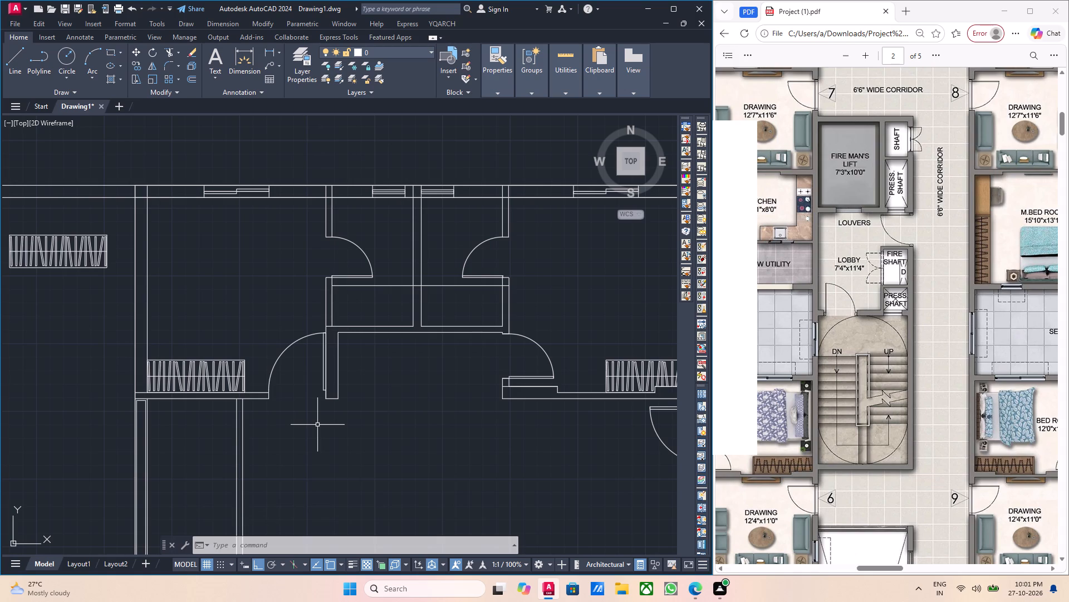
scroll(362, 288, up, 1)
Trim the horizontal line where it crosses the dividing wall between the left apartment's two upper toilets and the second toilet's outer wall.
key(space)
scroll(429, 290, up, 3)
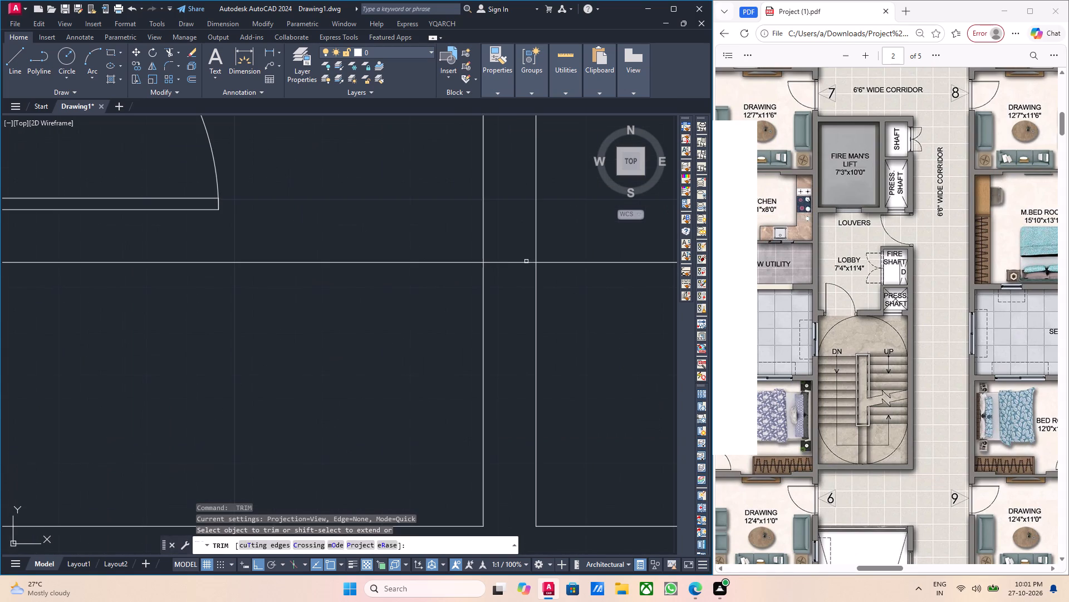
drag(516, 269, 508, 255)
click(503, 247)
scroll(505, 251, down, 3)
click(507, 267)
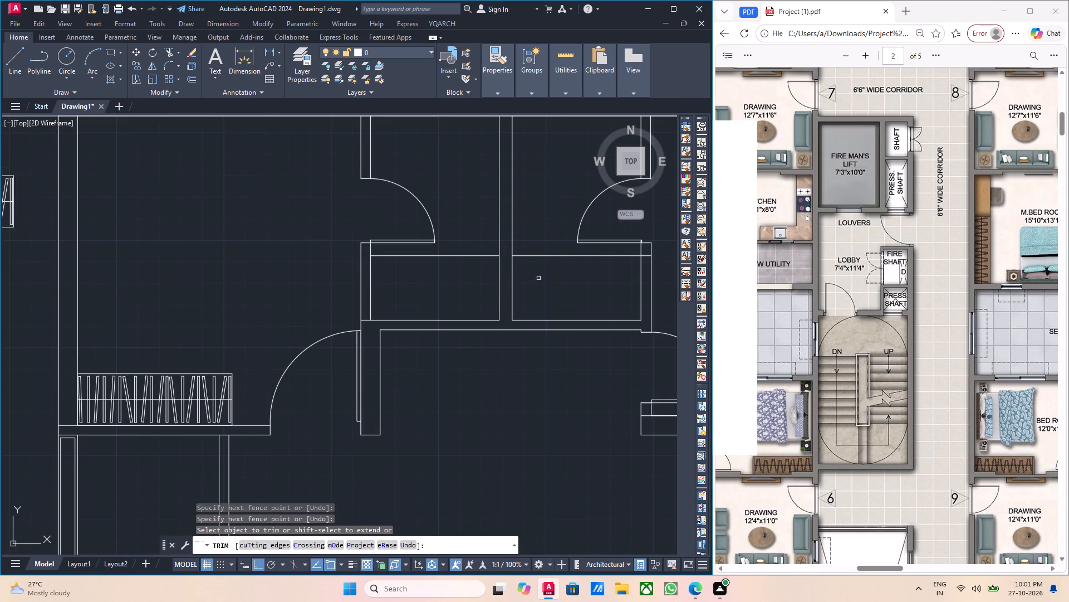
middle_drag(577, 290, 429, 312)
scroll(527, 274, up, 2)
click(463, 290)
click(463, 284)
key(space)
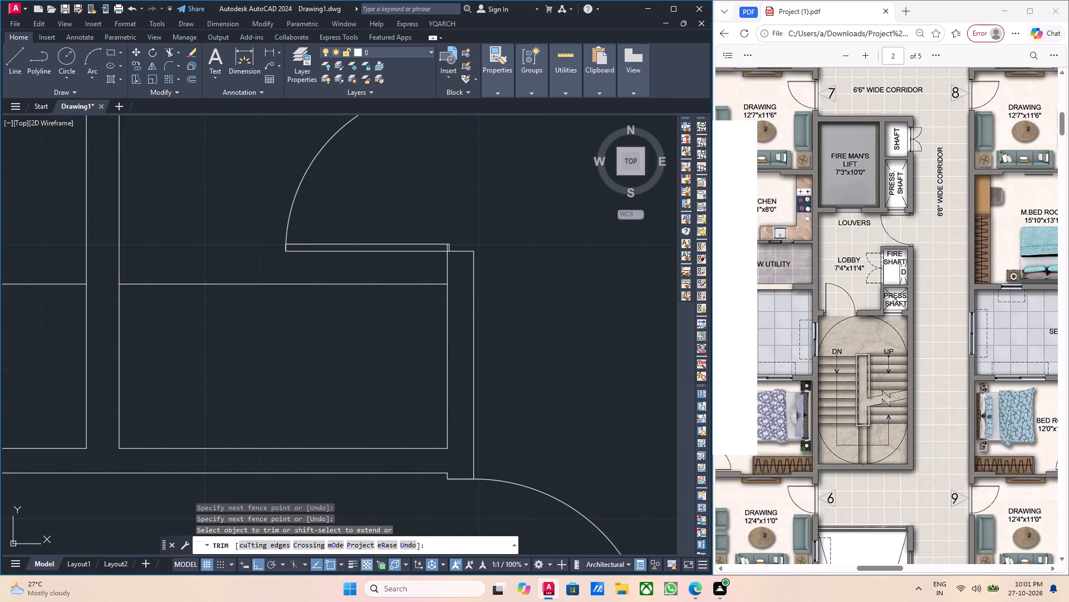
Trim the three short lines crossing the vertical wall between the left apartment's wardrobe bedroom and the upper service slab.
scroll(463, 282, down, 6)
middle_drag(484, 310, 418, 327)
scroll(486, 314, up, 3)
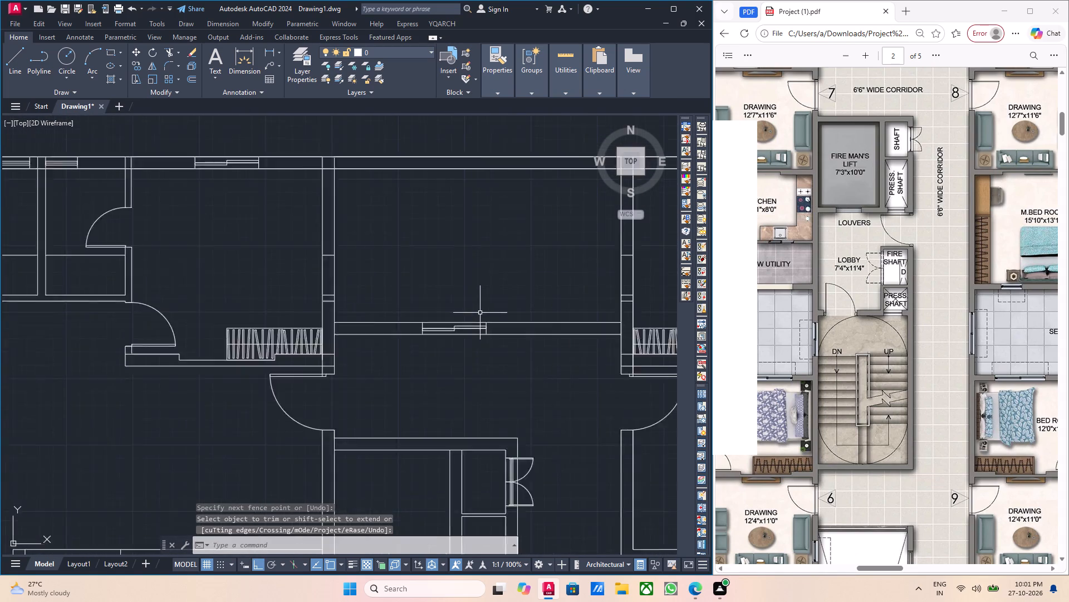
scroll(480, 313, up, 1)
middle_drag(341, 292, 386, 329)
middle_drag(347, 338, 398, 353)
scroll(364, 360, down, 1)
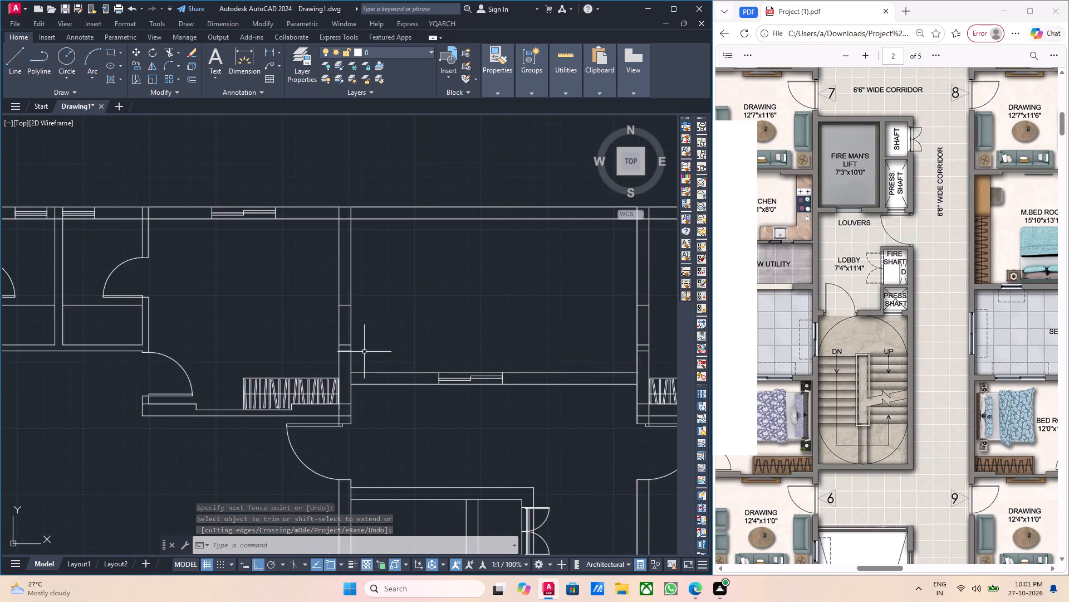
scroll(364, 352, down, 1)
middle_drag(367, 355, 391, 377)
scroll(365, 364, up, 1)
key(space)
scroll(370, 381, up, 3)
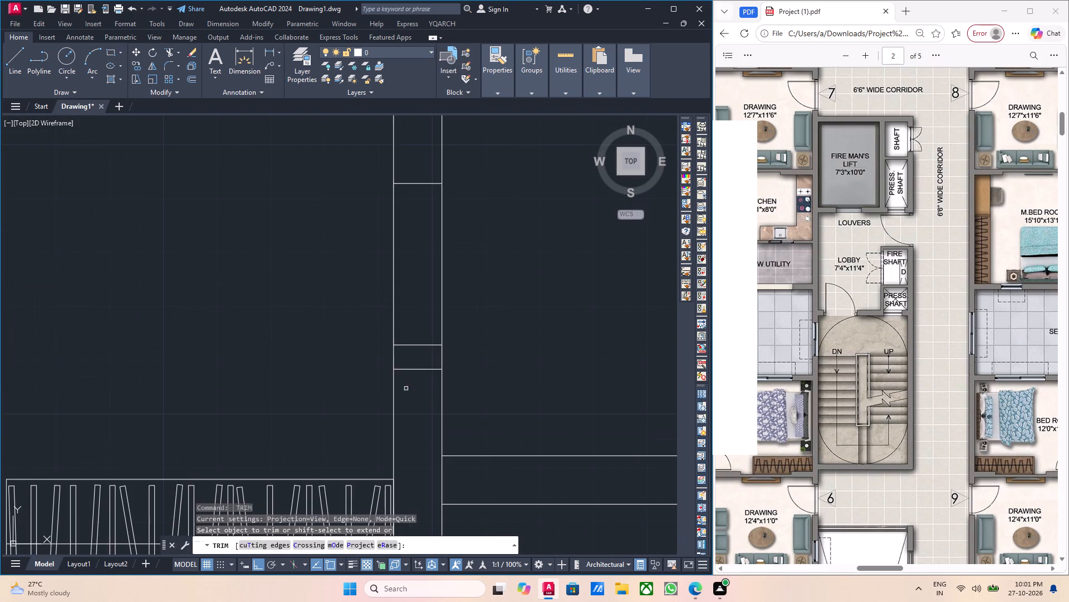
click(420, 386)
click(407, 173)
scroll(423, 235, down, 5)
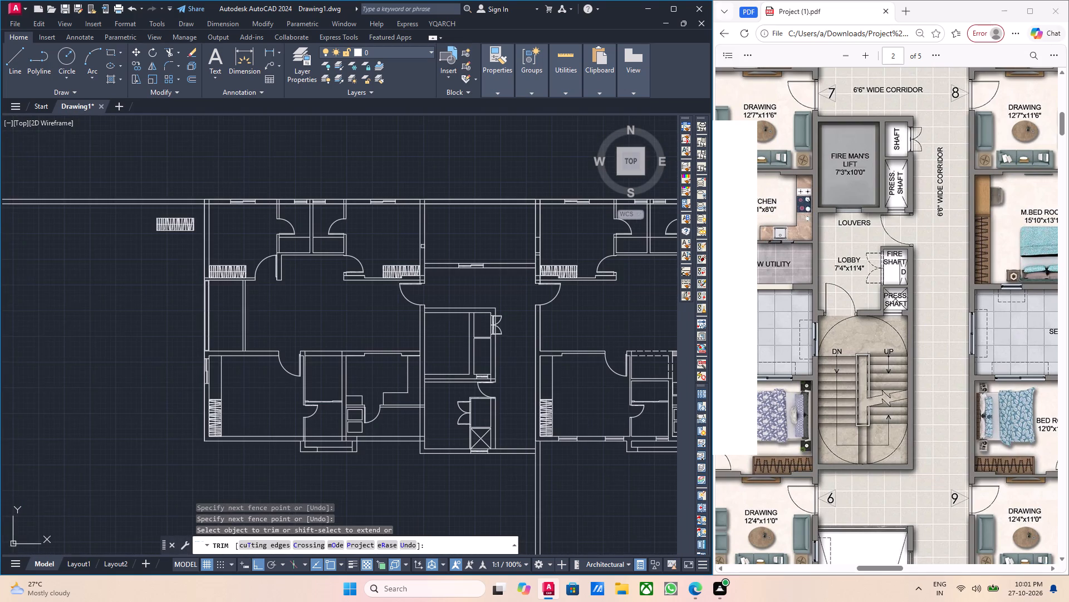
middle_drag(430, 269, 397, 288)
key(Escape)
Trim the overlong pair of top wall lines back to the left apartment's outer corner.
middle_drag(423, 274, 364, 295)
scroll(356, 294, down, 2)
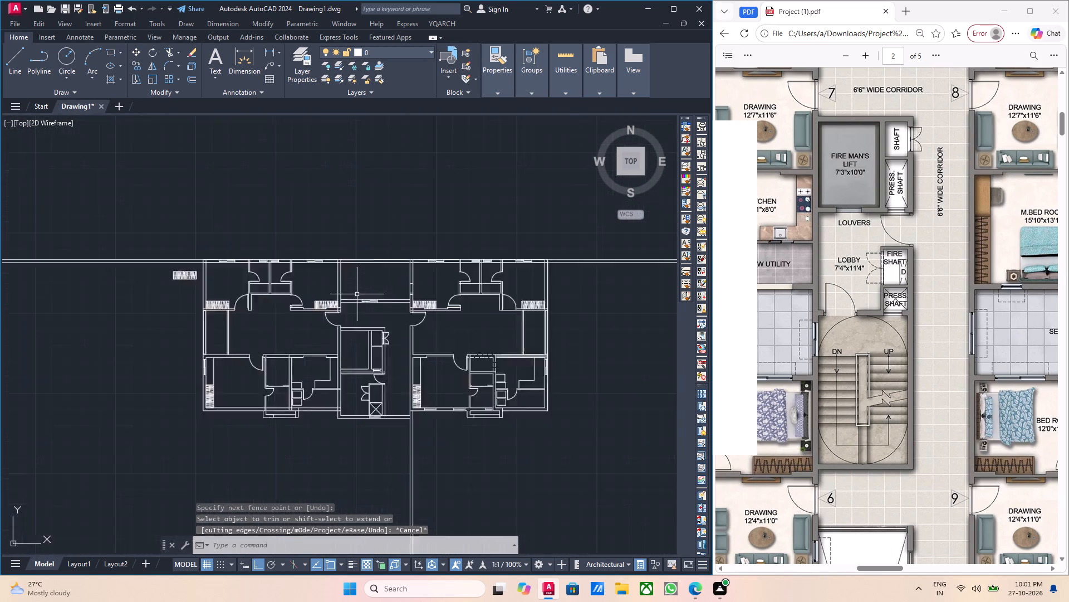
scroll(358, 294, down, 1)
middle_drag(255, 314, 296, 318)
key(space)
scroll(289, 301, up, 3)
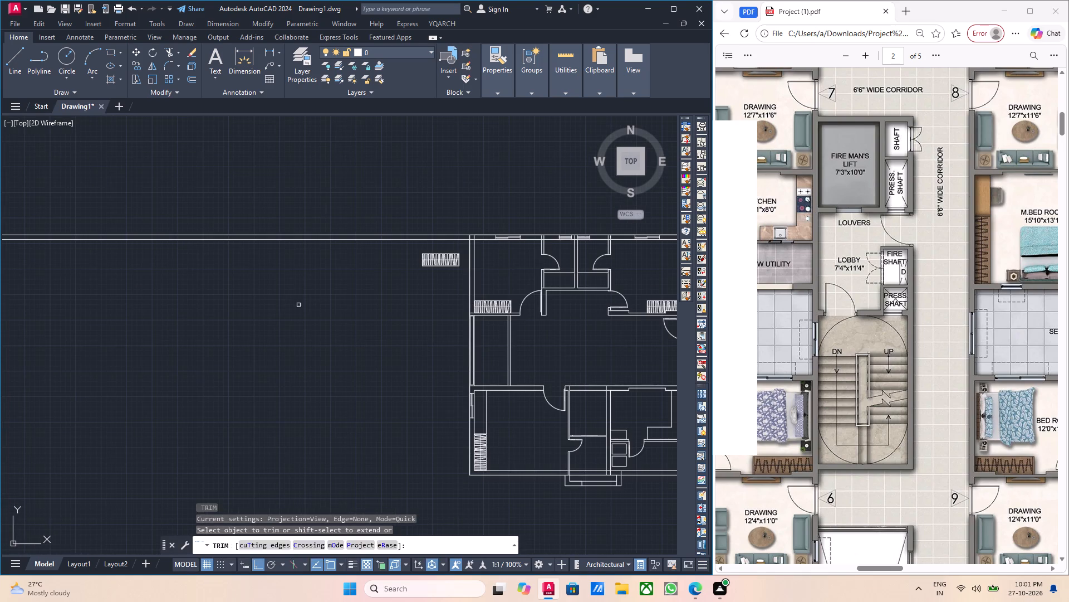
drag(300, 305, 295, 286)
click(253, 212)
click(272, 256)
Trim the overlong pair of top wall lines back to the right apartment's outer corner.
scroll(273, 258, down, 4)
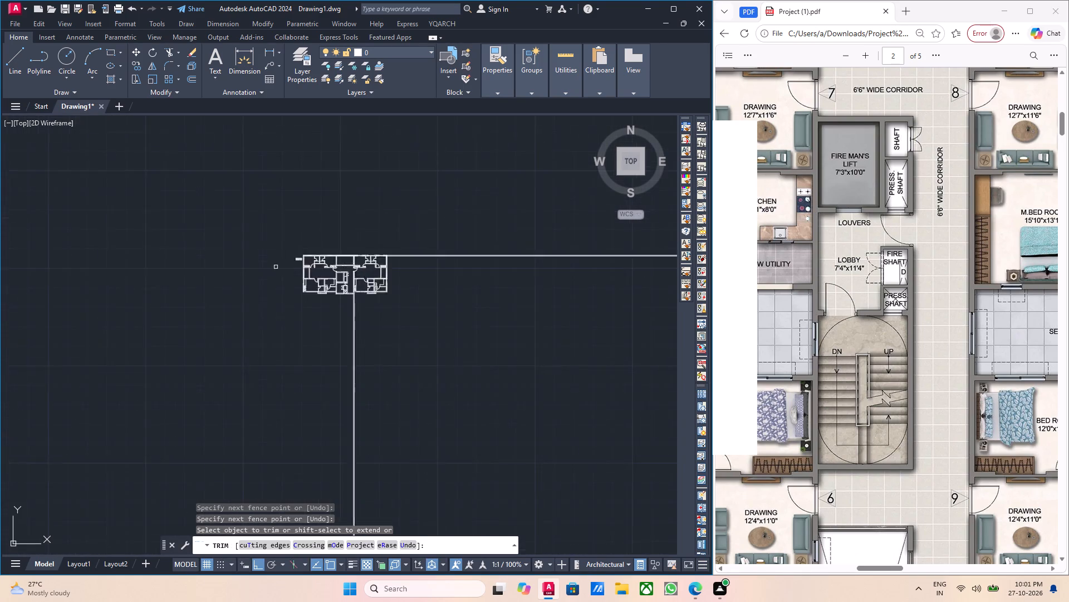
scroll(308, 282, up, 1)
scroll(267, 256, up, 2)
scroll(276, 265, down, 2)
middle_drag(398, 288, 224, 294)
scroll(394, 263, up, 1)
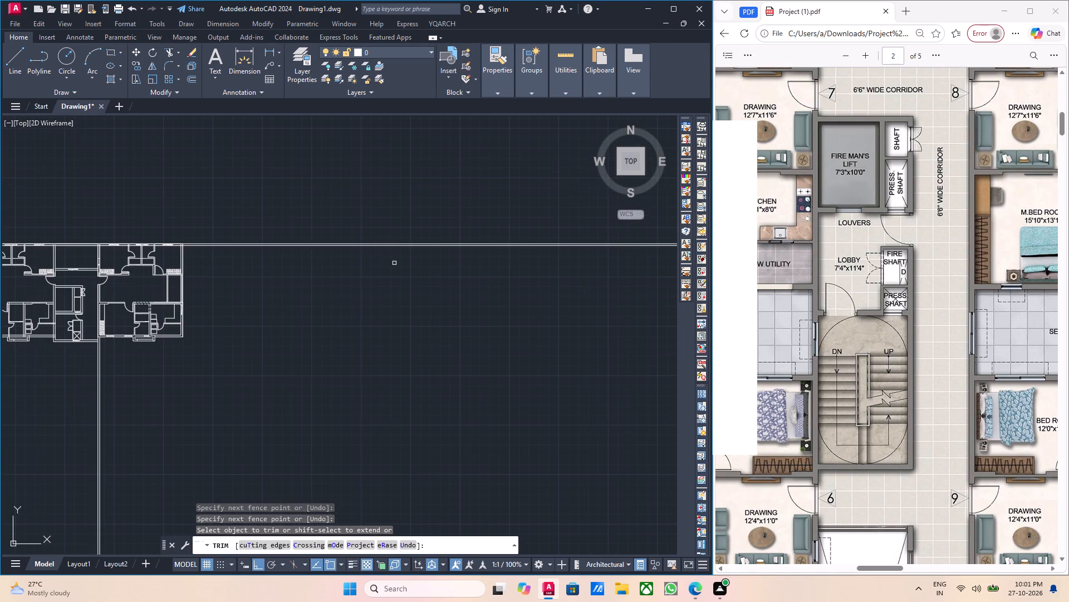
drag(368, 265, 366, 255)
click(345, 227)
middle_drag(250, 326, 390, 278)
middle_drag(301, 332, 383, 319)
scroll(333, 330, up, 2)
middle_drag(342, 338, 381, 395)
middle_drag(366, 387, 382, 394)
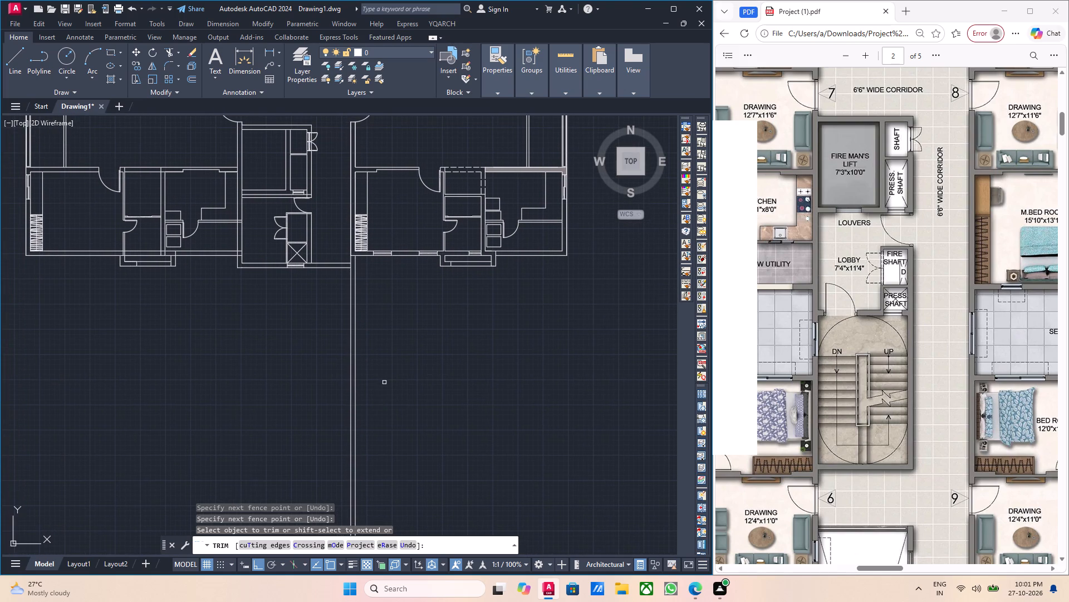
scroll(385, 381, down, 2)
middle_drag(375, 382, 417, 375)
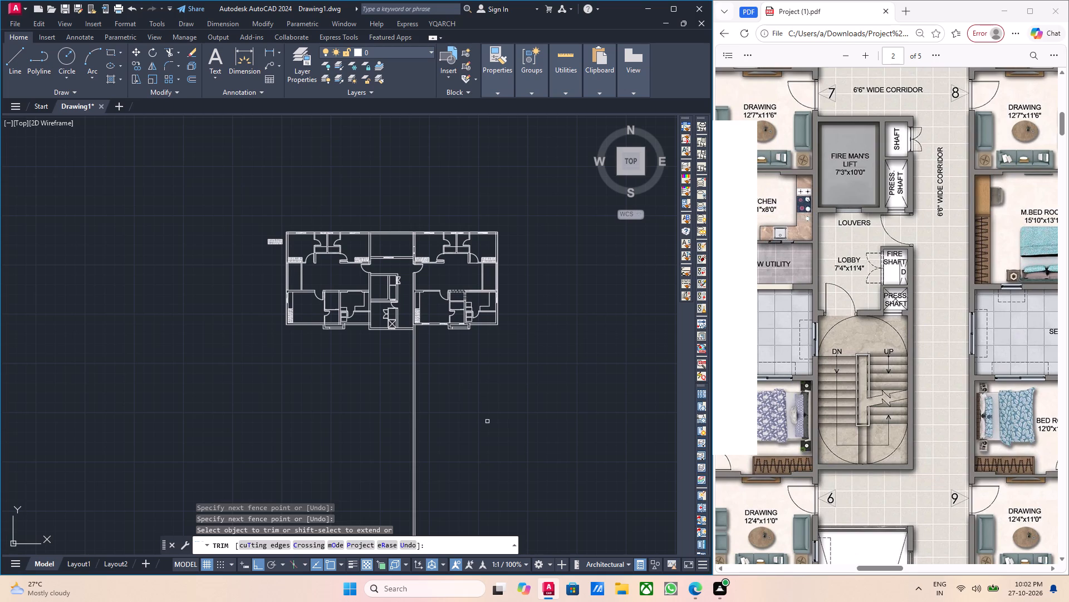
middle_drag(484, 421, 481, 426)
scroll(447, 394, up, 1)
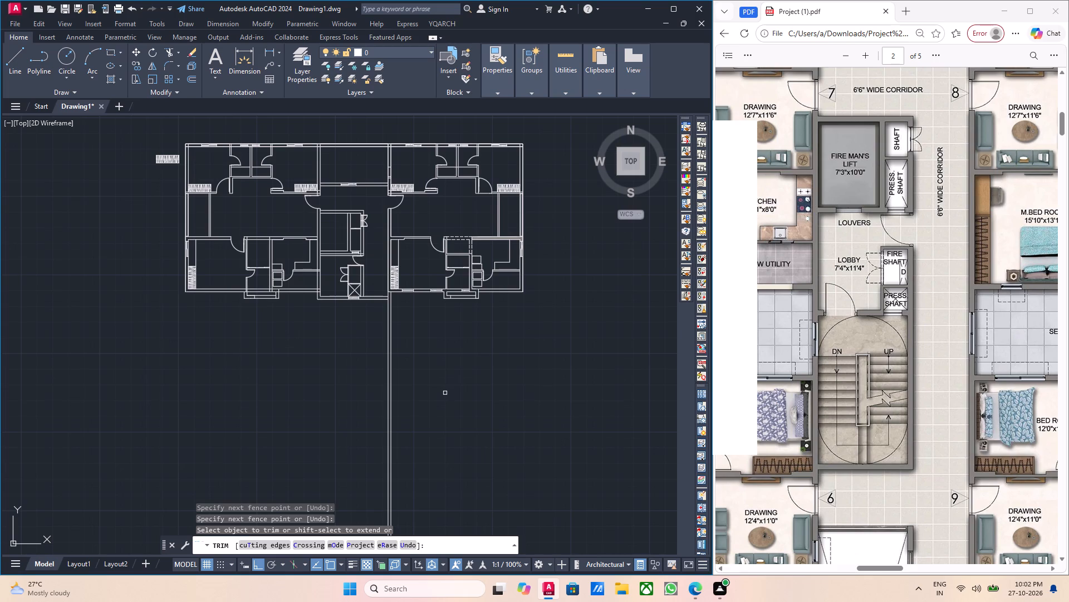
Examine the reference PDF's overall layout, comparing the apartments on both sides of the central corridor below the drawn pair.
scroll(861, 314, down, 1)
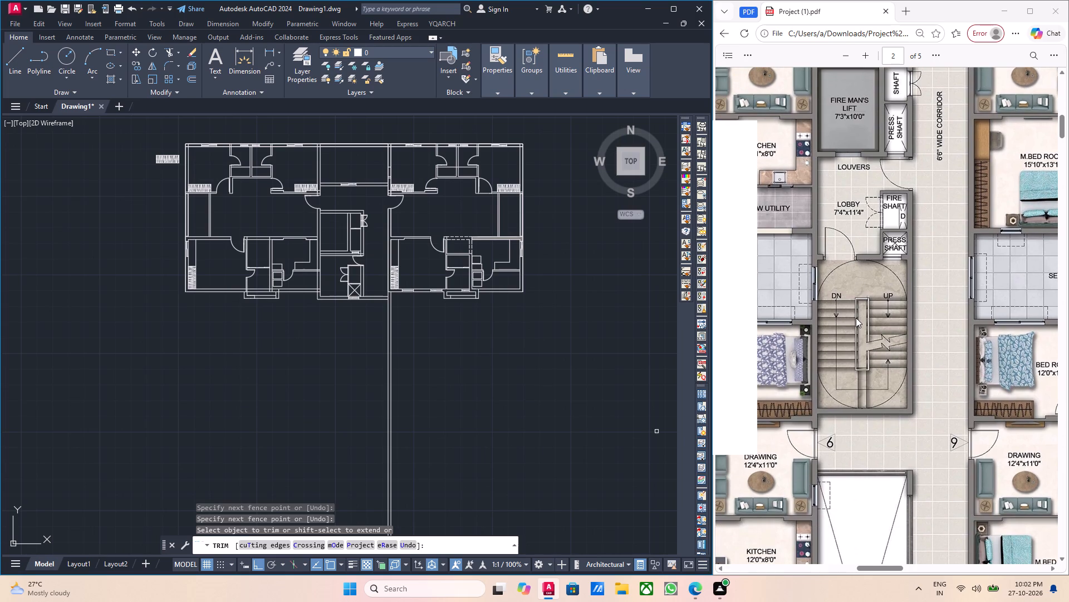
ctrl+scroll(855, 317, down, 4)
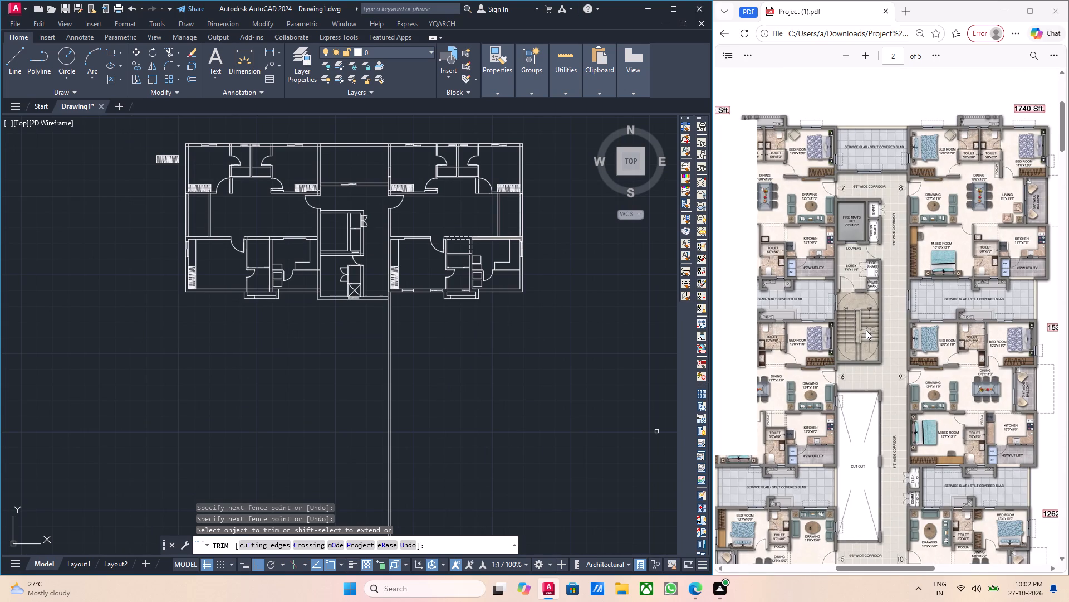
ctrl+scroll(866, 330, down, 3)
middle_drag(817, 323, 903, 324)
middle_drag(886, 323, 810, 331)
scroll(916, 314, up, 1)
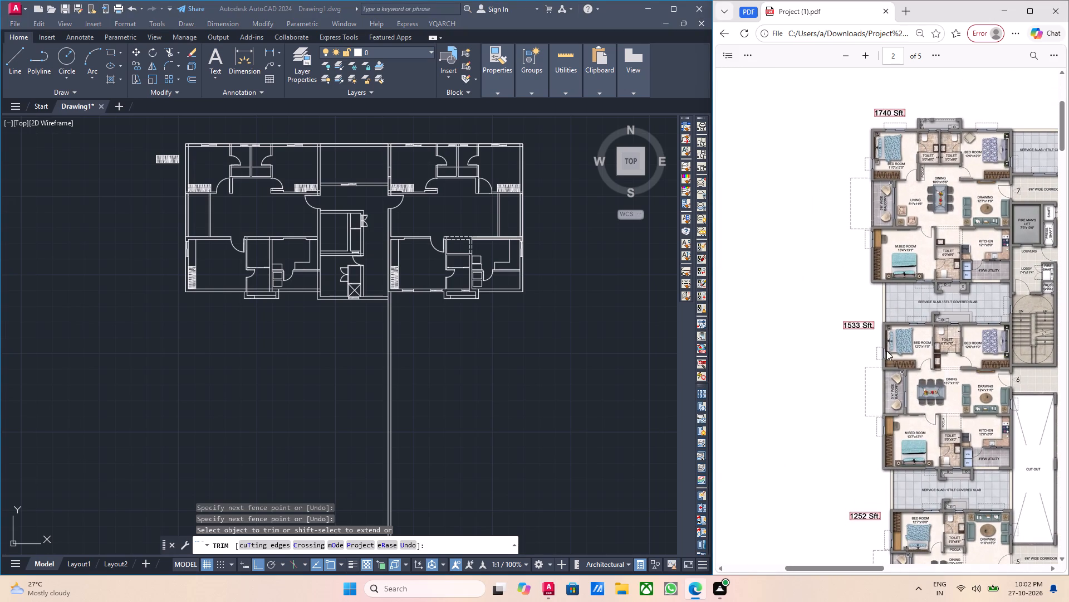
ctrl+middle_drag(753, 370, 803, 370)
ctrl+scroll(812, 370, down, 1)
scroll(818, 367, down, 2)
ctrl+scroll(842, 367, up, 3)
ctrl+scroll(842, 367, down, 5)
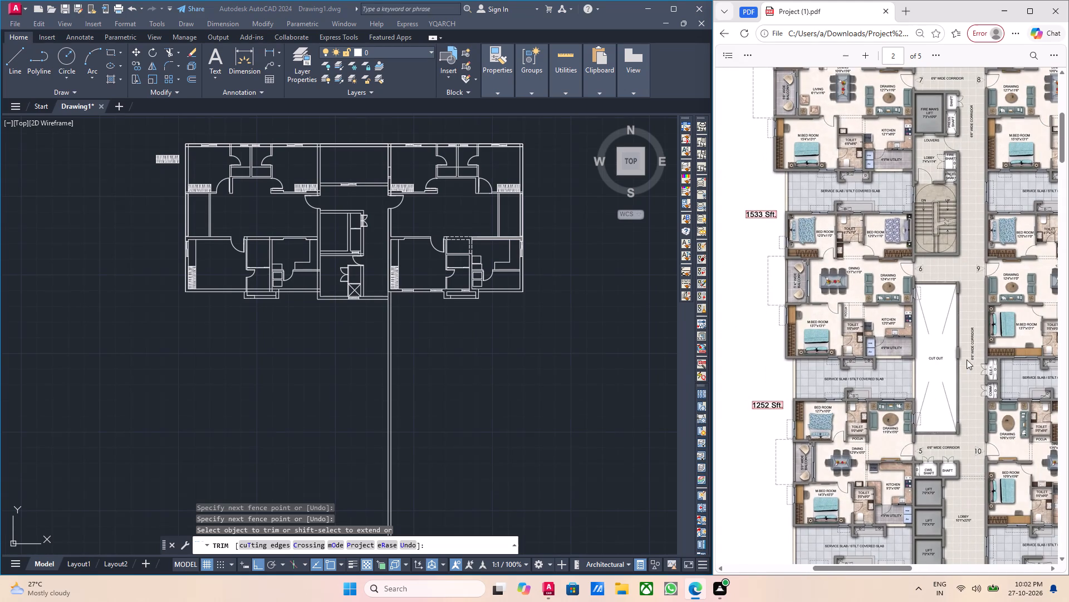
ctrl+middle_drag(887, 371, 845, 372)
ctrl+middle_drag(840, 372, 898, 371)
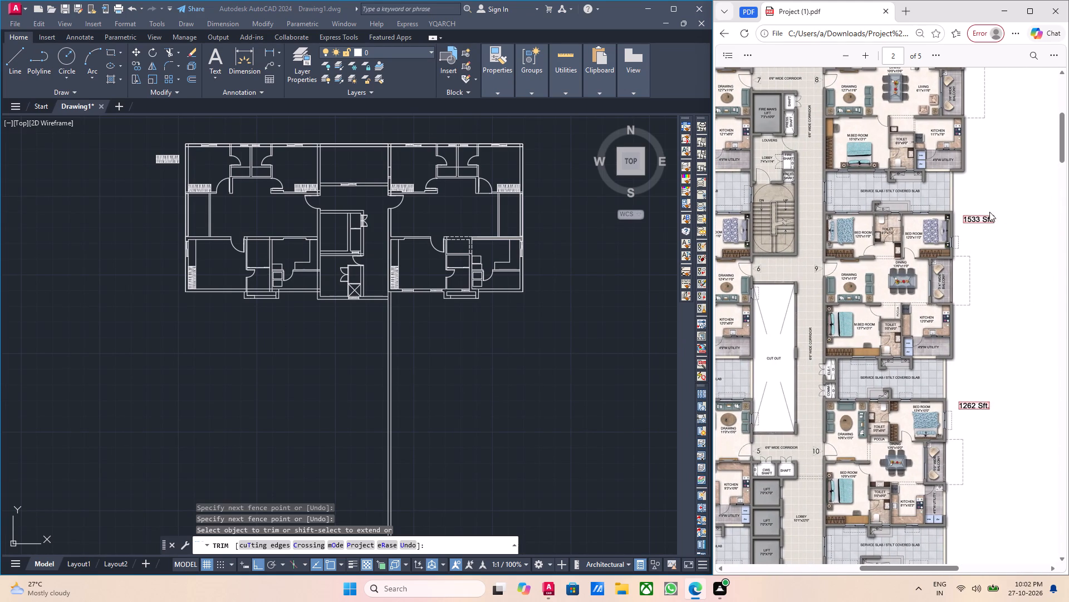
Examine the 1533 Sft apartments in the reference PDF and the service slabs separating them from the upper 1740 Sft apartments.
ctrl+scroll(905, 203, up, 3)
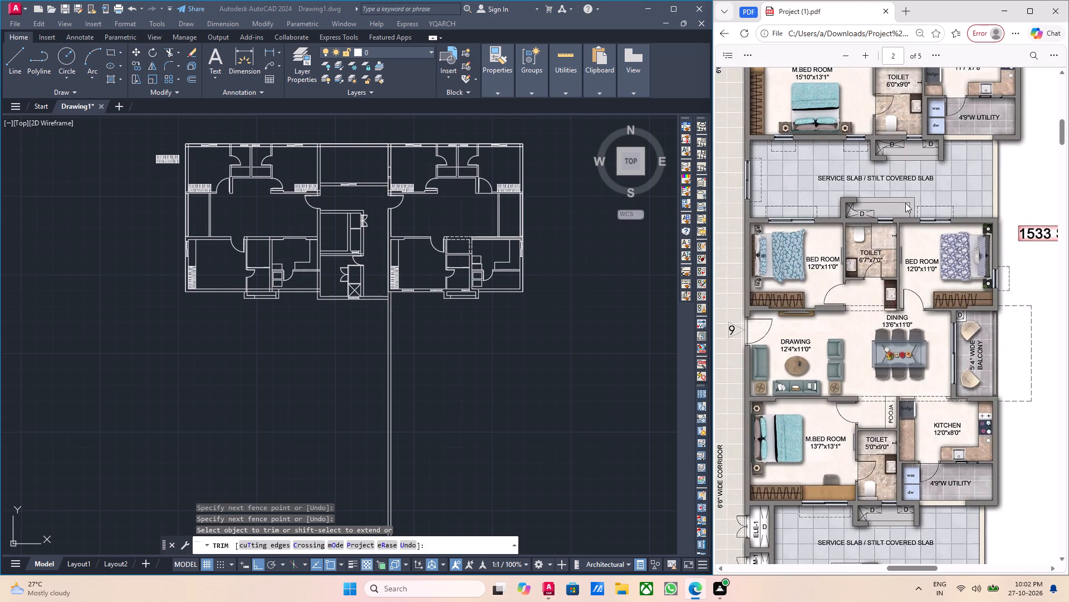
ctrl+scroll(905, 203, down, 2)
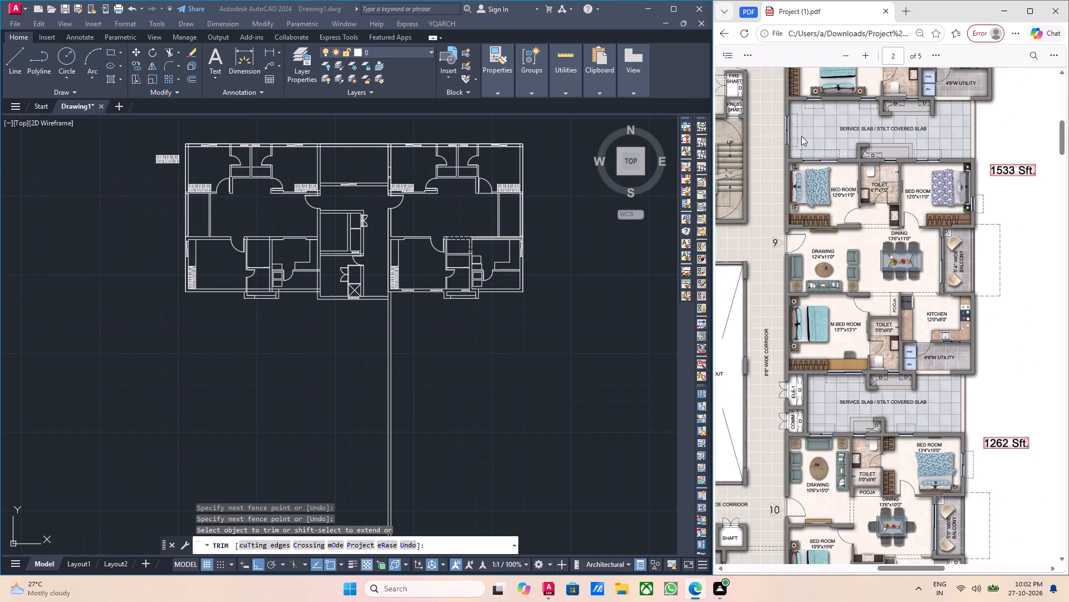
ctrl+middle_drag(802, 136, 776, 134)
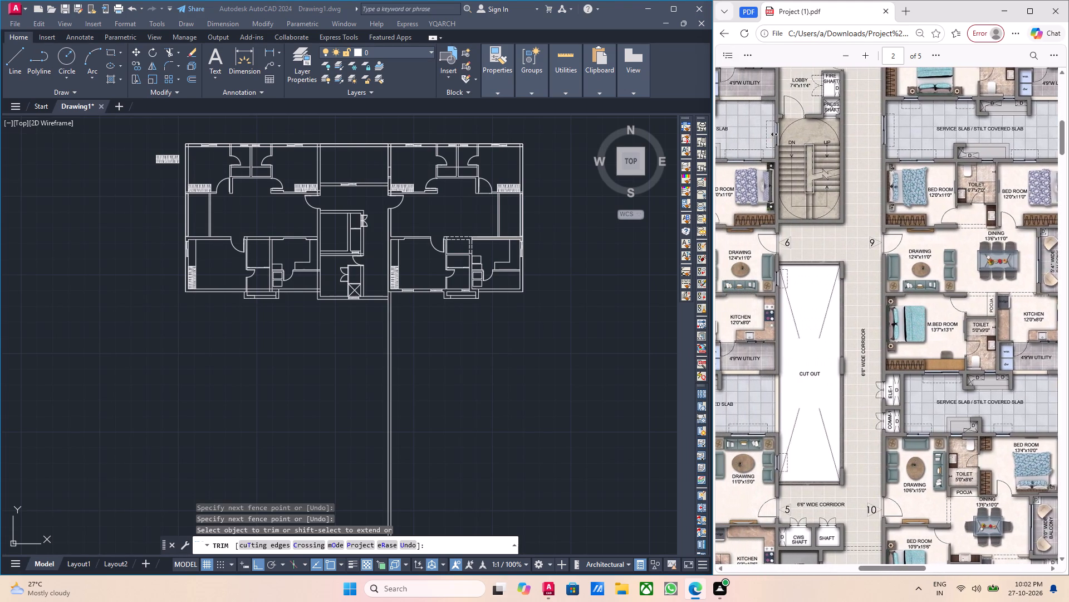
ctrl+middle_drag(776, 134, 767, 135)
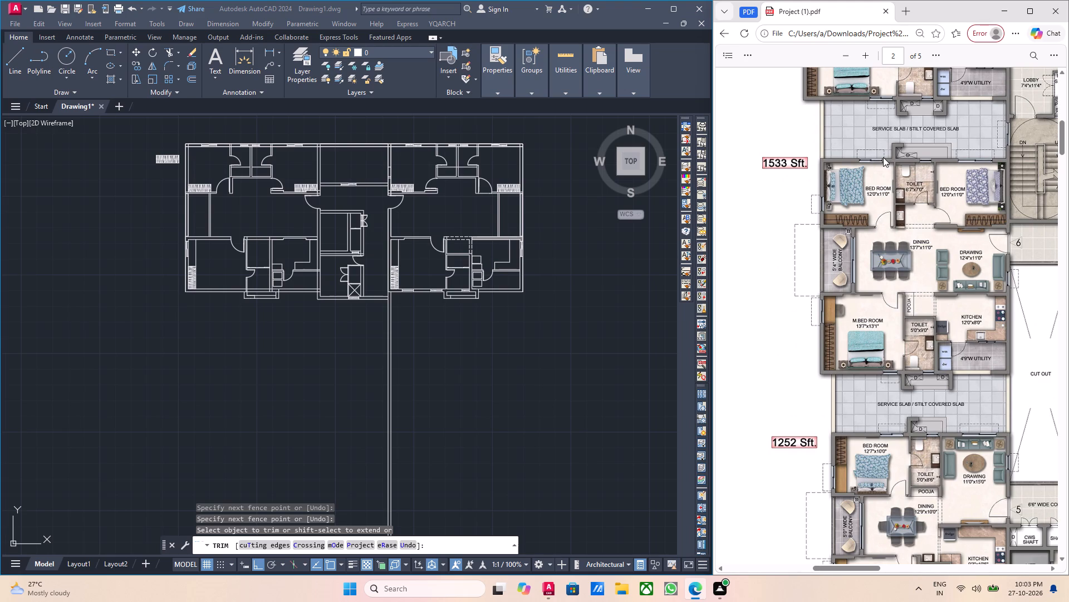
scroll(849, 210, up, 2)
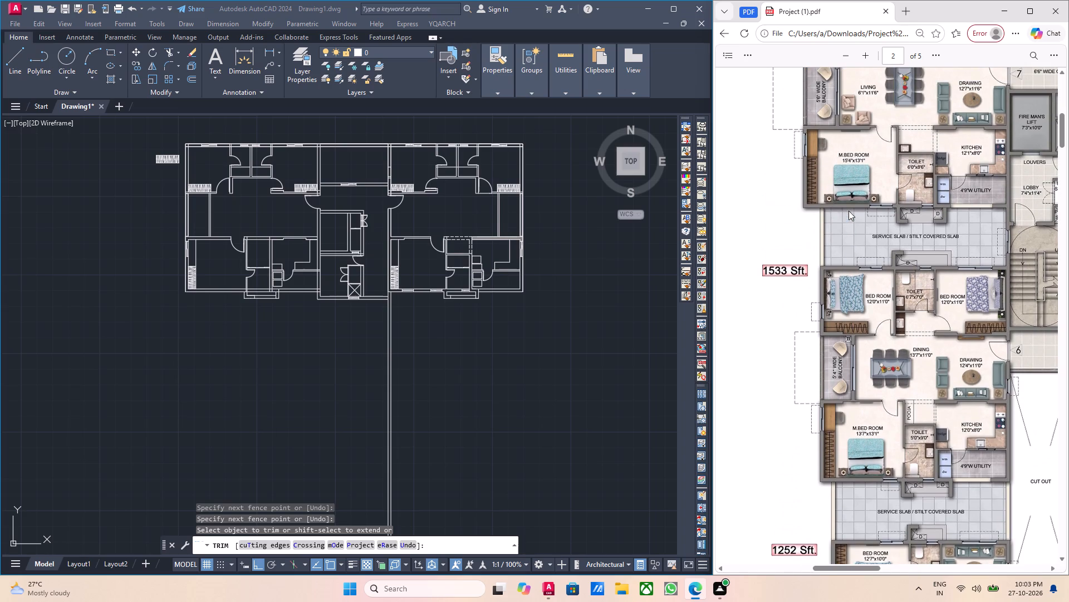
ctrl+middle_drag(846, 256, 876, 258)
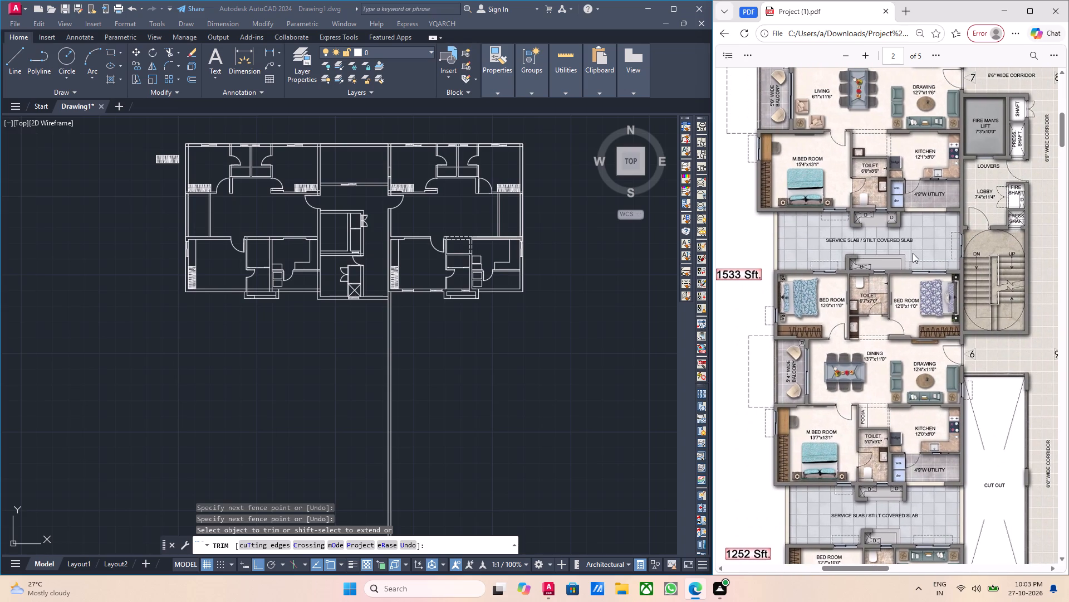
ctrl+middle_drag(880, 252, 905, 250)
scroll(942, 220, up, 2)
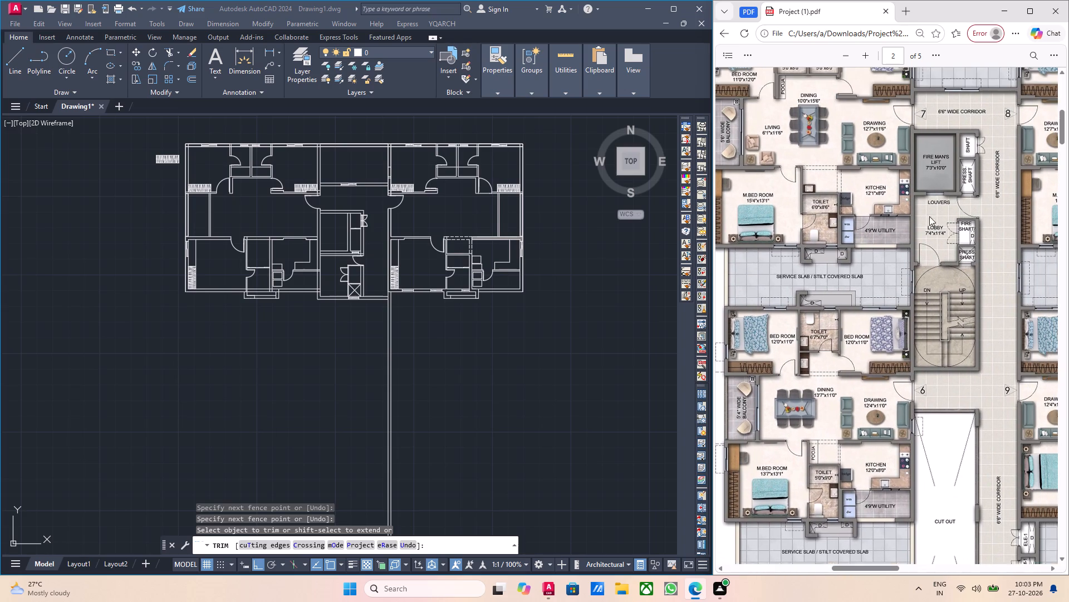
Examine the reference PDF's central core from the fire man's lift and stairs through the cut-outs and lifts to the bottom service slab.
scroll(935, 258, down, 1)
scroll(937, 365, down, 4)
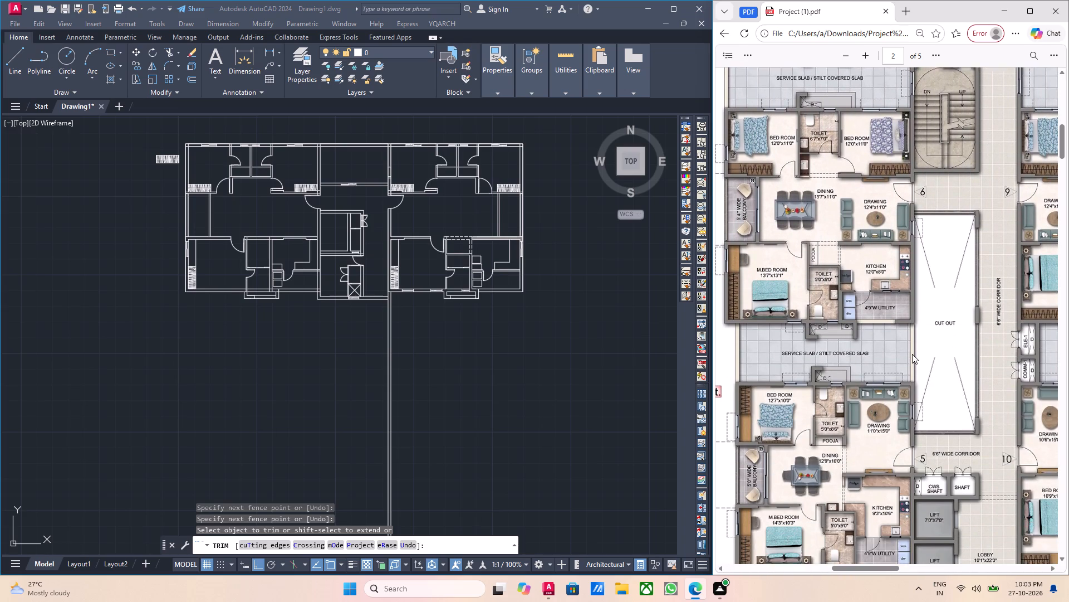
scroll(911, 353, down, 4)
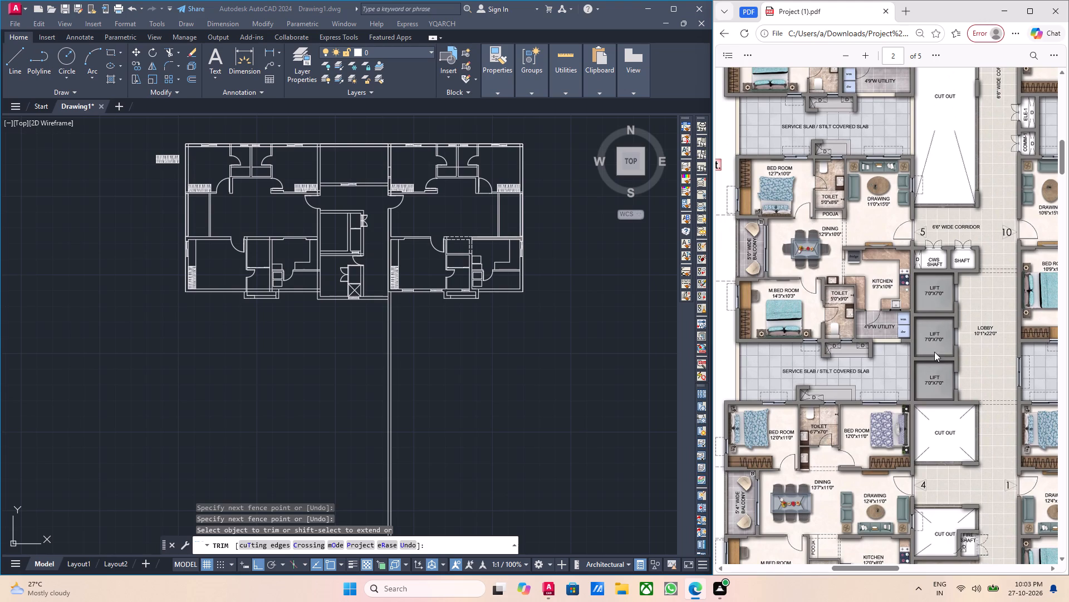
scroll(940, 360, down, 7)
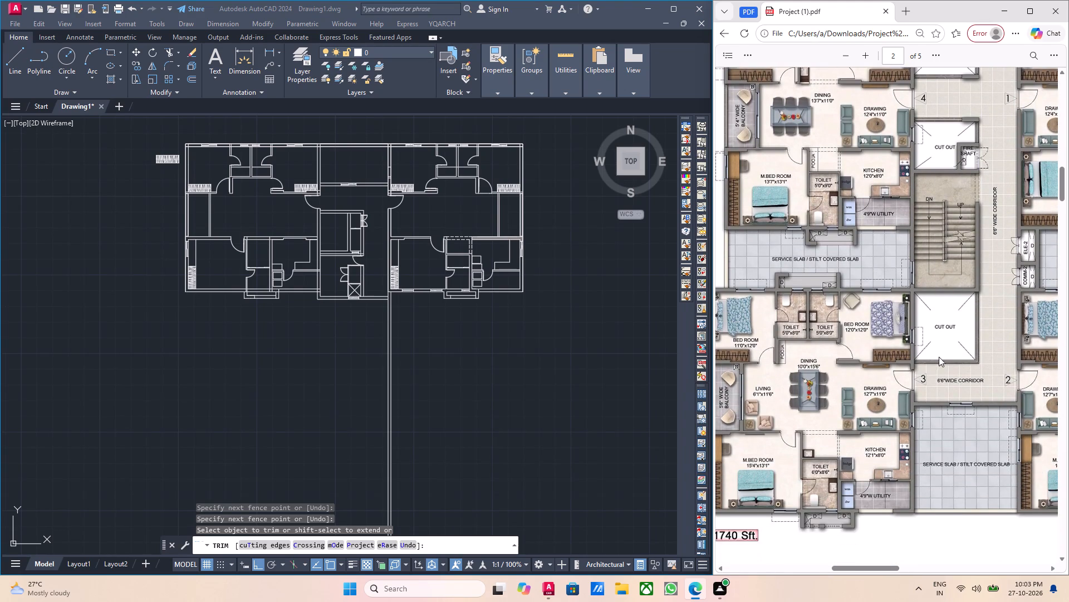
scroll(938, 357, down, 2)
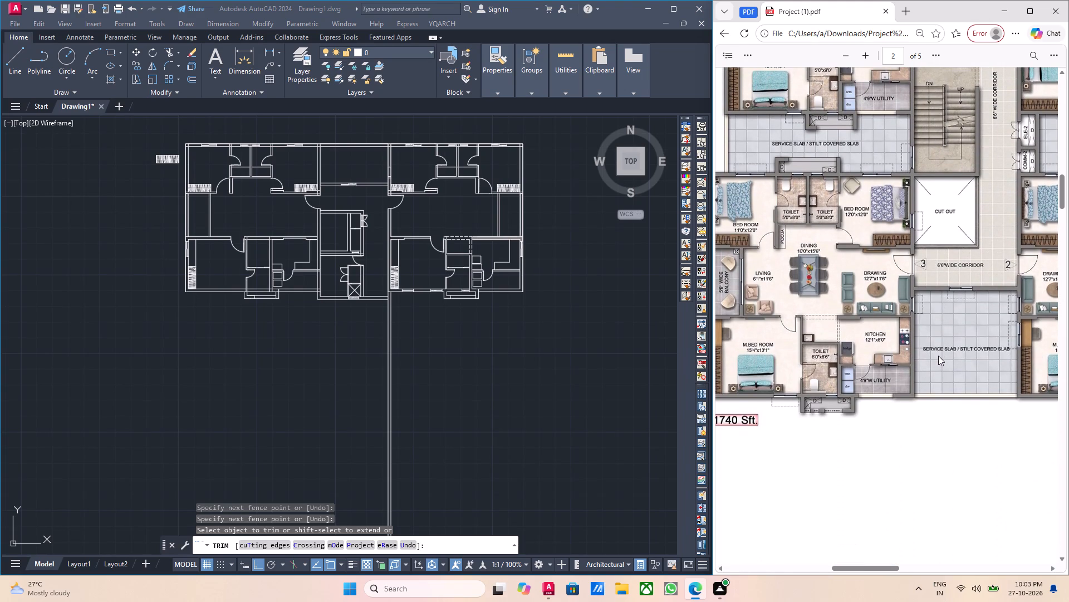
scroll(938, 355, up, 5)
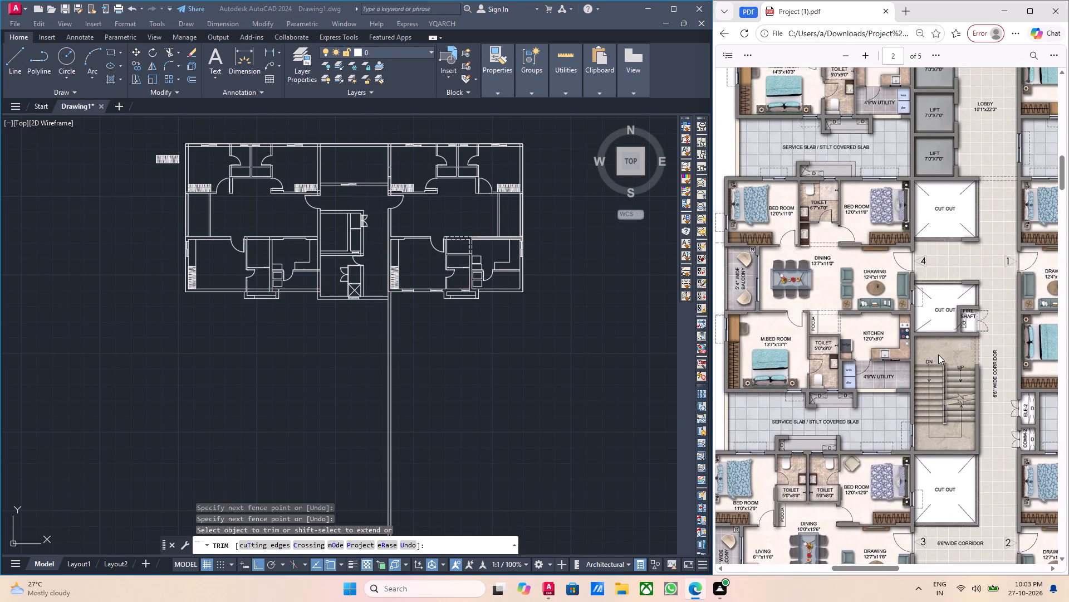
scroll(938, 355, up, 5)
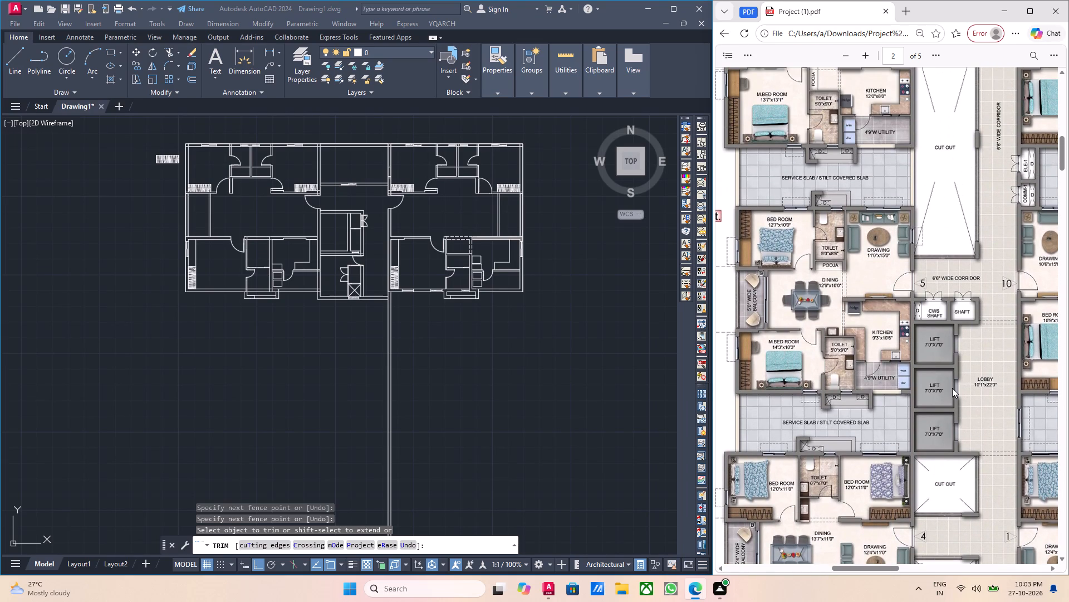
scroll(959, 396, up, 1)
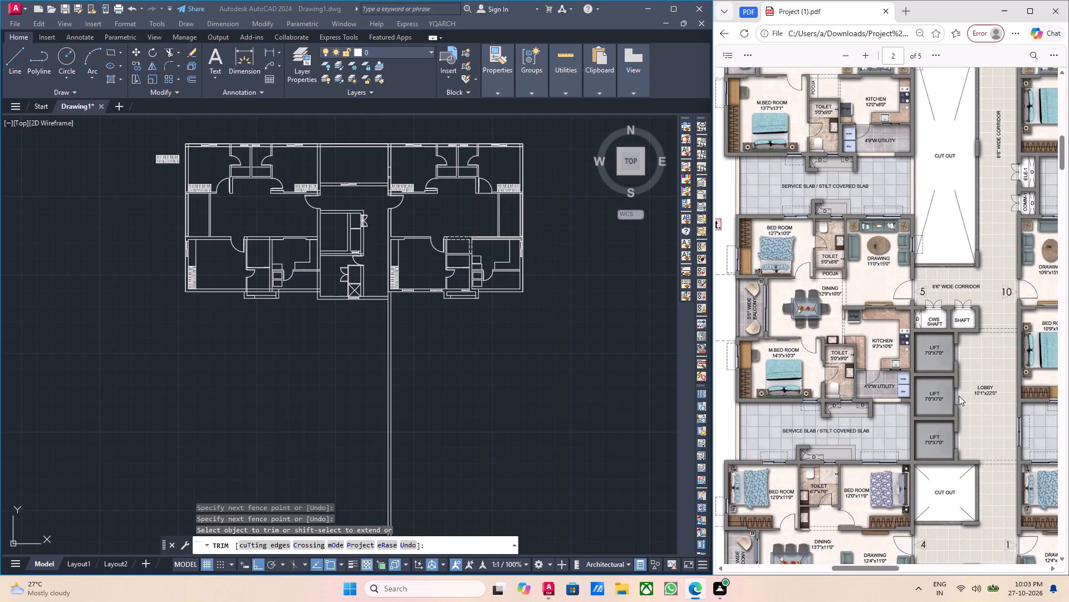
scroll(904, 399, up, 2)
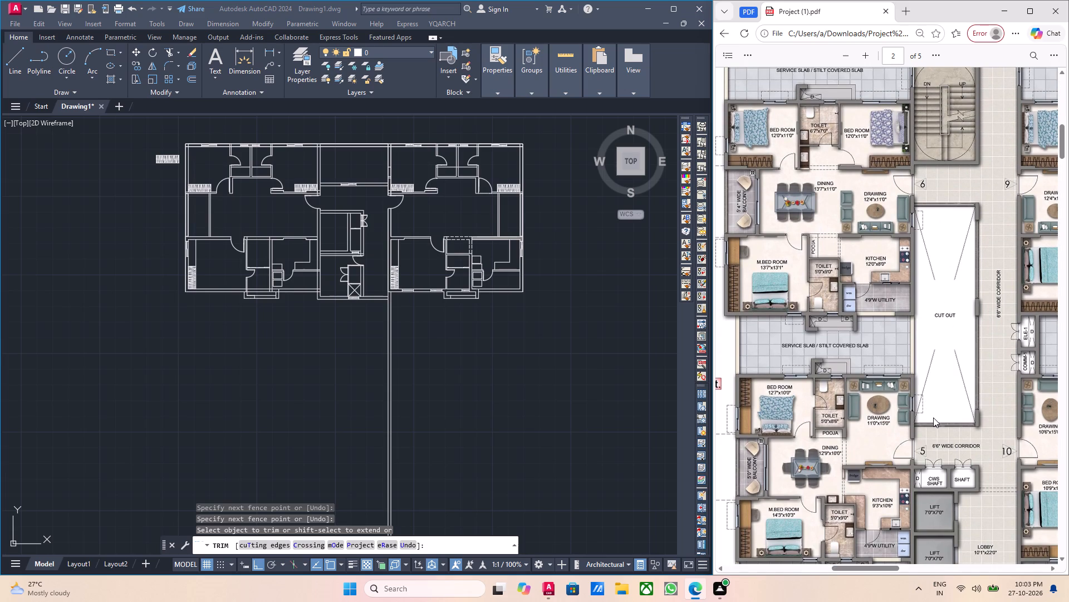
scroll(937, 417, up, 4)
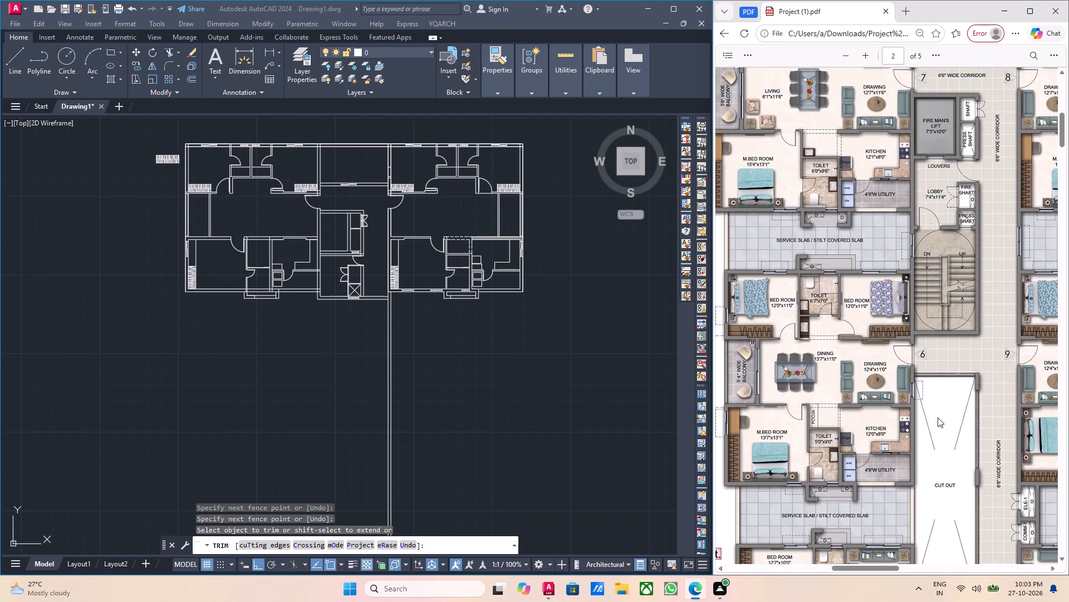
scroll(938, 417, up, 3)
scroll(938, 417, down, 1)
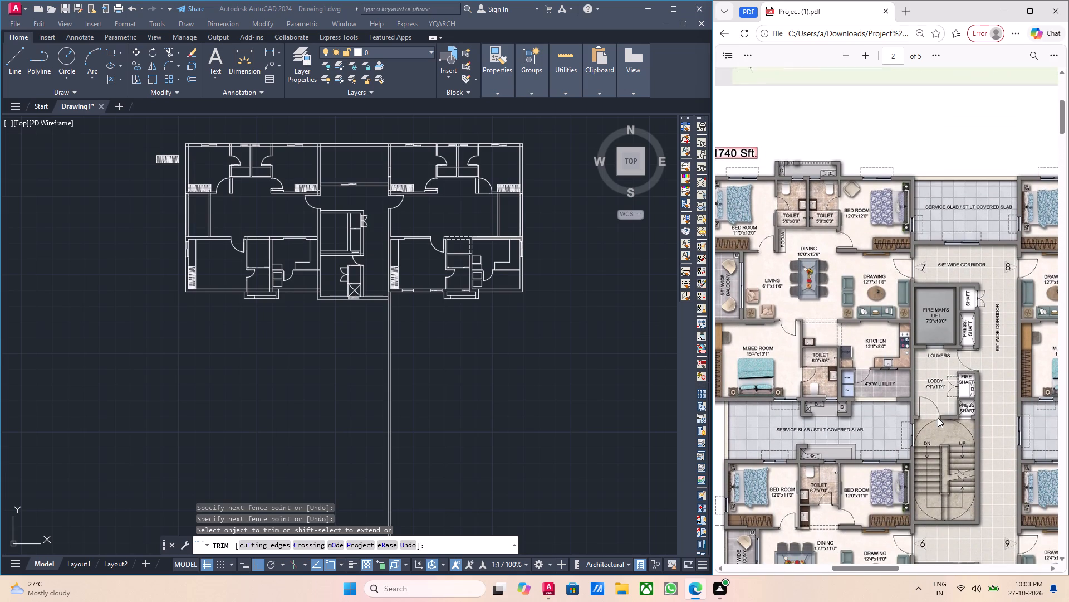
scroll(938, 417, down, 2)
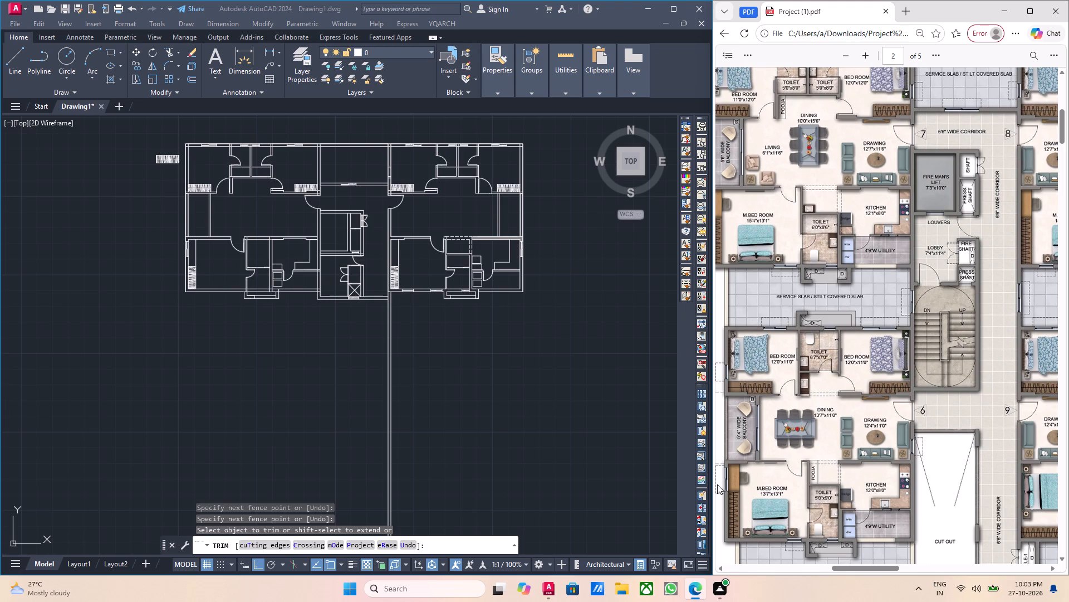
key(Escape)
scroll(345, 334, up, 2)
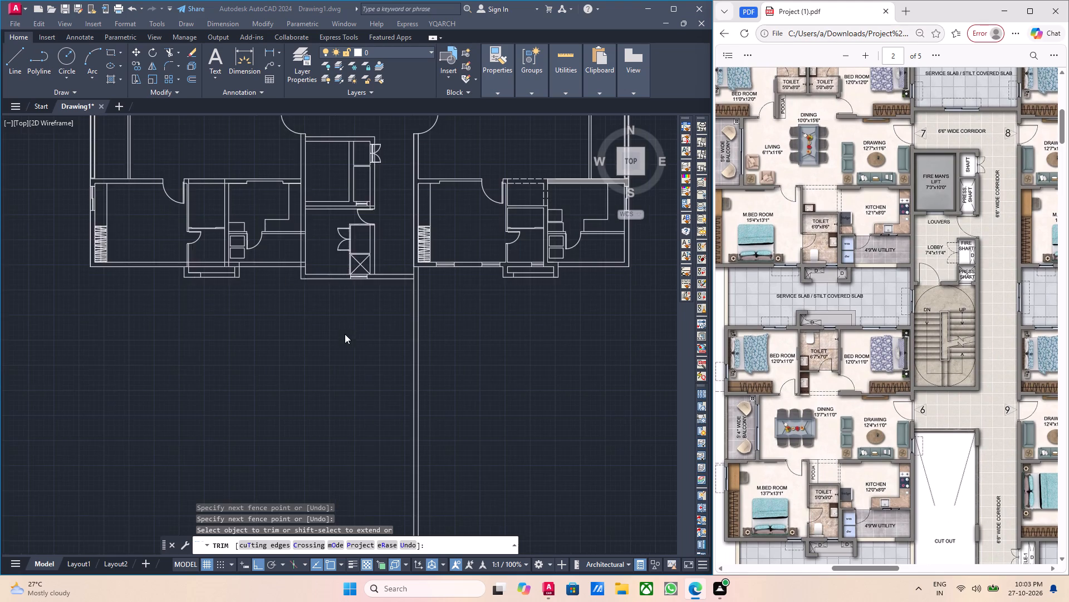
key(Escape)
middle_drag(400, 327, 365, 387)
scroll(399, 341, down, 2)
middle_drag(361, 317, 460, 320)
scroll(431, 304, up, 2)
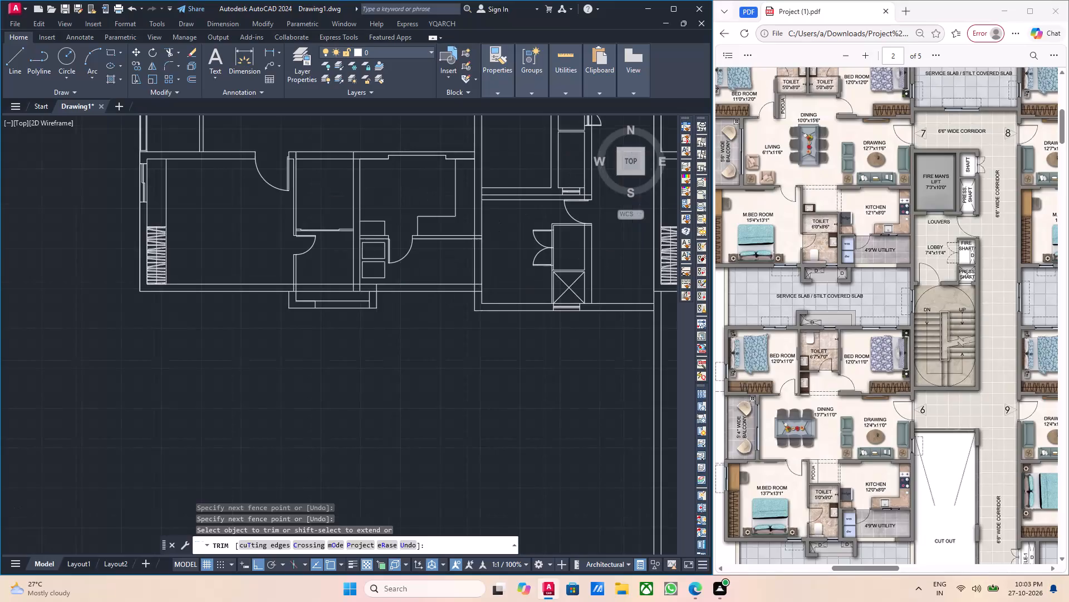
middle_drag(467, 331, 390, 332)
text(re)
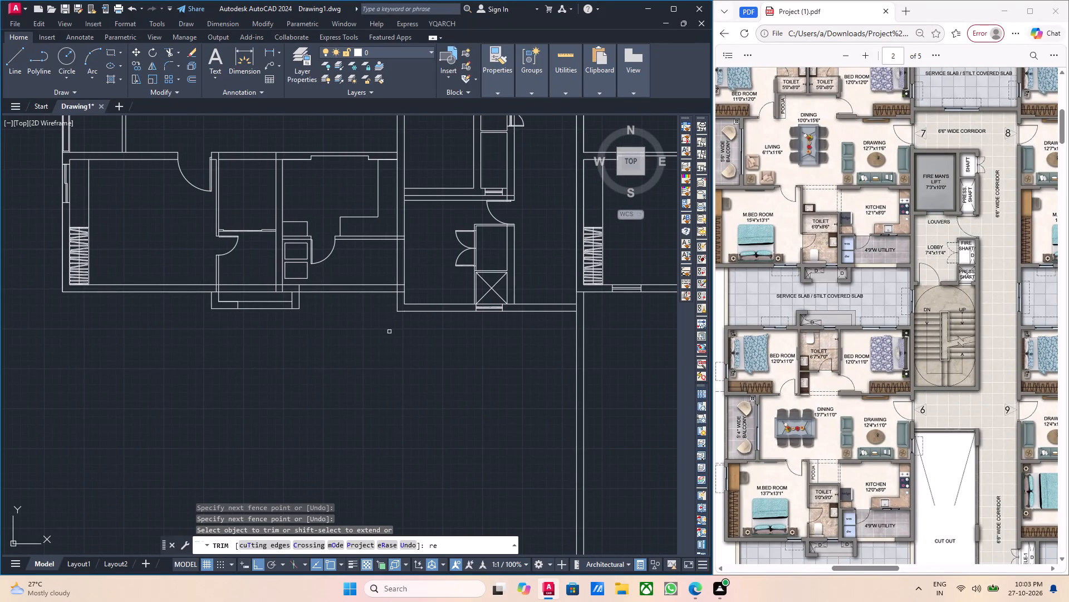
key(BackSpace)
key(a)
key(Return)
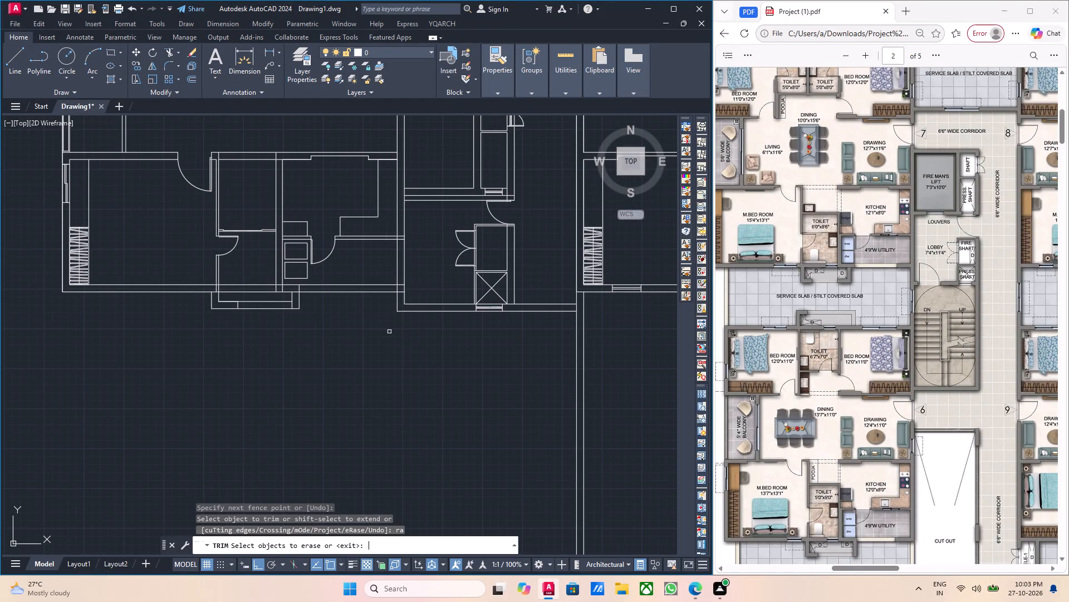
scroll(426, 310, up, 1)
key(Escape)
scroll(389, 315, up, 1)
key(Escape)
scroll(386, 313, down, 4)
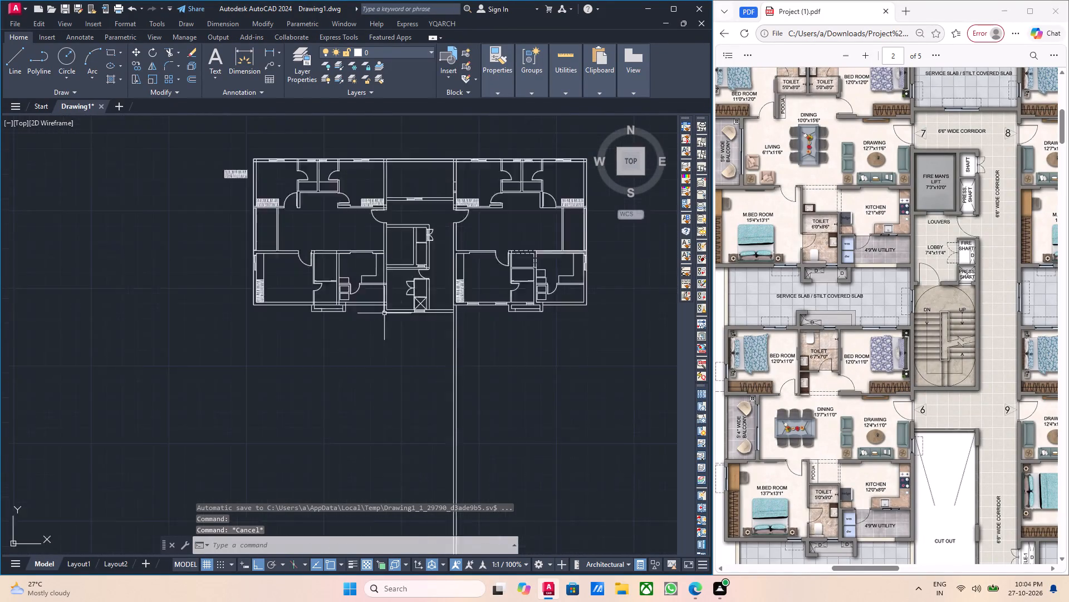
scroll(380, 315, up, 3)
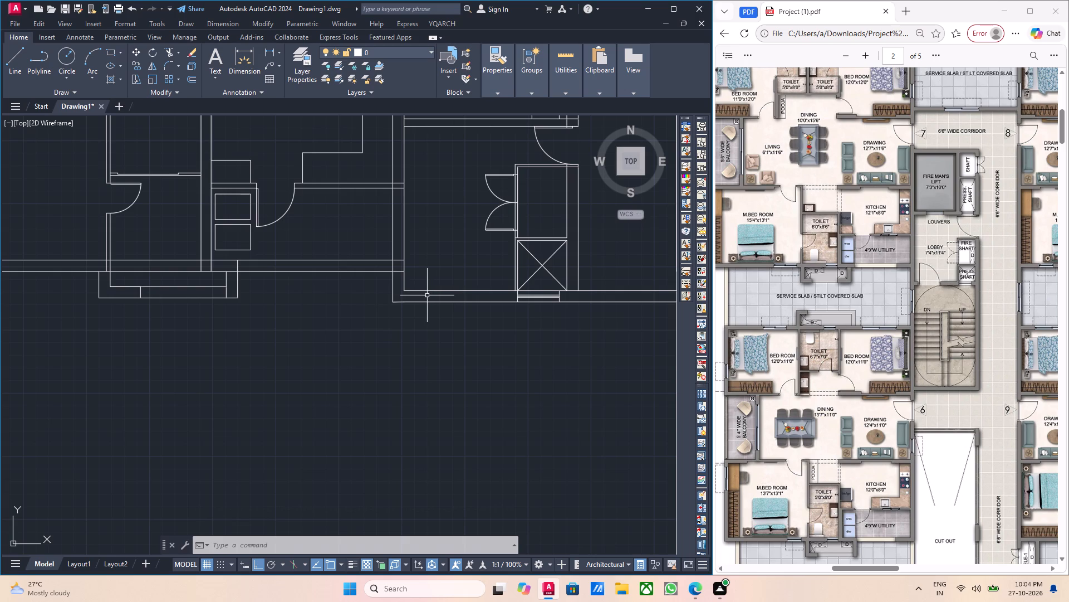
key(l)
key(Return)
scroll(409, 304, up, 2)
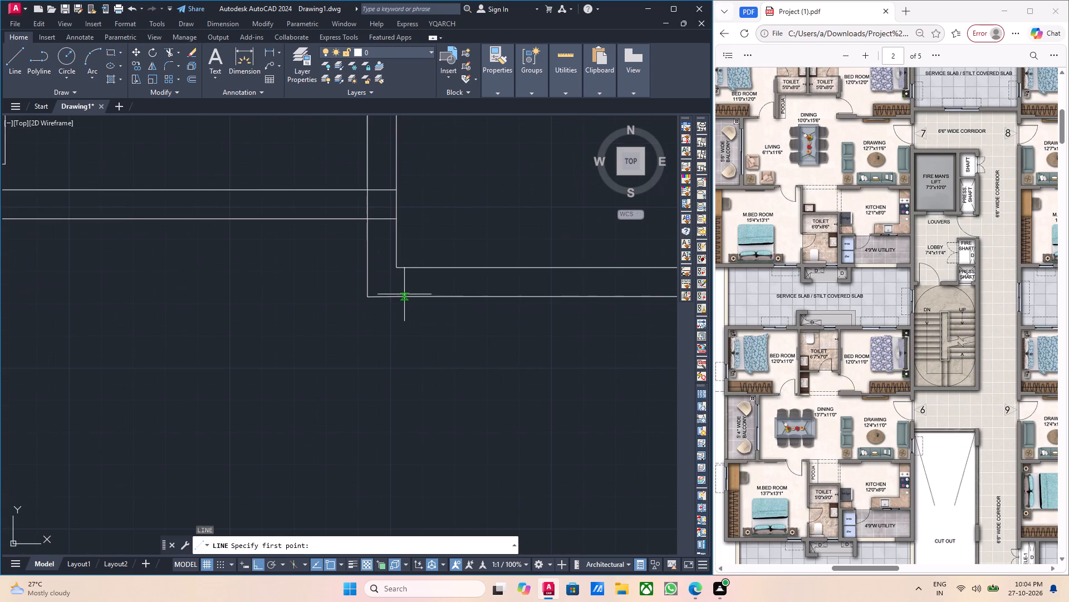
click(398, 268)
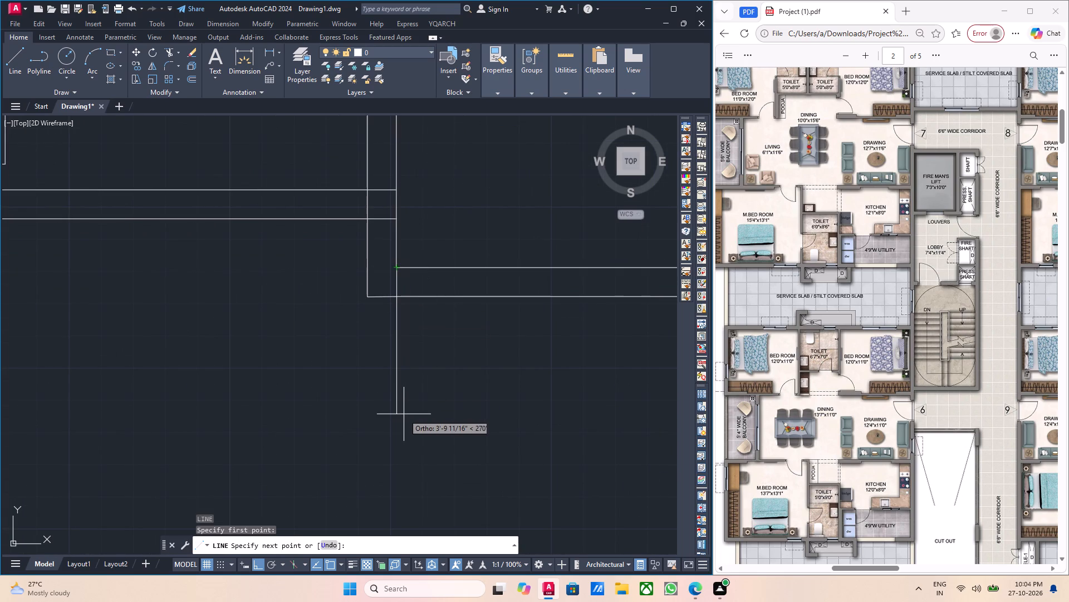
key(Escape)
Draw a ray straight down from the inner left corner of the central core's bottom wall.
key(r)
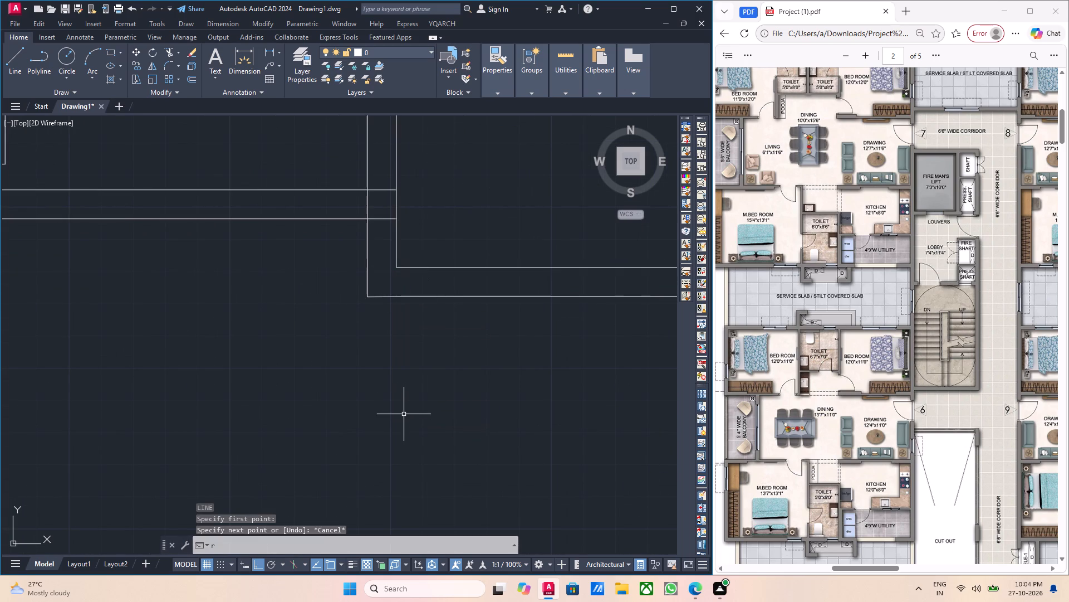
text(ay)
key(Return)
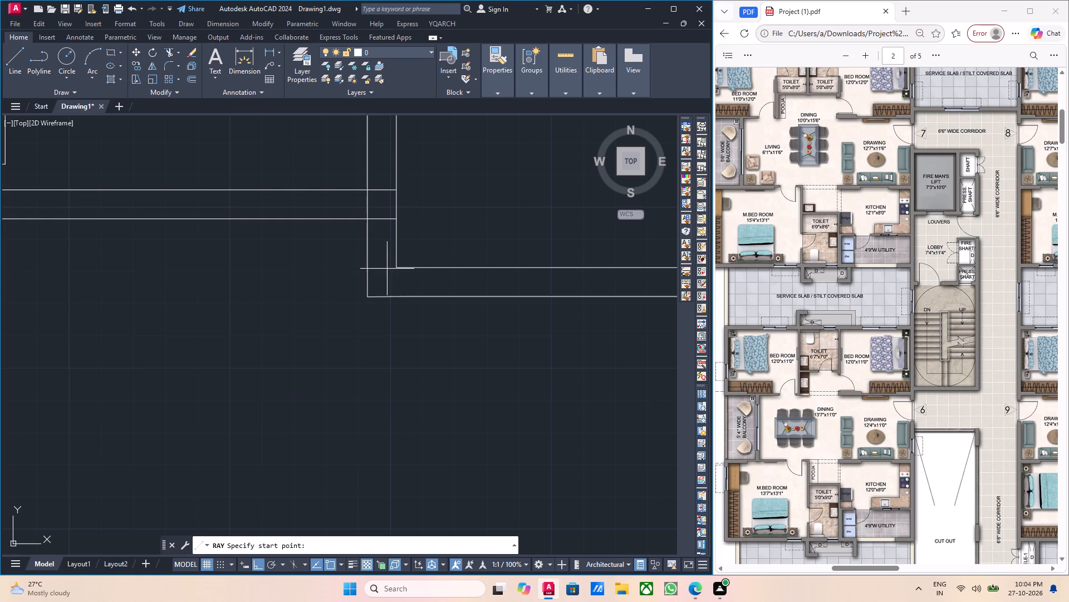
click(395, 266)
click(396, 384)
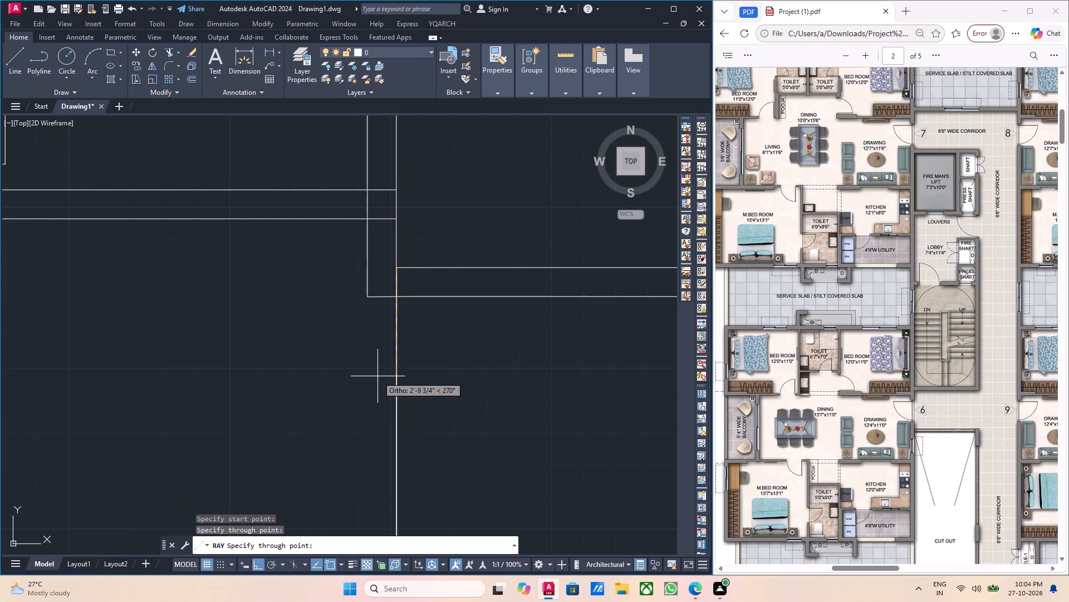
key(Escape)
Copy the new ray from the inner wall corner onto the core's outer left wall line to form a parallel wall pair.
click(437, 384)
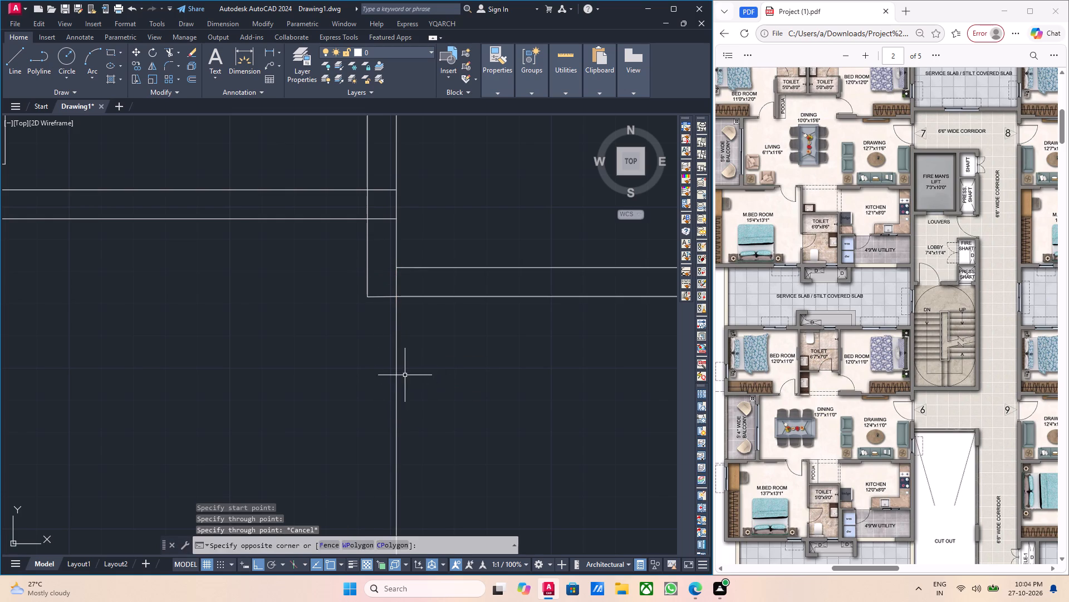
click(405, 375)
click(390, 375)
click(408, 378)
drag(415, 385, 395, 380)
click(372, 375)
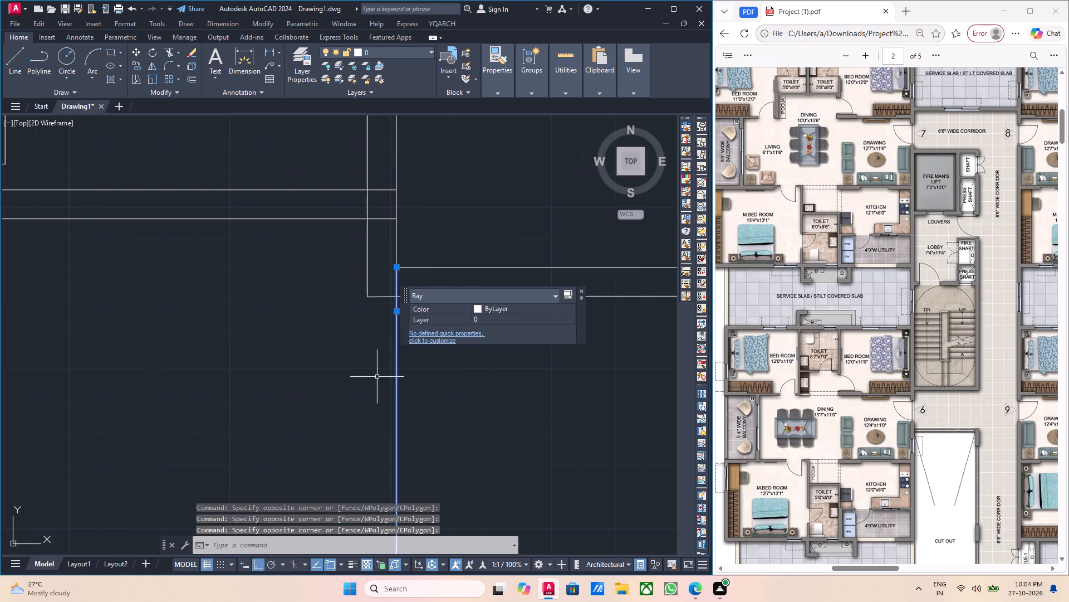
text(co)
key(Return)
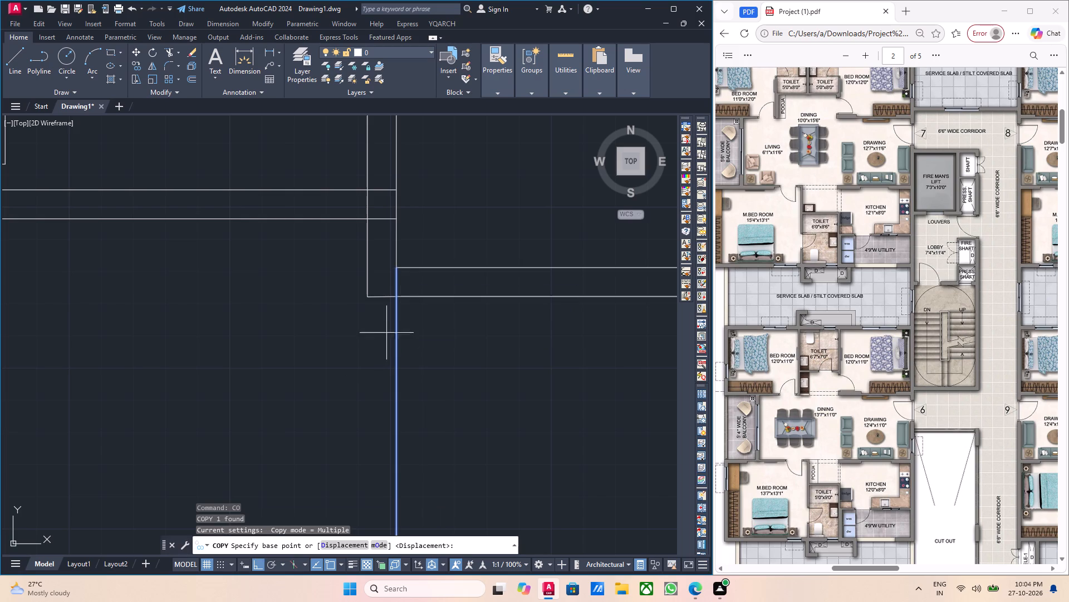
click(398, 268)
click(367, 270)
scroll(394, 297, down, 2)
key(Escape)
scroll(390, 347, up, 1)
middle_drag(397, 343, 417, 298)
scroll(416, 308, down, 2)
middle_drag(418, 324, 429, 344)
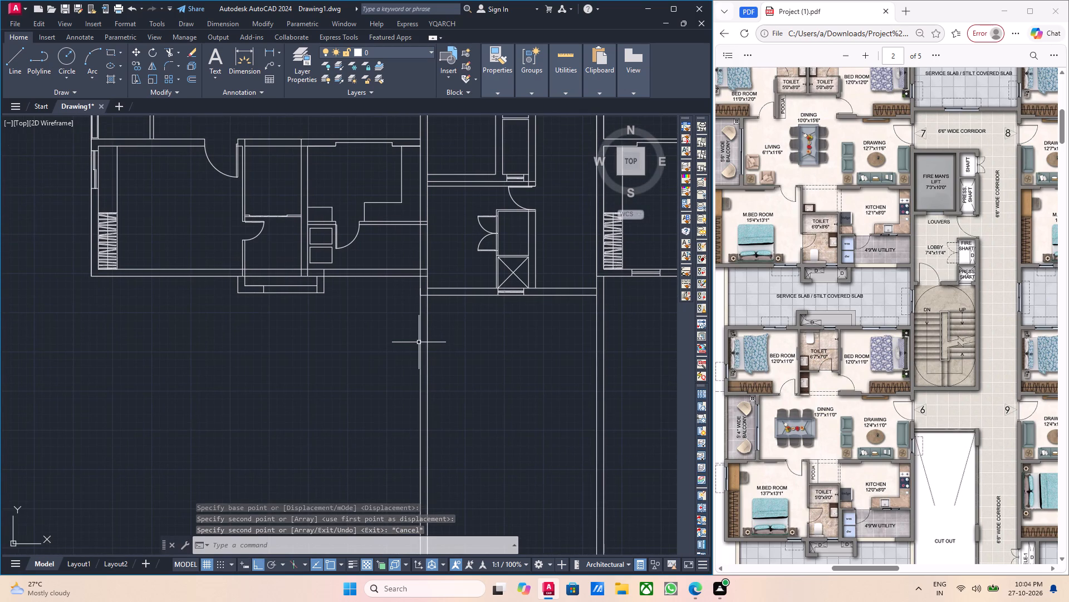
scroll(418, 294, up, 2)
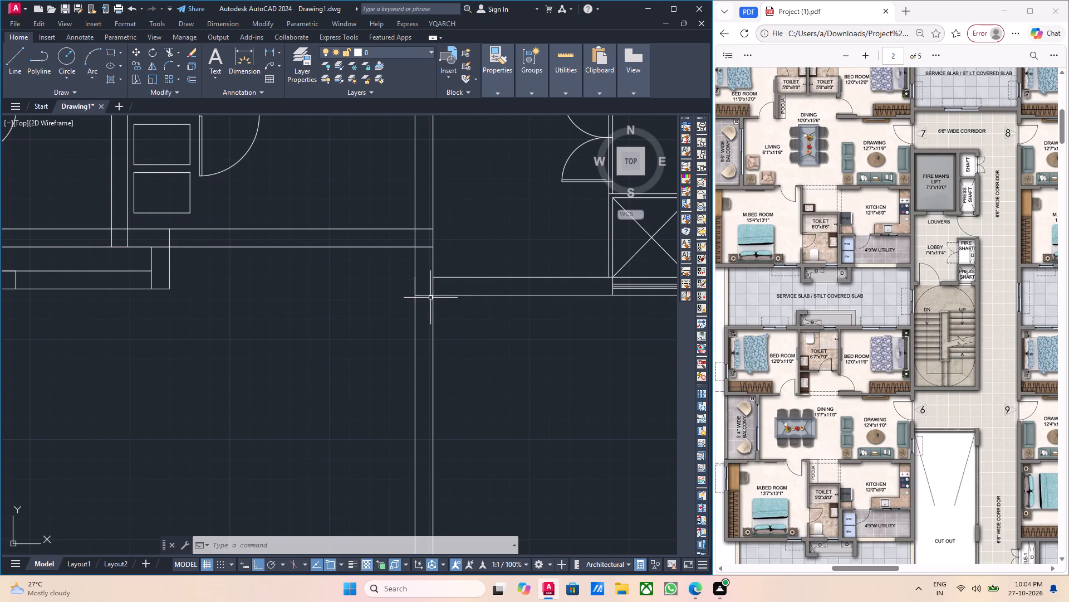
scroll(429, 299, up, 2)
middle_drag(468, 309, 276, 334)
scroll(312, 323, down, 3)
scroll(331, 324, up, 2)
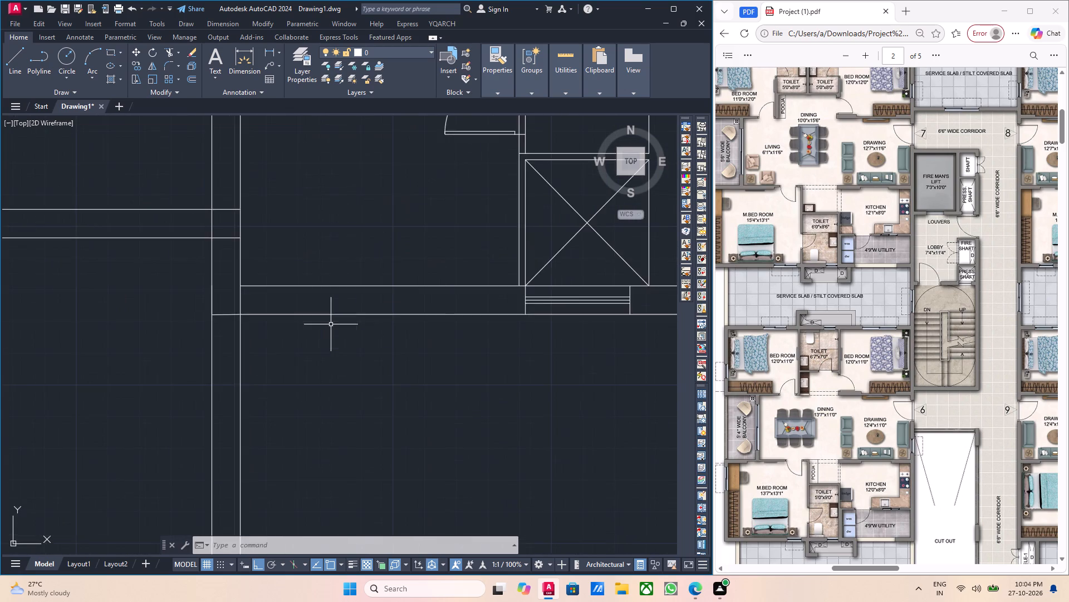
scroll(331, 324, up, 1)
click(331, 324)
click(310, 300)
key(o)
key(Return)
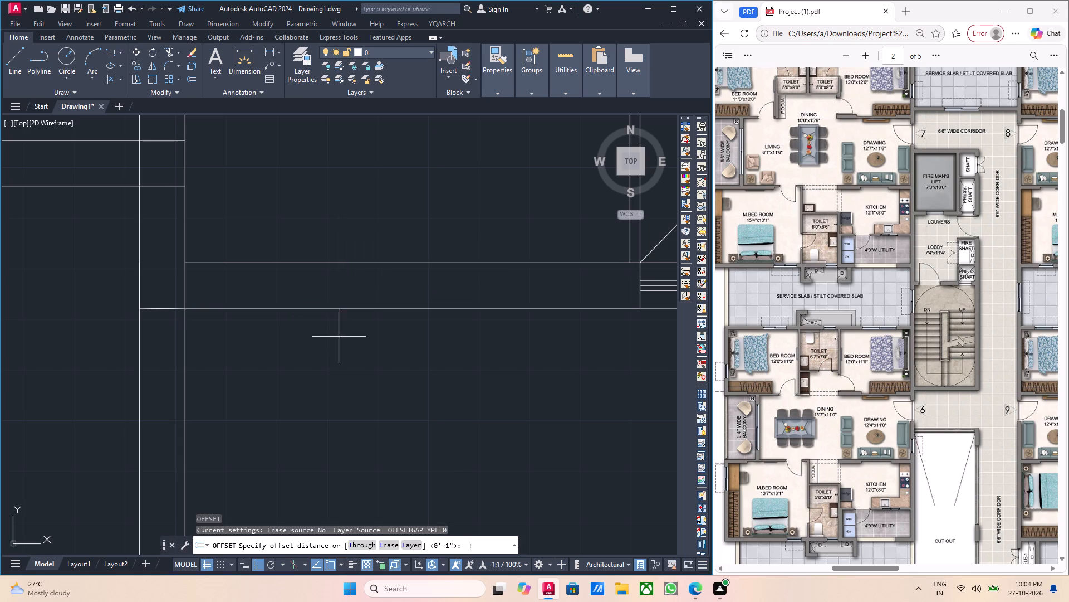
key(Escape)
Offset the short line crossing the two wall rays at the core's bottom left corner 6 inches downward.
click(166, 323)
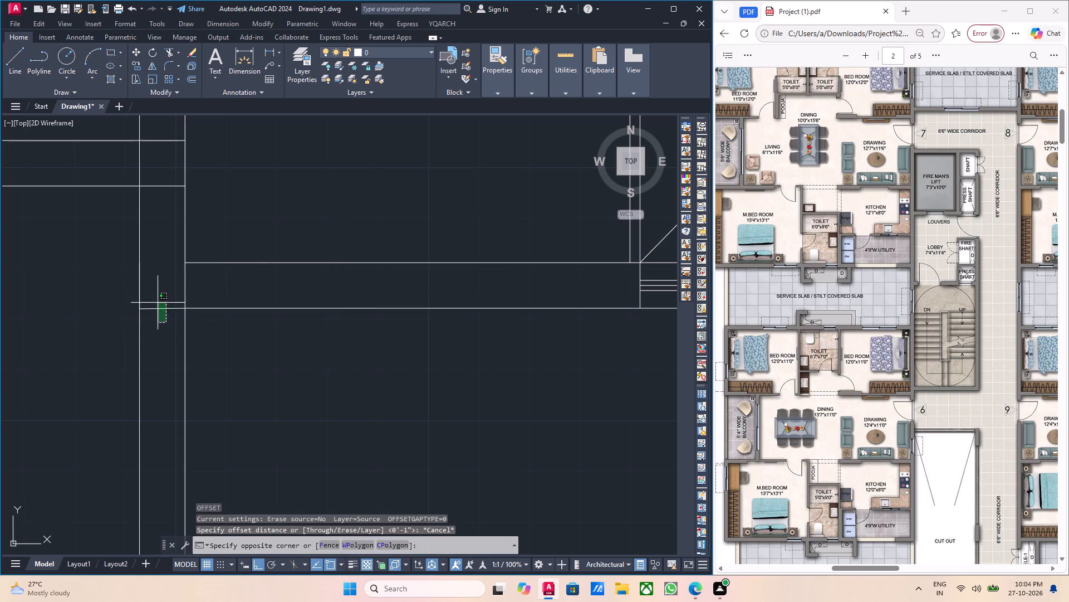
click(158, 303)
key(o)
key(Return)
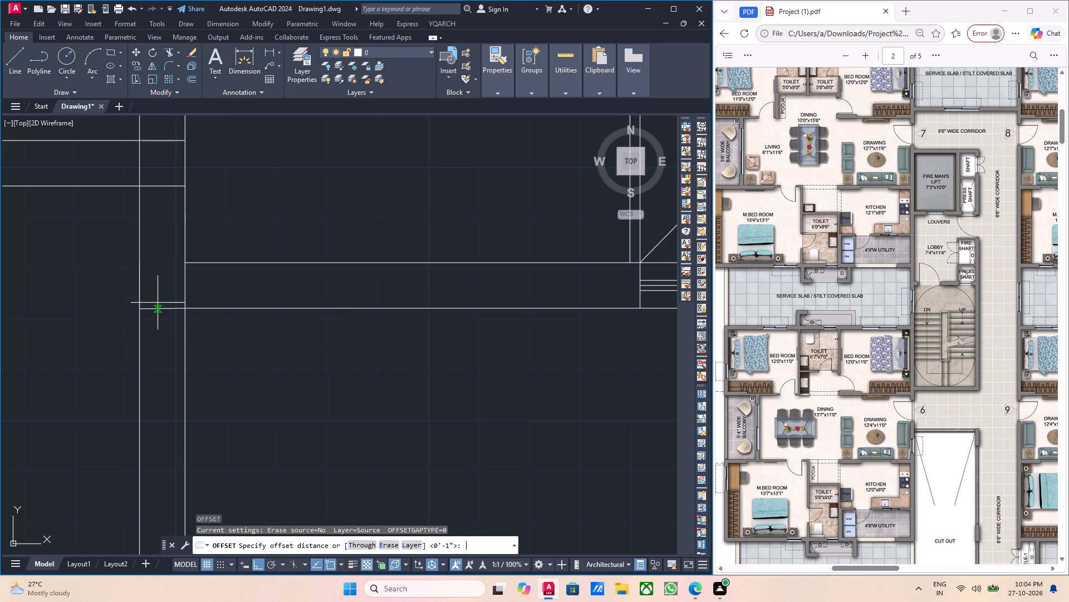
click(188, 309)
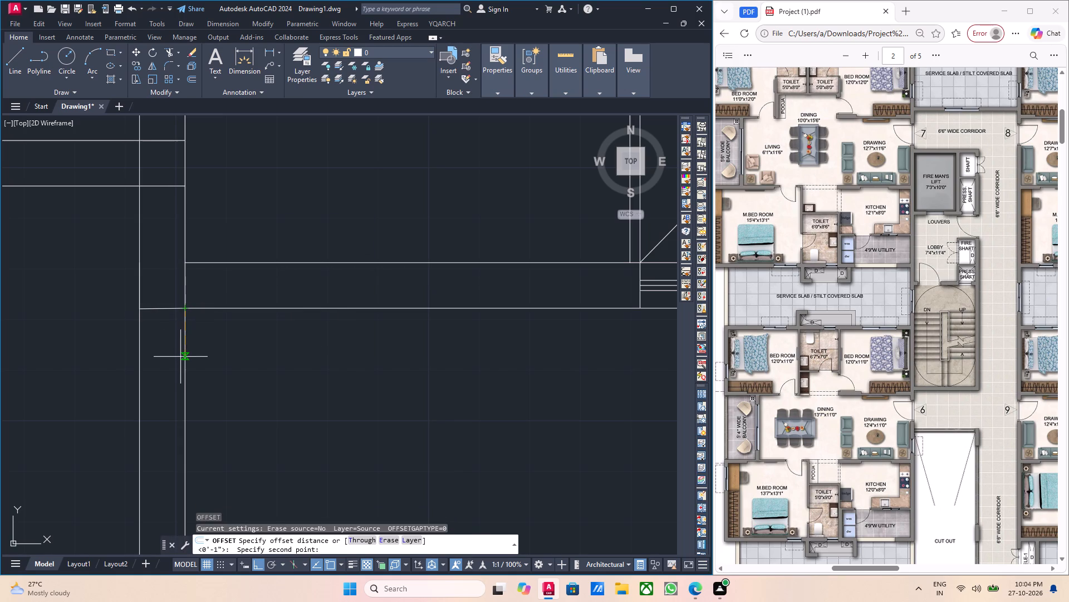
key(6)
key(Return)
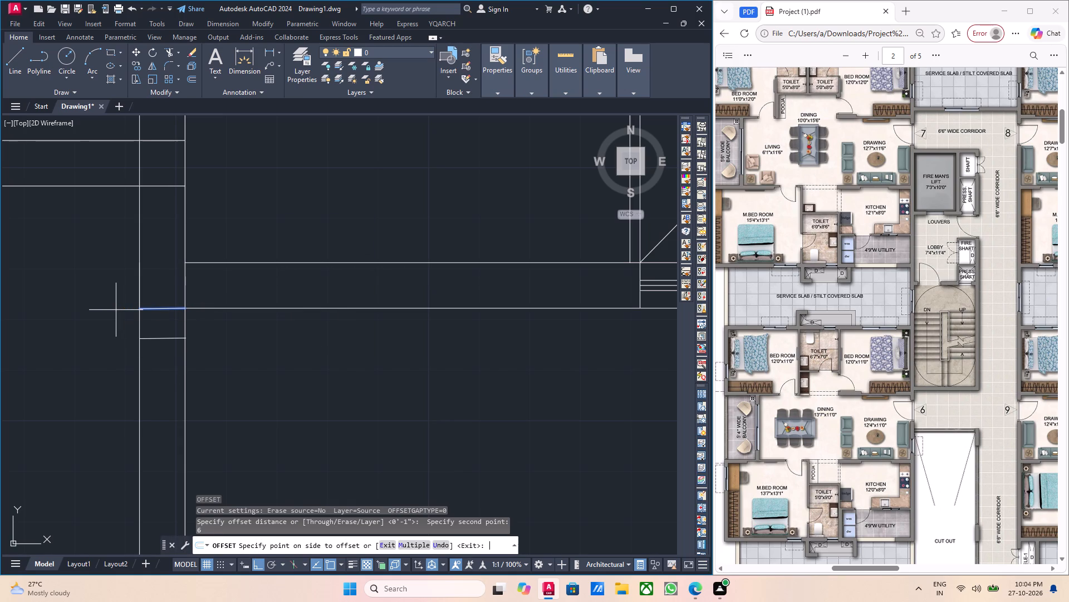
click(105, 336)
key(Escape)
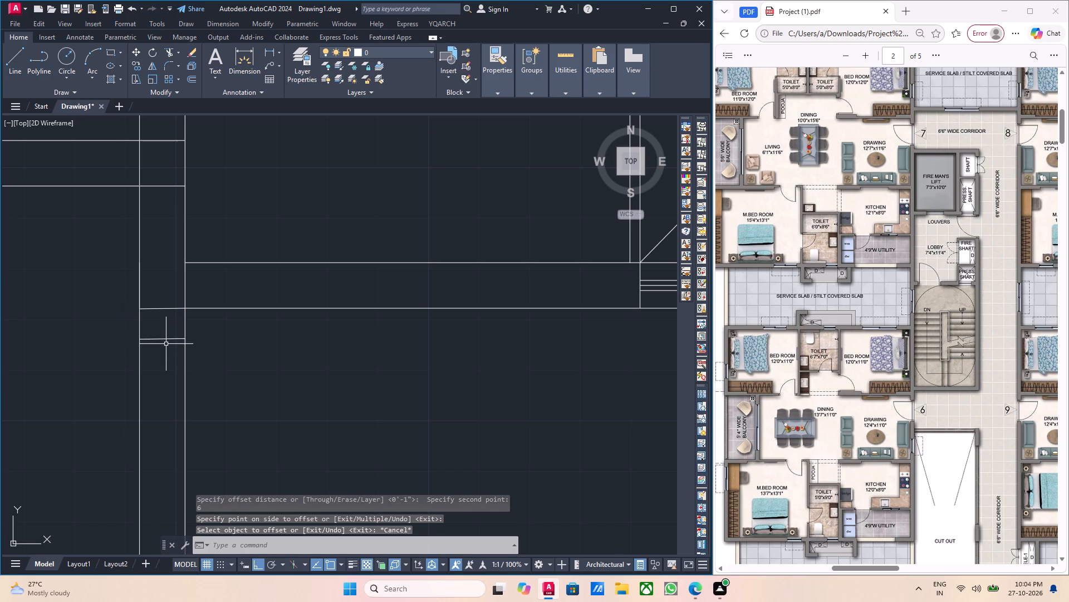
Offset the new short cross line between the wall rays another 4' downward.
scroll(168, 342, up, 1)
middle_drag(173, 342, 257, 334)
scroll(254, 329, up, 2)
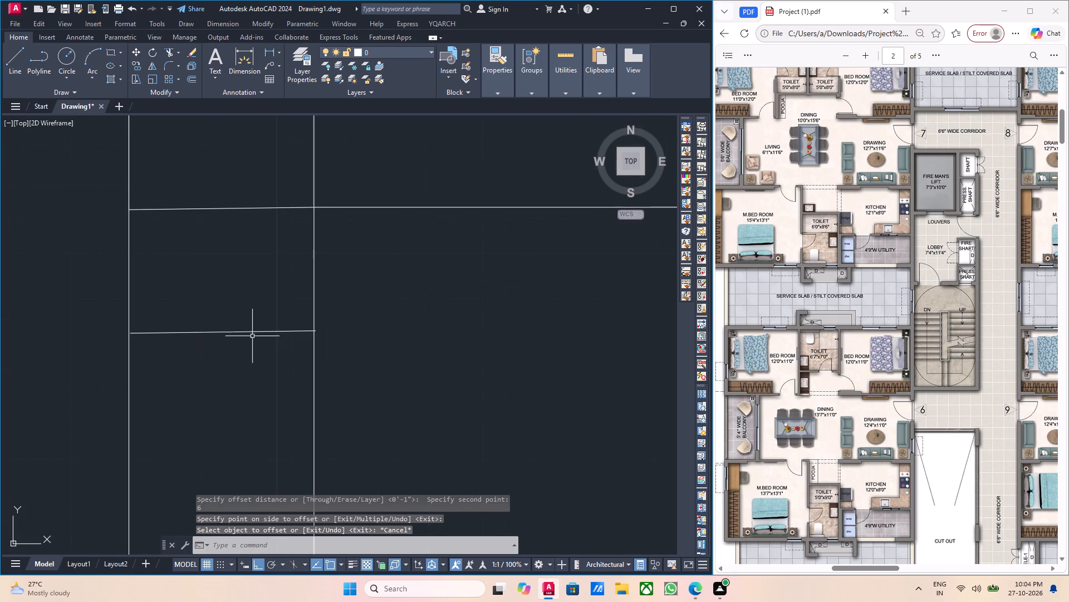
drag(252, 347, 242, 336)
click(226, 316)
key(o)
key(Return)
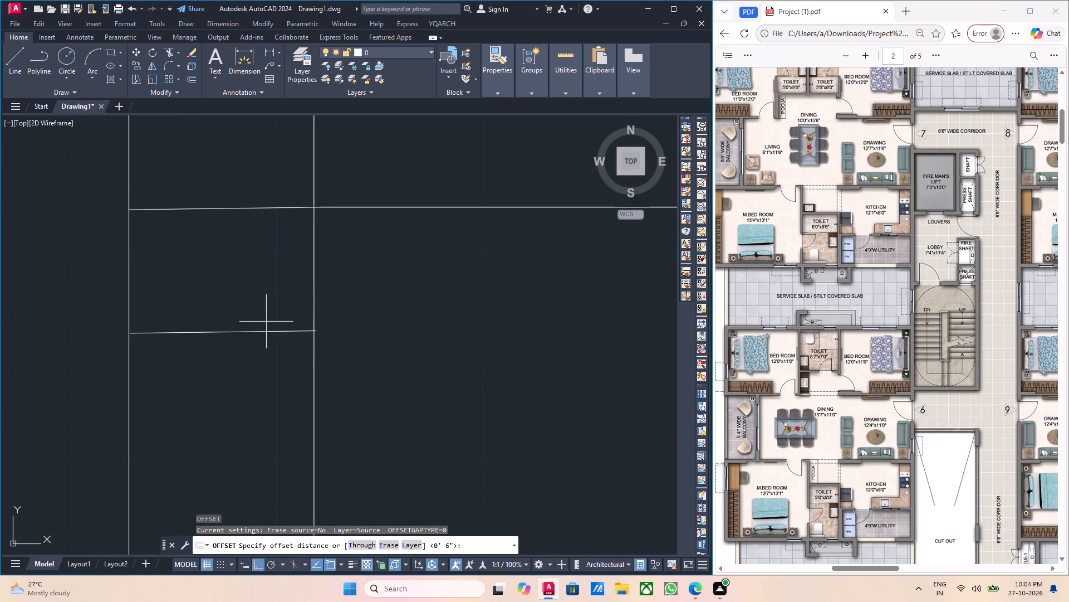
click(310, 331)
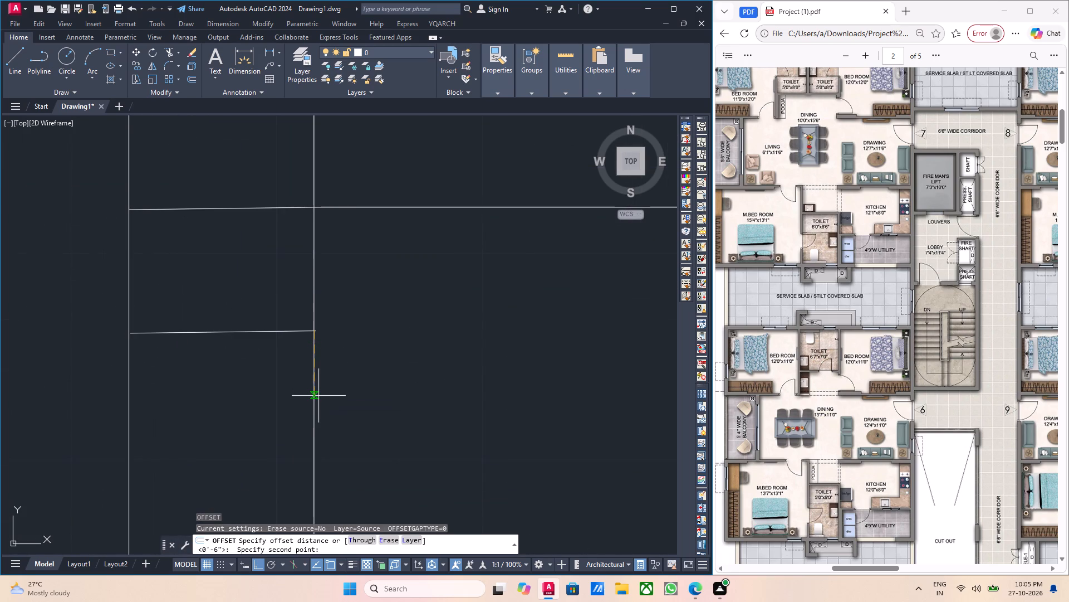
text(4')
key(Return)
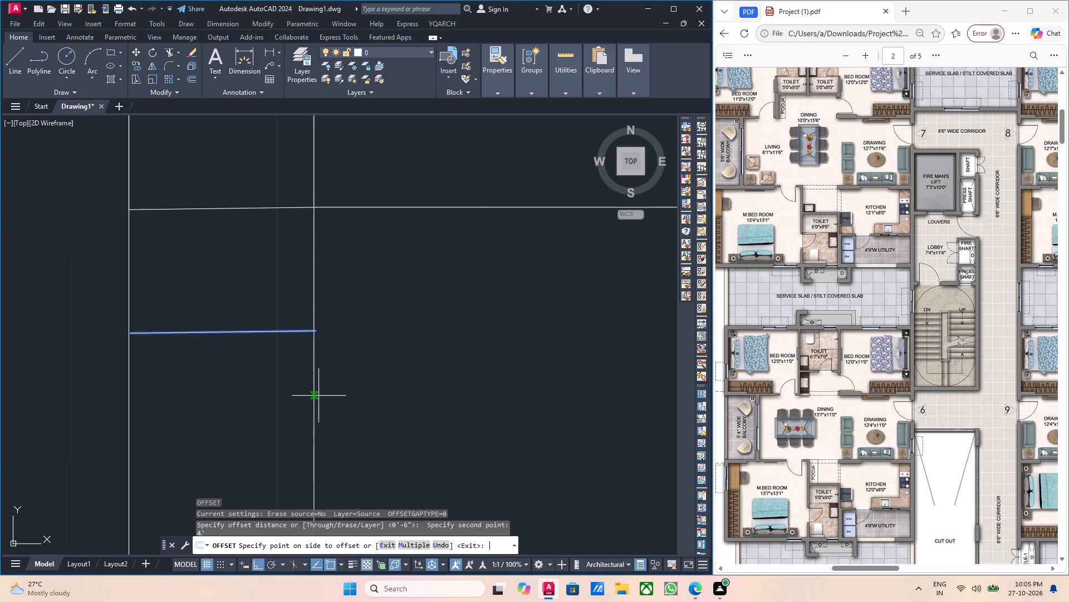
scroll(312, 398, down, 5)
middle_drag(336, 449, 309, 398)
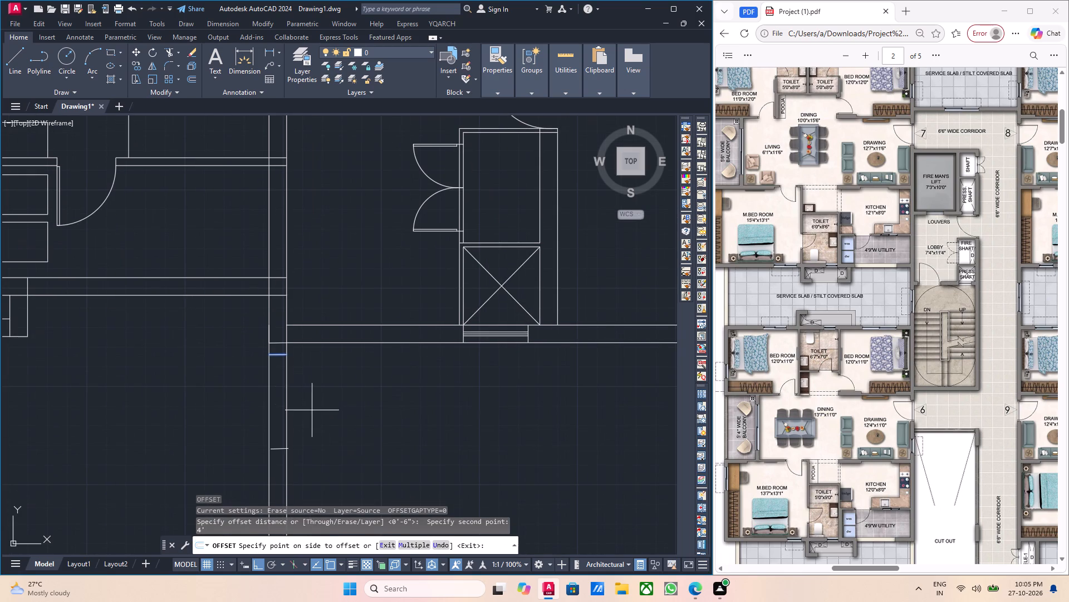
click(312, 410)
scroll(312, 411, up, 2)
key(Escape)
Nudge the lower short cross line leftward to line it up with the pair of wall rays.
middle_drag(295, 419, 354, 281)
scroll(292, 373, up, 1)
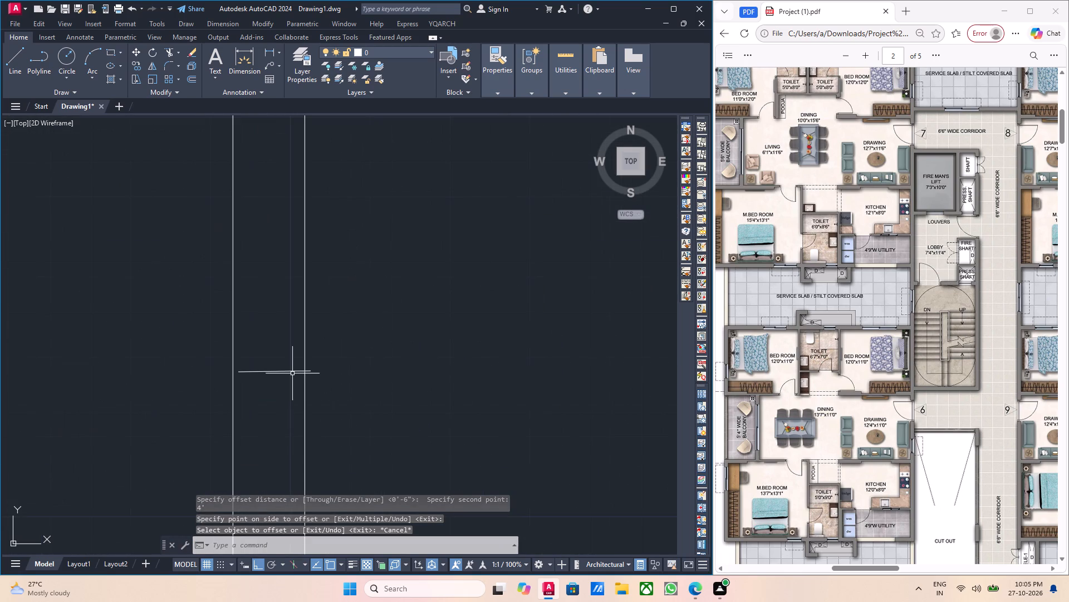
scroll(283, 373, up, 2)
drag(283, 381, 255, 372)
click(241, 366)
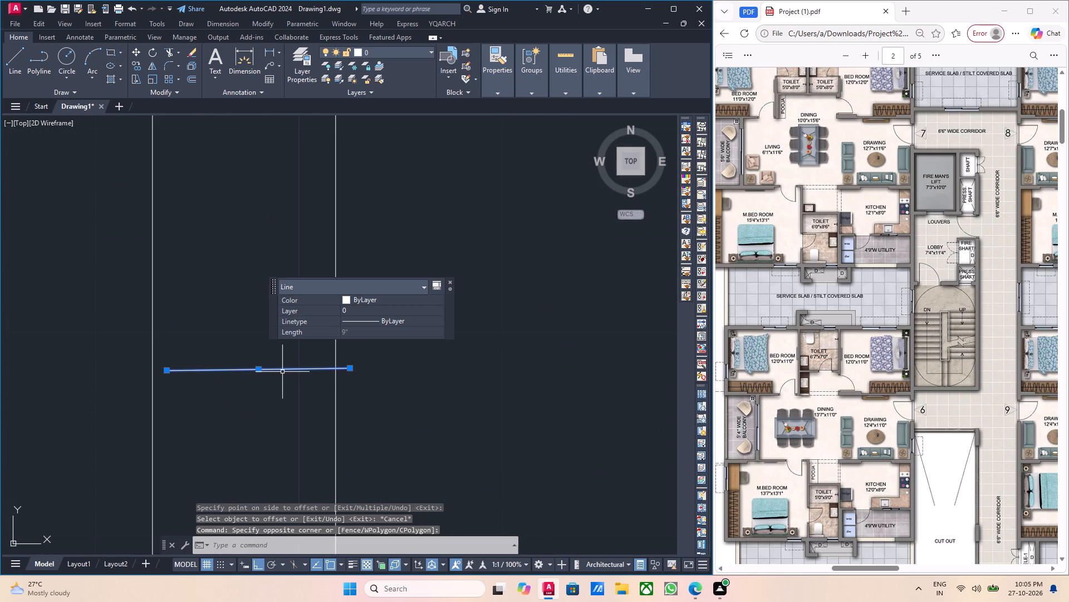
key(ctrl+Left)
key(ctrl+Left)
key(ctrl+Left)
key(ctrl+Left)
key(ctrl+Left)
key(ctrl+Left)
key(ctrl+Left)
key(ctrl+Left)
key(ctrl+Left)
key(ctrl+Left)
key(ctrl+Left)
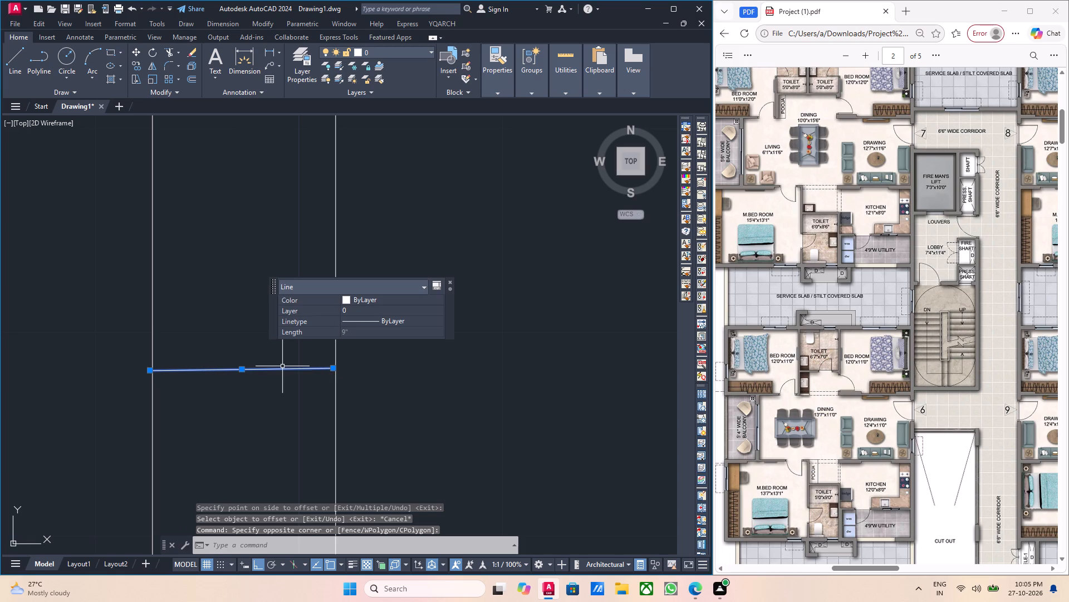
Stretch both ends of the lower short cross line so they meet the two vertical wall rays.
scroll(302, 377, up, 1)
scroll(348, 367, up, 3)
click(352, 357)
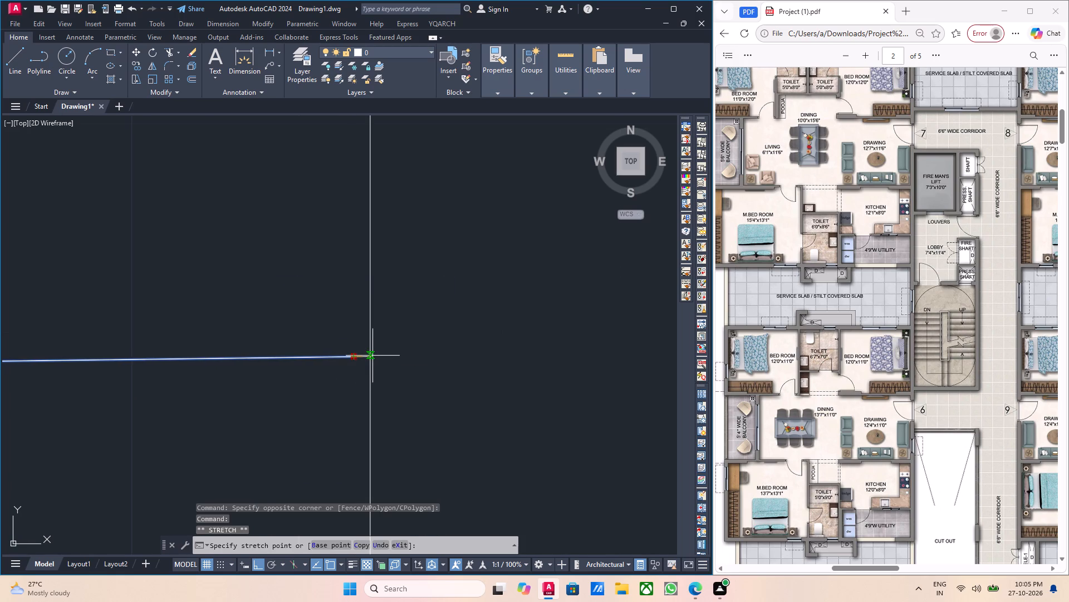
click(372, 356)
key(Escape)
scroll(390, 378, down, 2)
middle_drag(227, 406, 415, 420)
middle_drag(213, 419, 348, 393)
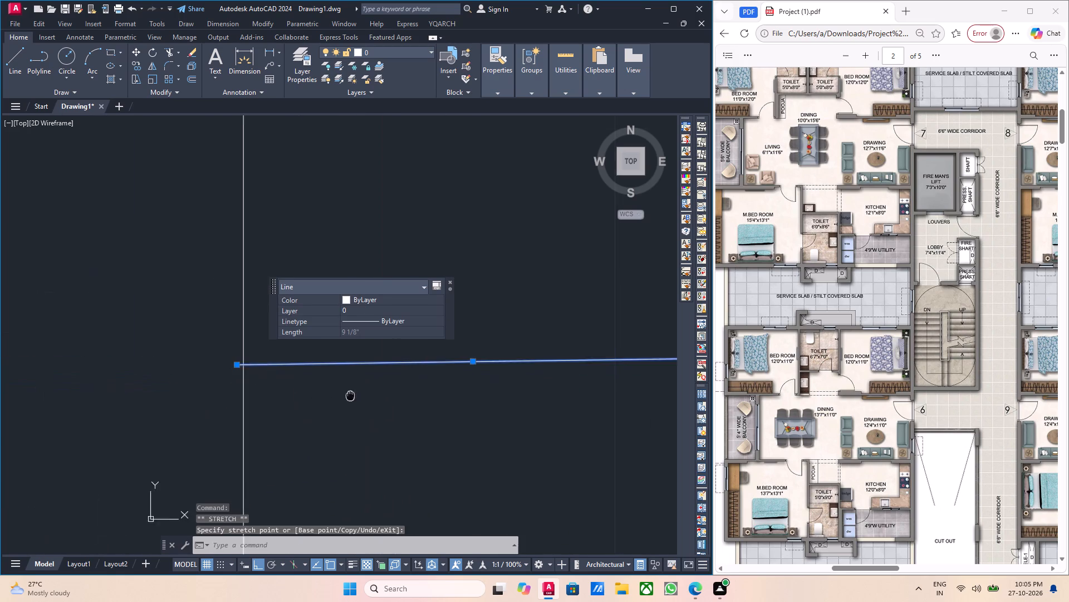
middle_drag(348, 393, 346, 392)
scroll(228, 377, up, 2)
click(236, 351)
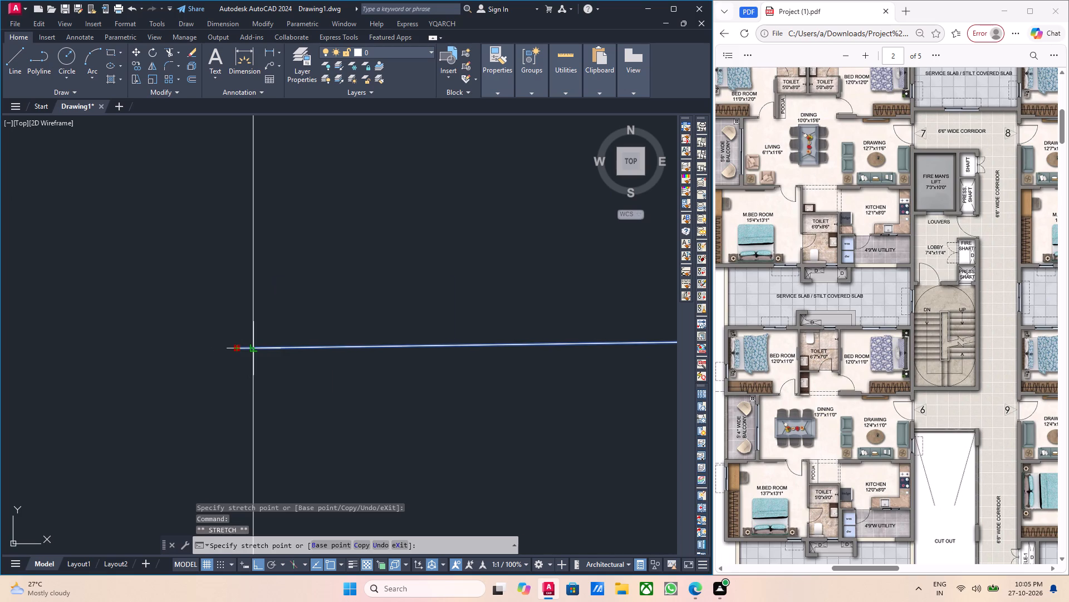
click(252, 352)
scroll(256, 353, down, 3)
key(Escape)
scroll(257, 353, down, 3)
scroll(306, 373, down, 2)
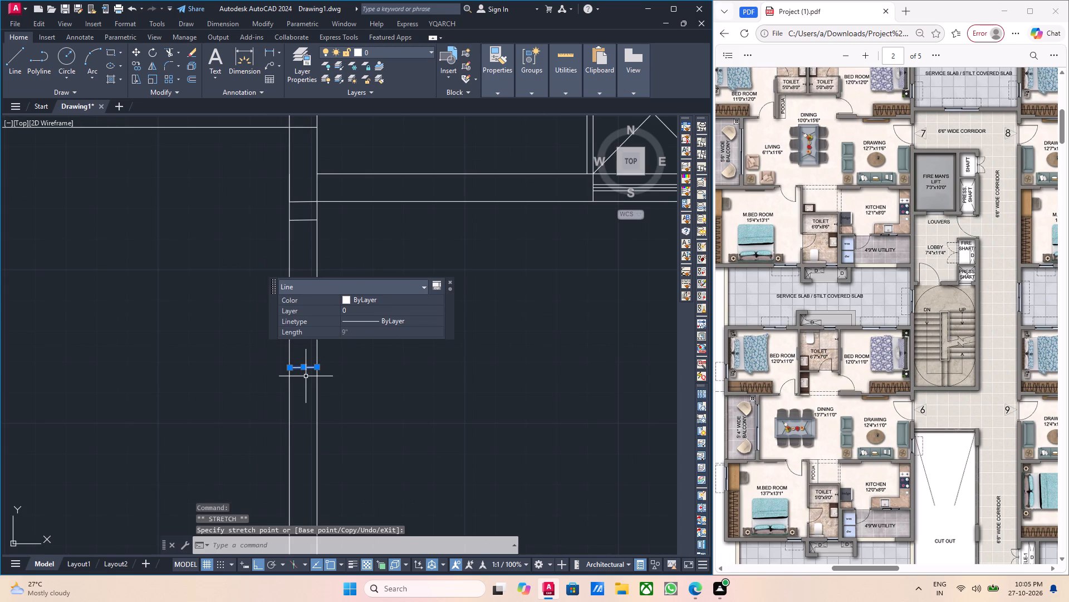
key(Escape)
Delete the uppermost short cross line between the wall rays at the core's bottom left corner.
middle_drag(334, 344, 334, 392)
middle_drag(316, 307, 332, 348)
scroll(311, 305, up, 2)
middle_drag(319, 315, 310, 372)
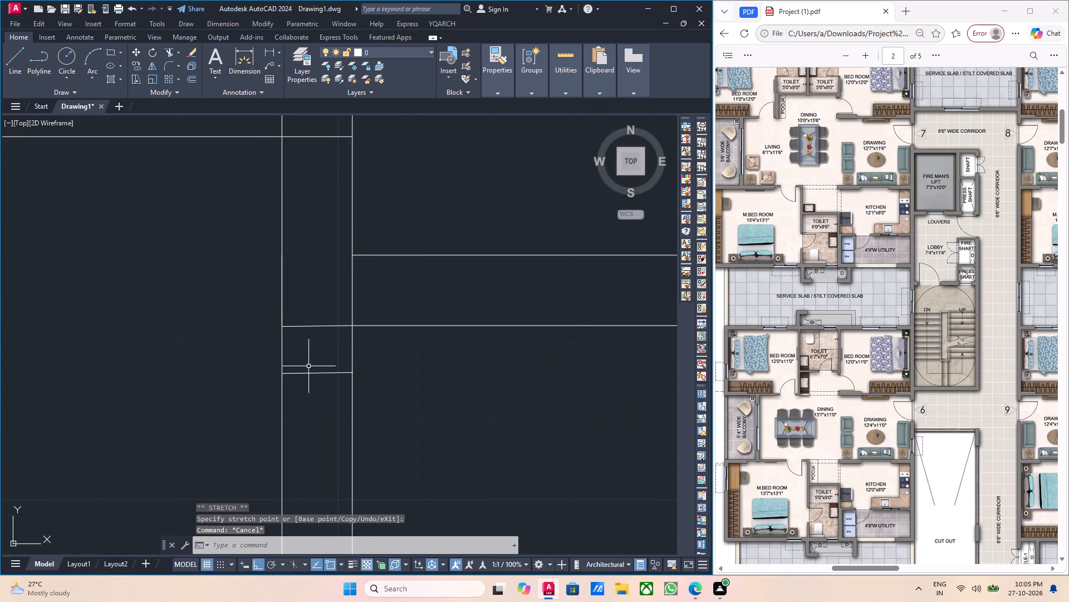
drag(321, 349, 316, 339)
click(307, 323)
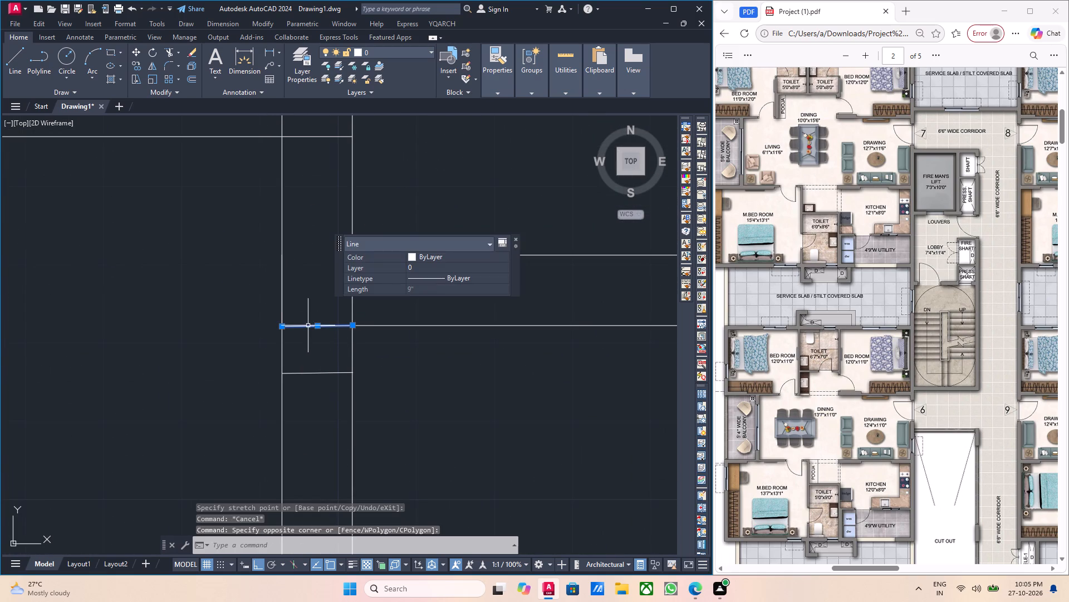
key(Delete)
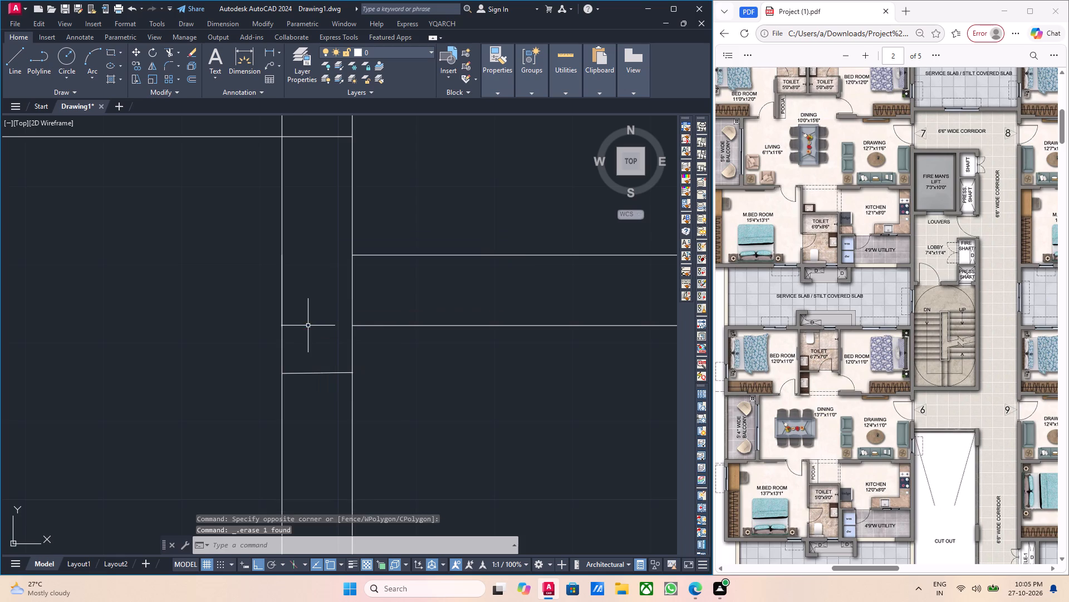
Draw a vertical centre line joining the midpoints of the two remaining short cross lines.
scroll(311, 328, down, 1)
middle_drag(310, 391, 316, 343)
scroll(330, 354, down, 2)
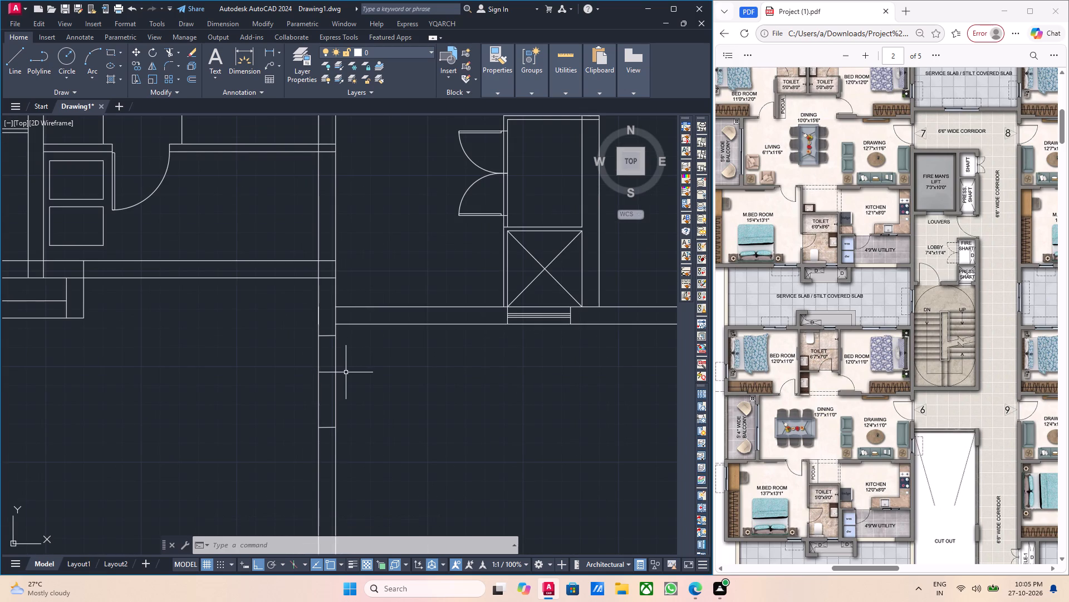
scroll(332, 370, up, 2)
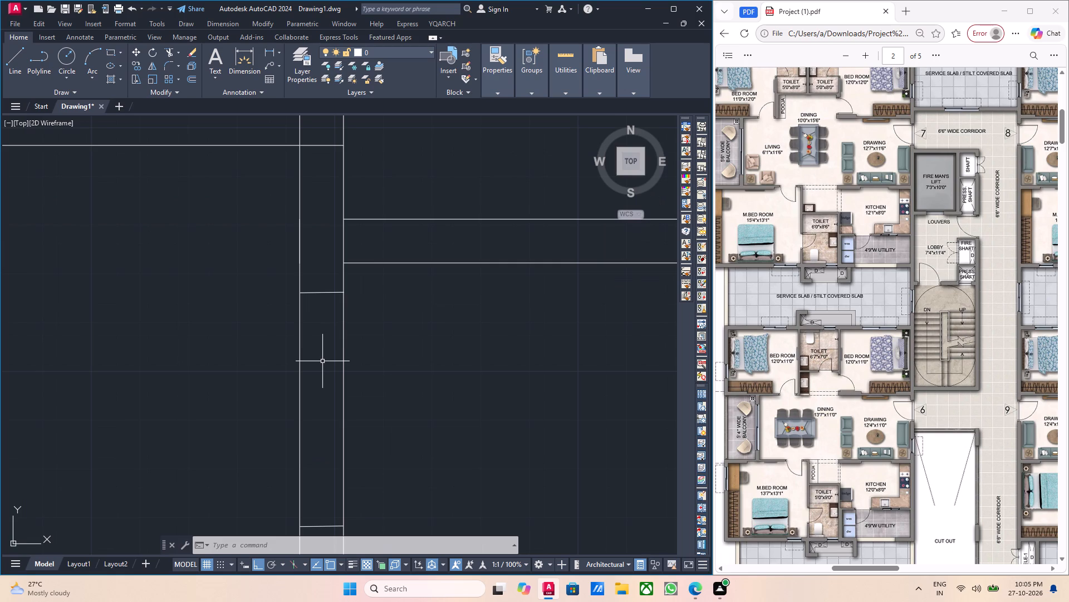
key(l)
key(Return)
scroll(312, 298, up, 1)
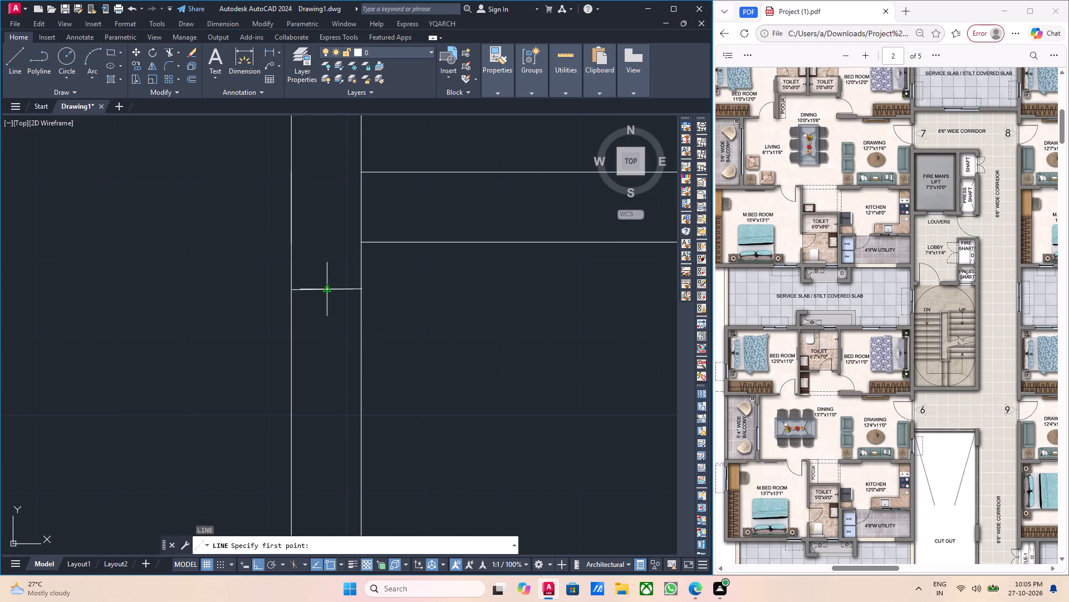
click(326, 290)
middle_drag(328, 388, 332, 343)
middle_drag(306, 472, 327, 377)
middle_drag(359, 452, 346, 350)
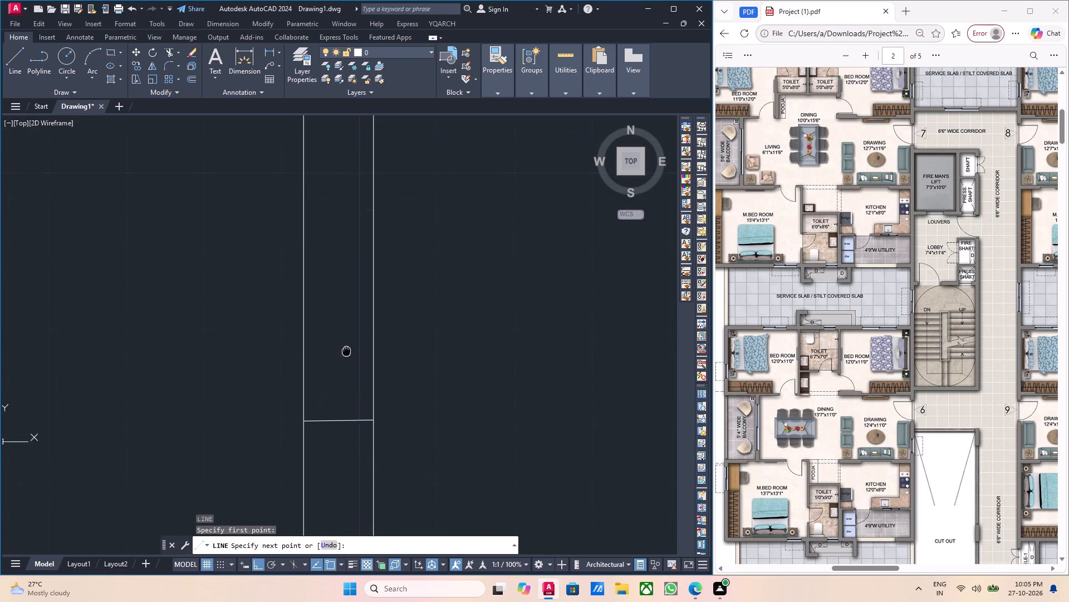
click(337, 422)
key(Escape)
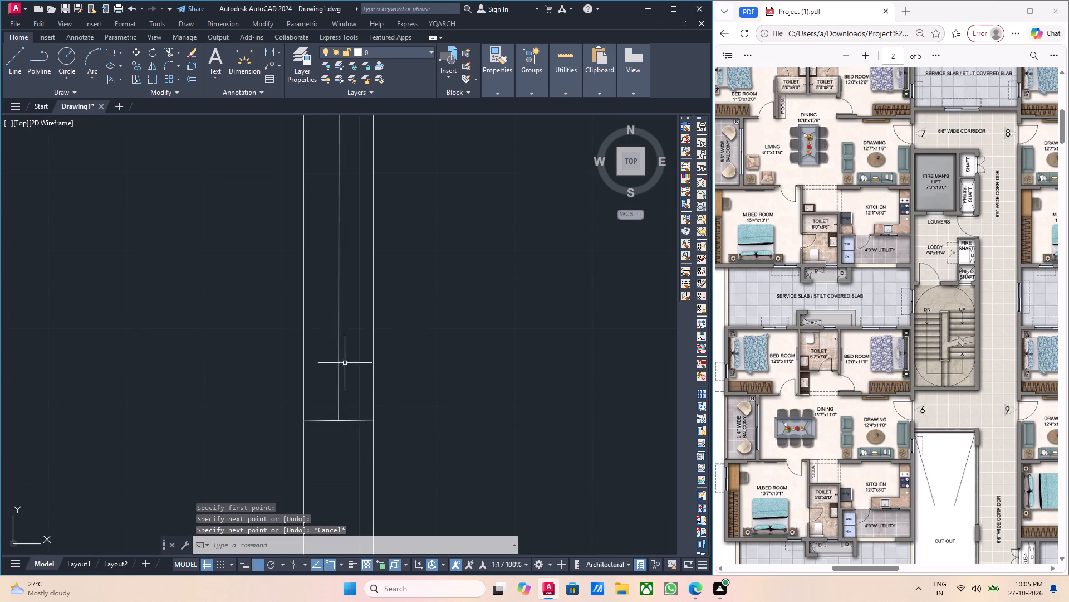
Offset the opening's vertical centre line 1 inch to each side to form the window lines.
middle_drag(355, 378, 369, 411)
drag(360, 402, 354, 398)
click(336, 393)
key(o)
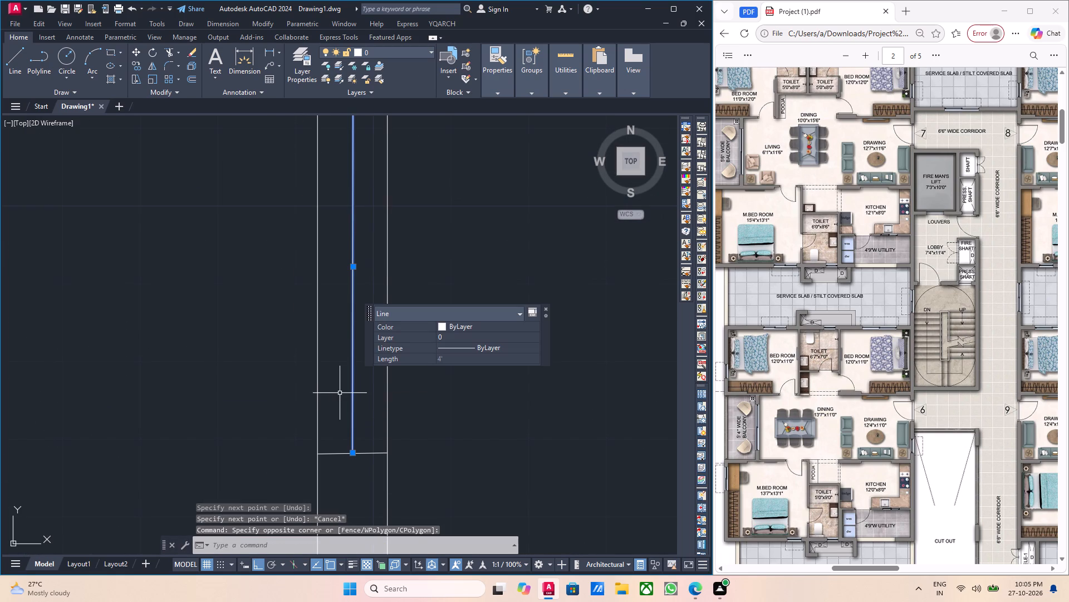
key(Return)
scroll(346, 329, down, 3)
scroll(339, 305, up, 3)
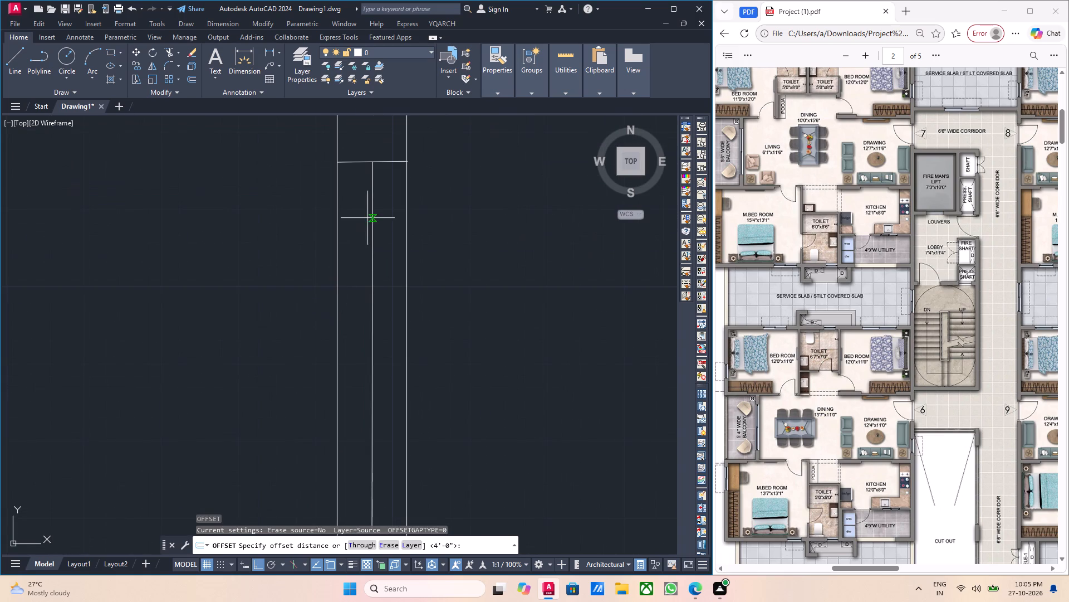
click(374, 162)
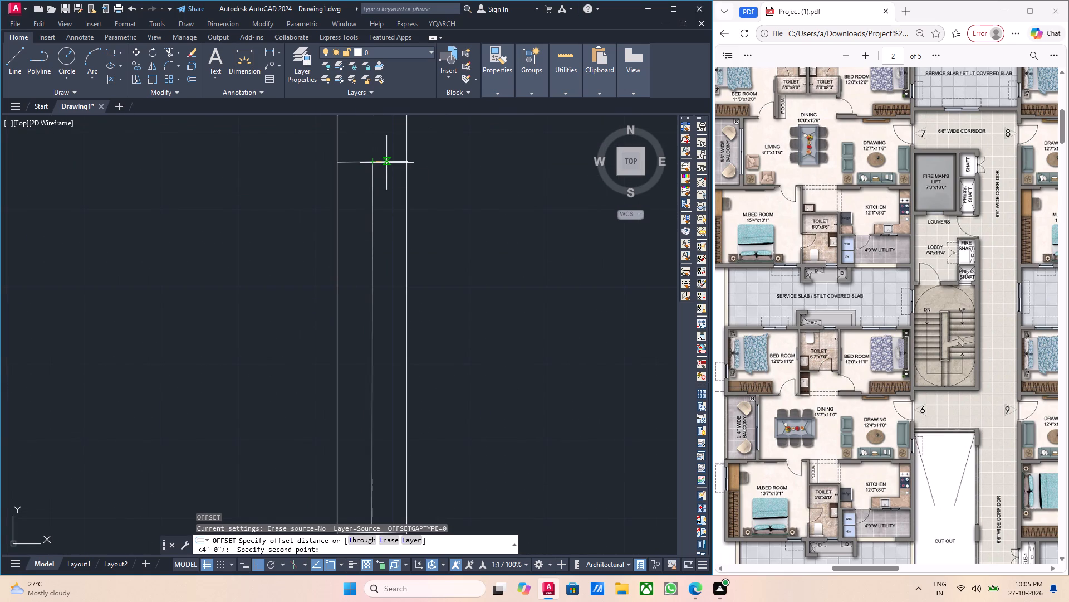
key(1)
key(Return)
click(387, 164)
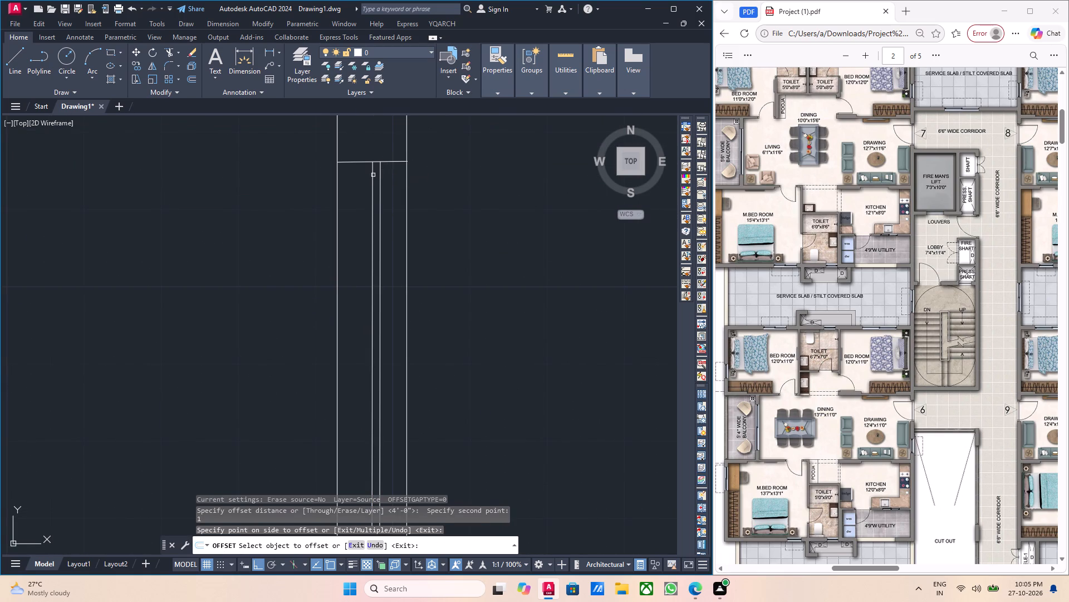
click(373, 175)
click(337, 179)
scroll(339, 183, down, 3)
key(Escape)
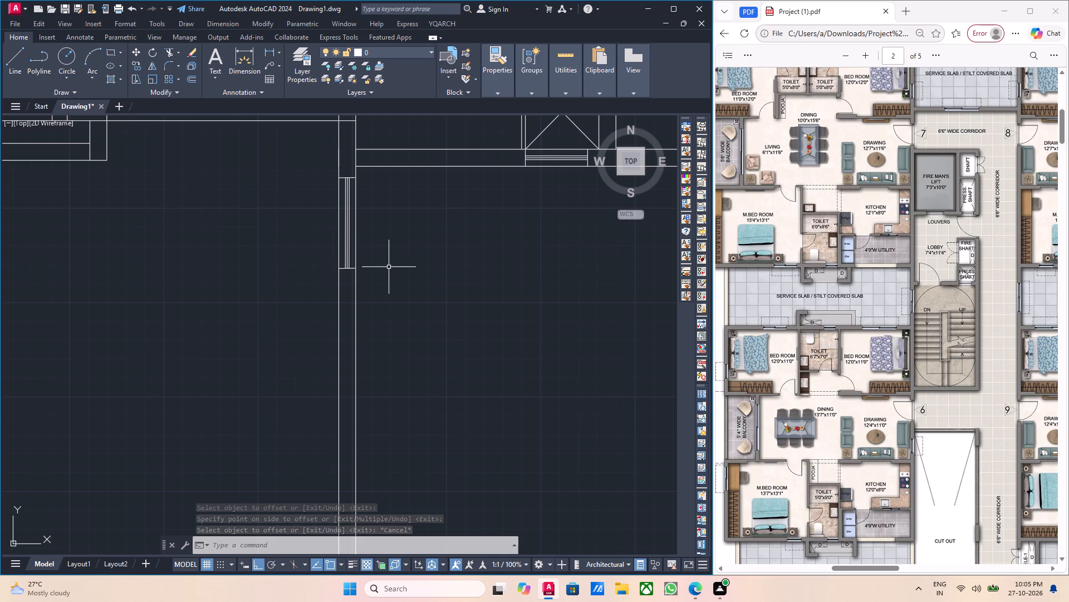
Draw a 10' line downward along the wall's outer face, starting where it meets the upper left apartment's bottom wall.
scroll(389, 268, down, 3)
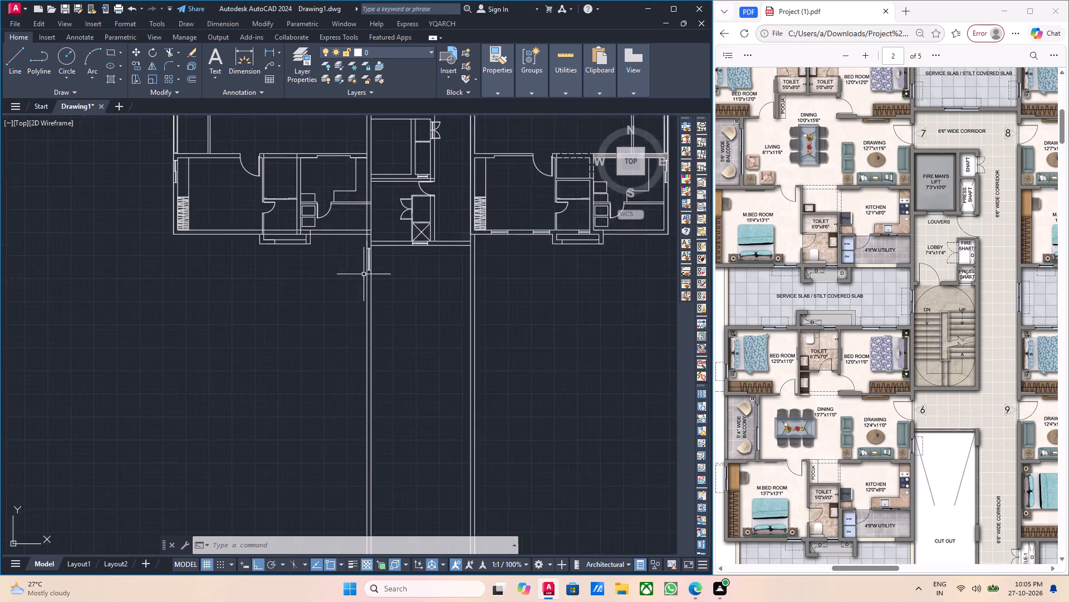
middle_drag(380, 298, 398, 338)
middle_drag(363, 324, 491, 331)
middle_drag(410, 326, 439, 326)
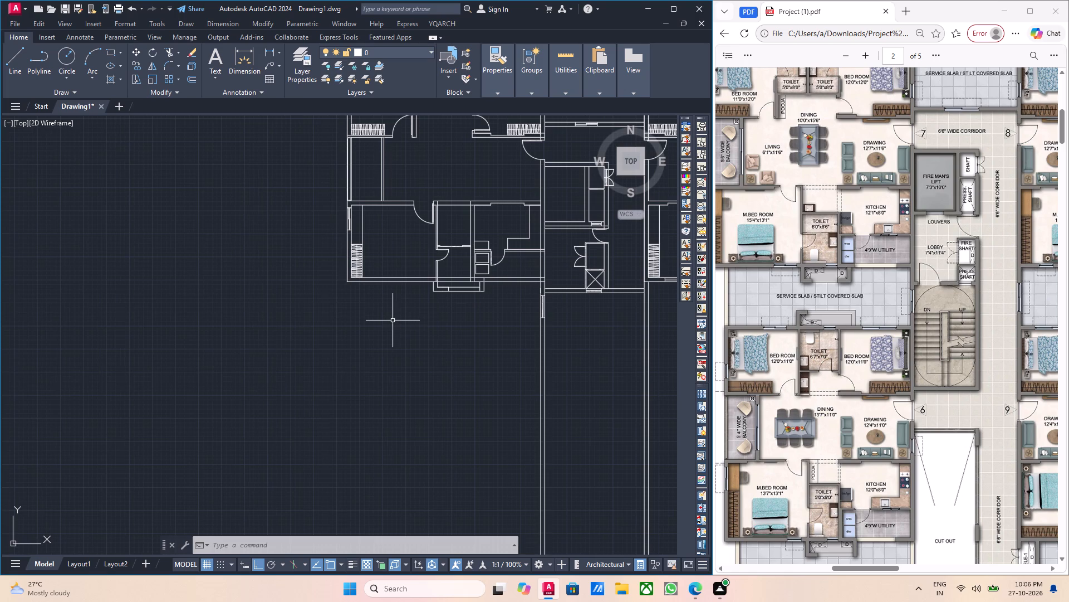
scroll(546, 329, up, 1)
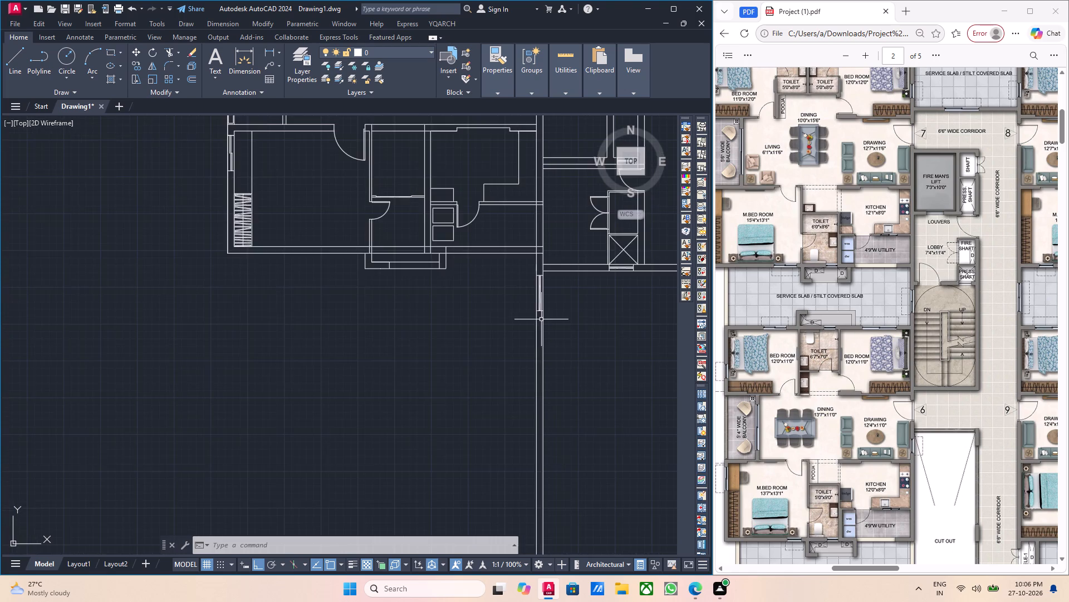
scroll(541, 315, up, 2)
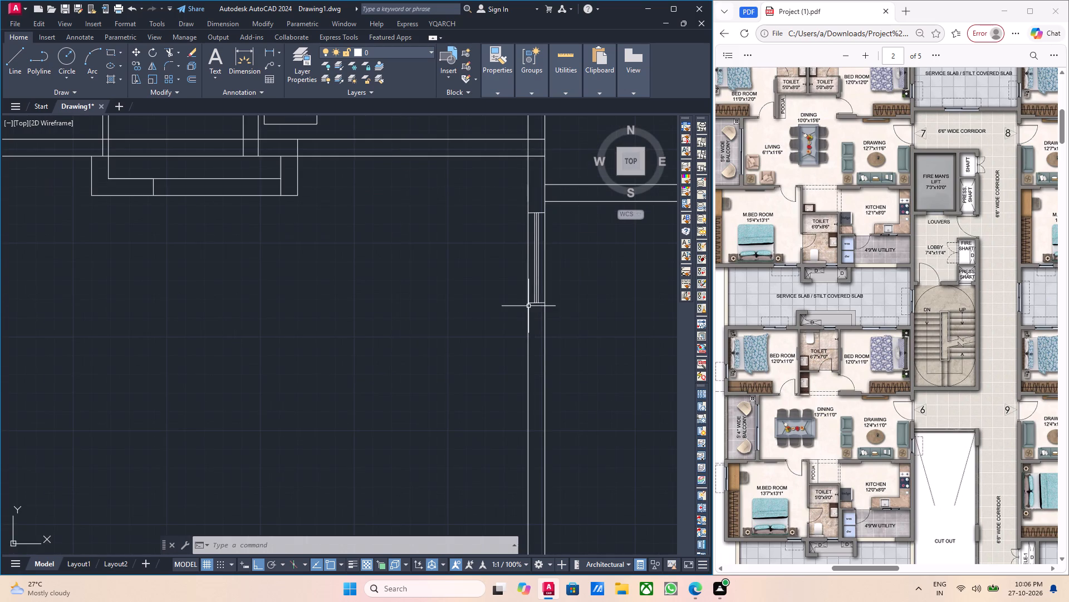
scroll(528, 306, down, 1)
middle_drag(508, 275, 516, 294)
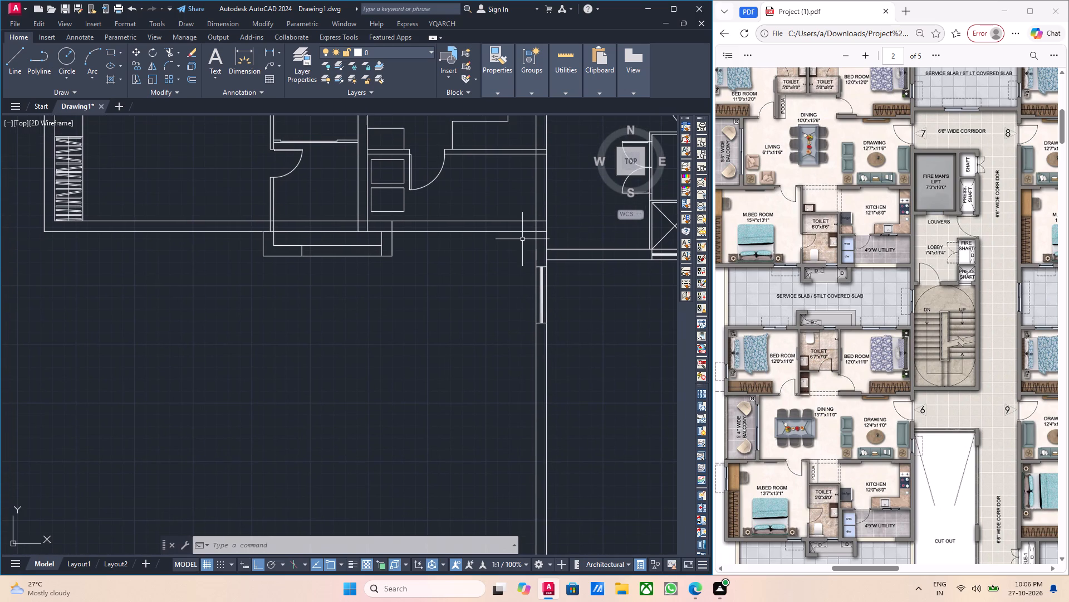
key(l)
key(Return)
scroll(538, 238, up, 2)
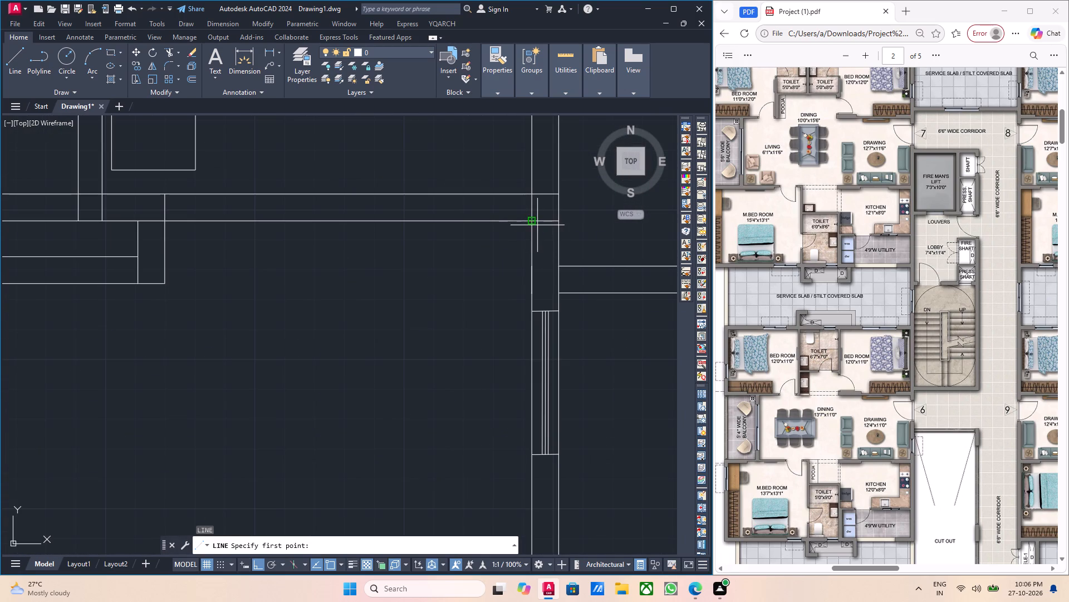
click(531, 222)
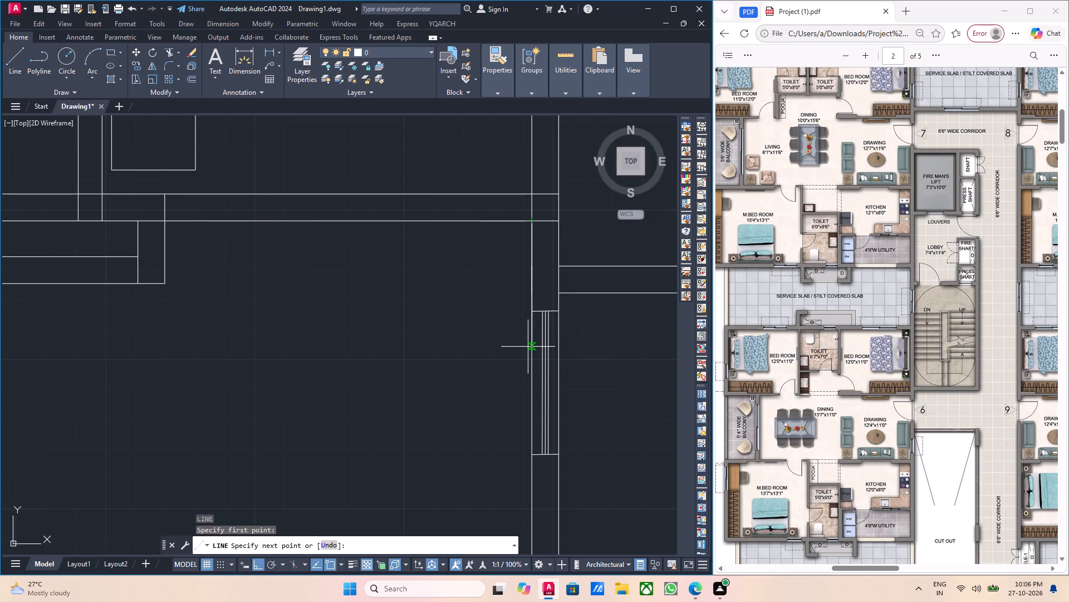
text(10')
key(Return)
scroll(527, 357, down, 2)
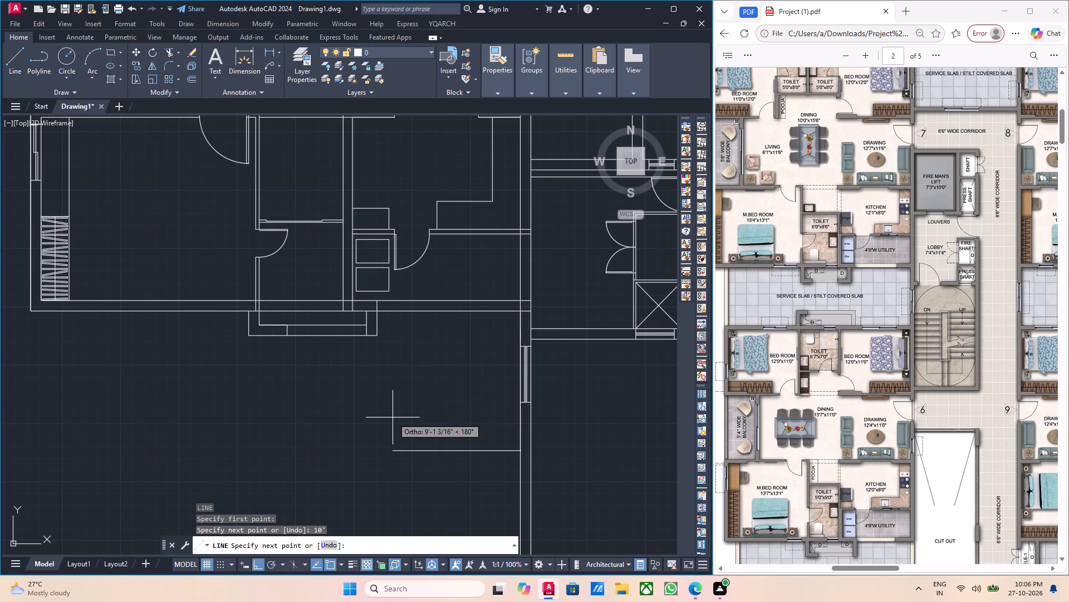
Continue the line horizontally leftward from its lower end, past the upper apartment's outer left wall.
scroll(366, 419, down, 1)
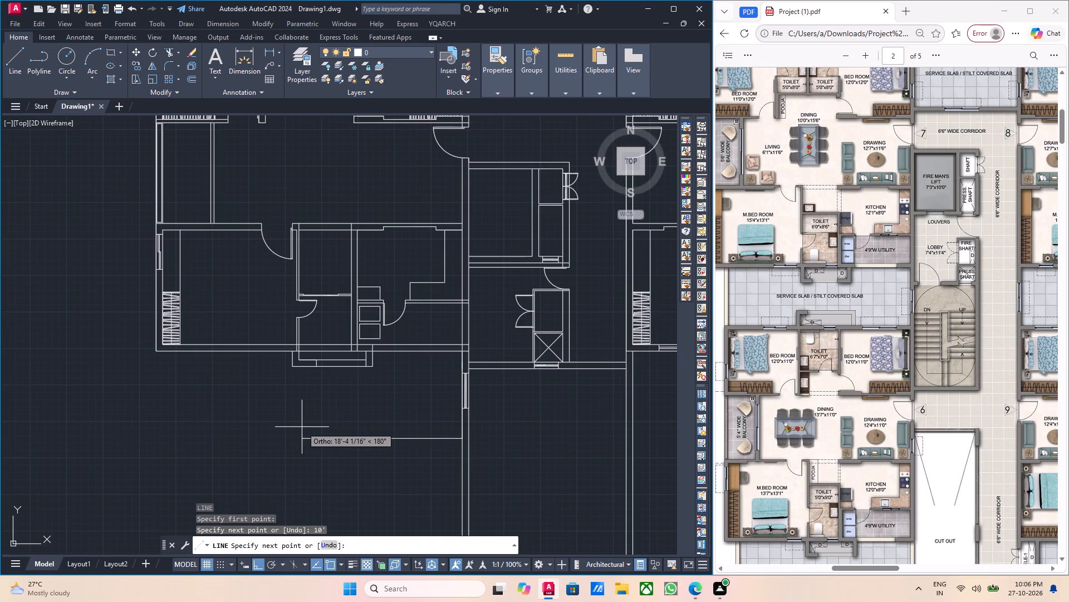
middle_click(300, 426)
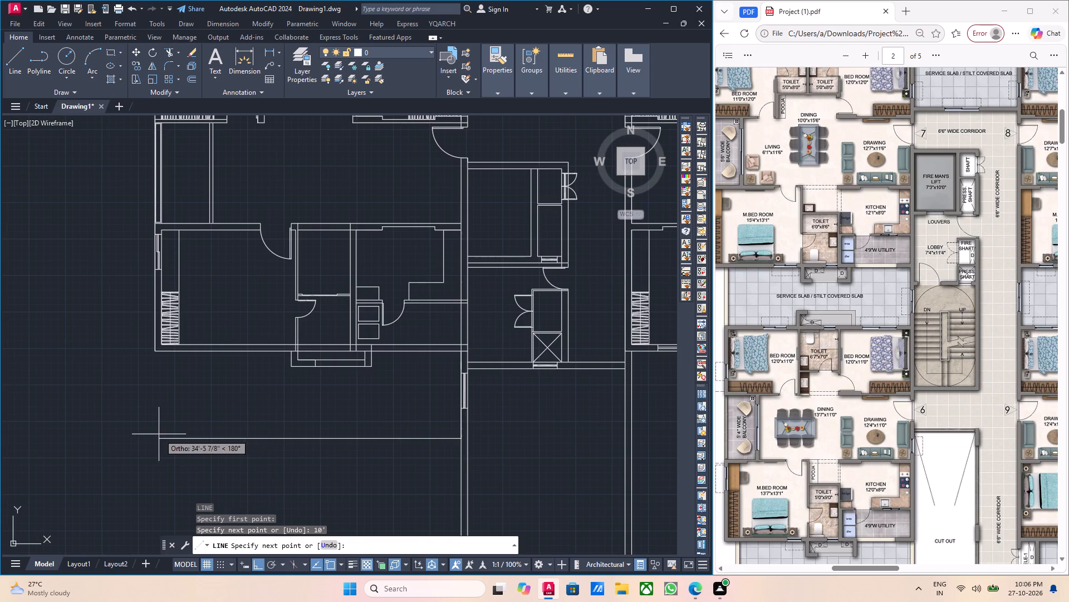
click(80, 433)
key(Escape)
middle_click(322, 404)
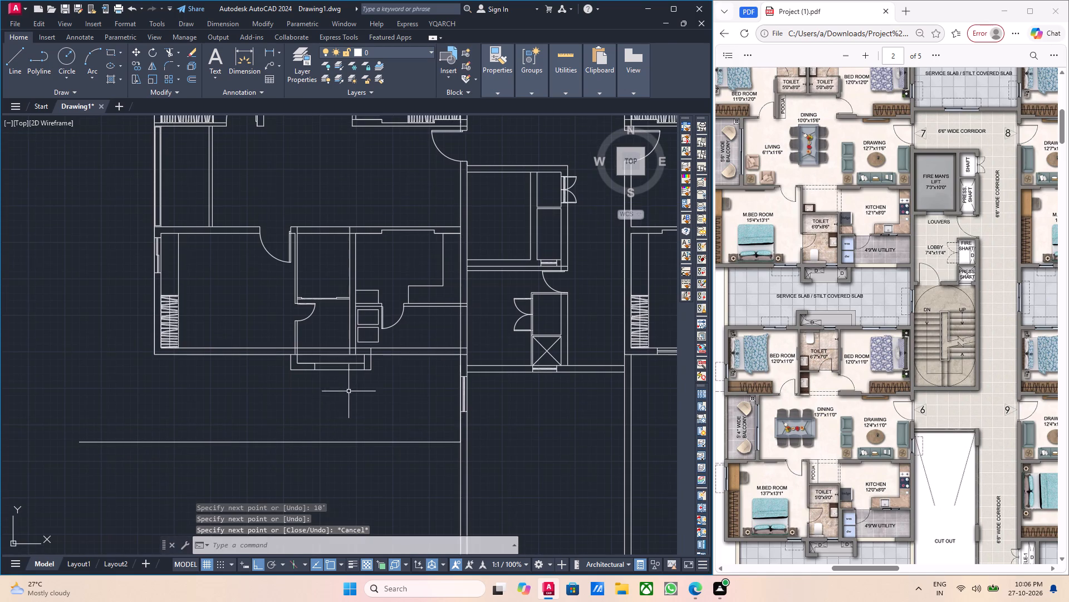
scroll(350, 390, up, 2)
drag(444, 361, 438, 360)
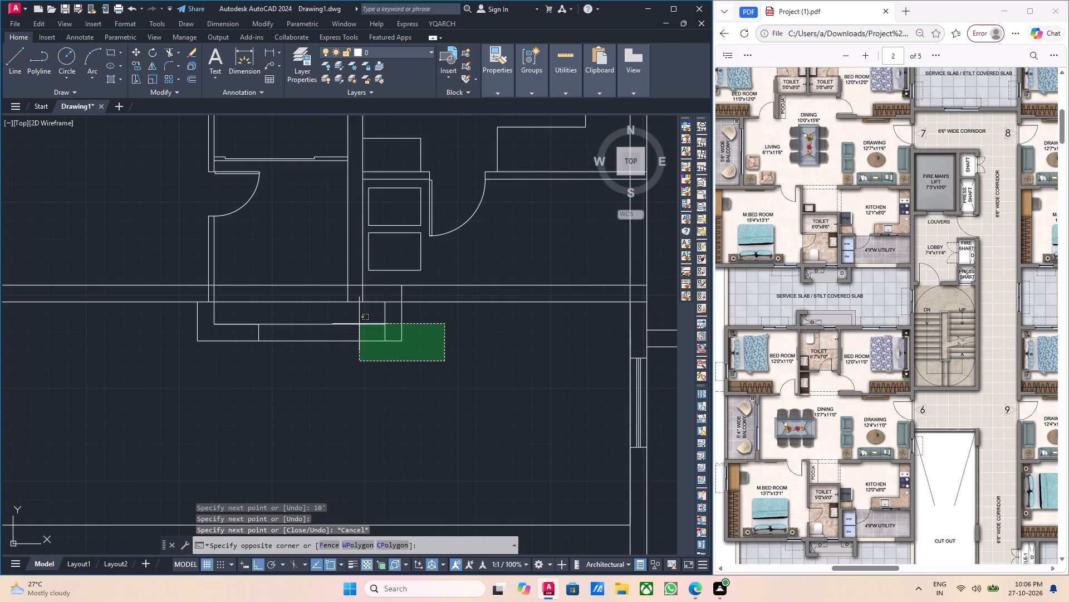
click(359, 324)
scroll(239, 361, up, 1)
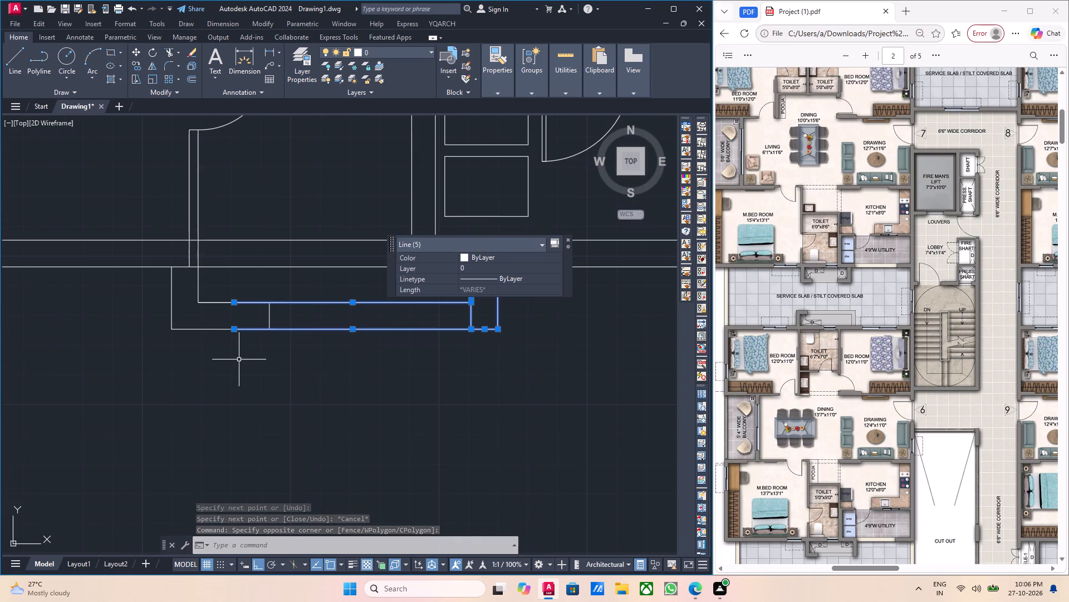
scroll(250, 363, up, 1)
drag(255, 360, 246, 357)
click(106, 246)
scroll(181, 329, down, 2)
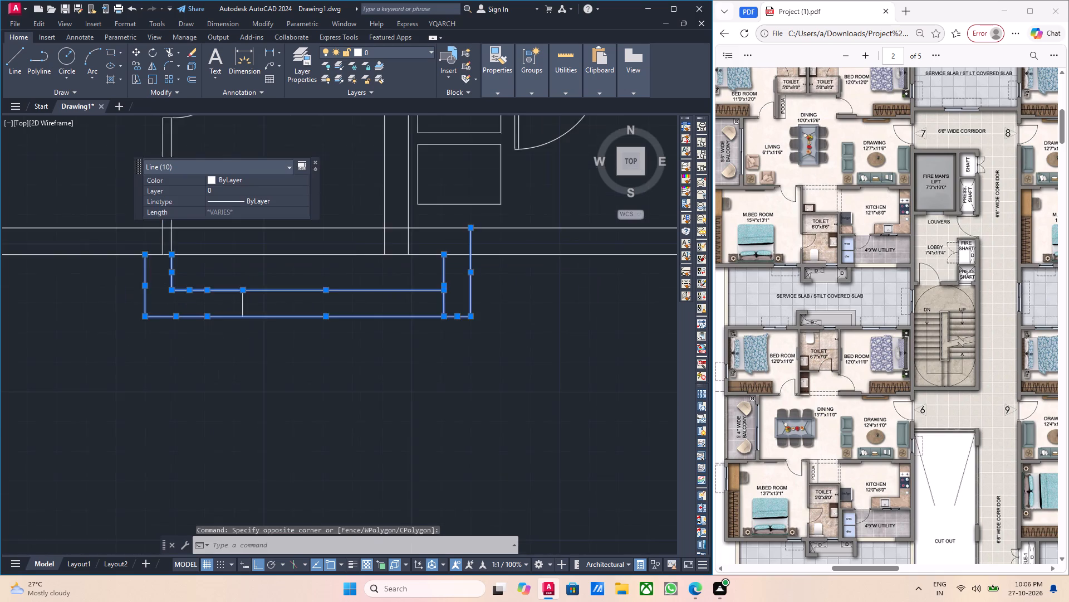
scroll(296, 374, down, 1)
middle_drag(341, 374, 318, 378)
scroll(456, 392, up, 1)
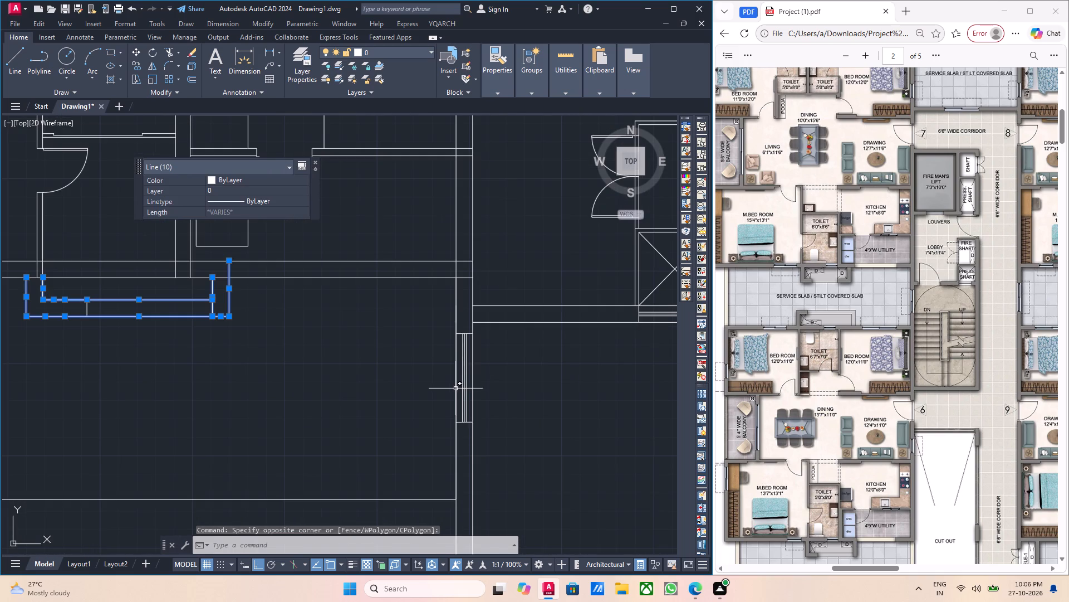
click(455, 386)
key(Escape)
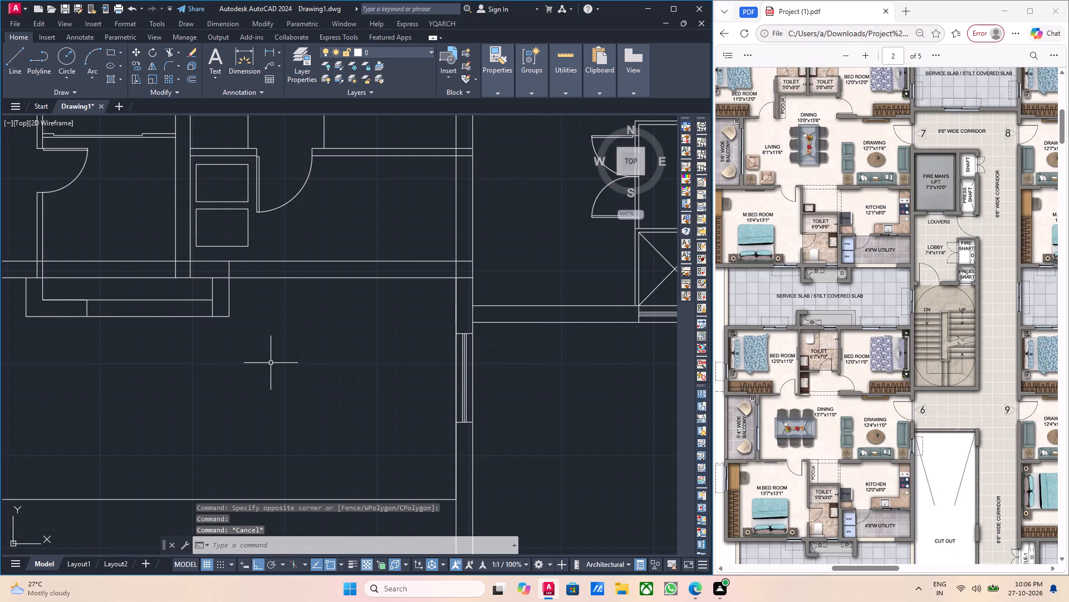
Mirror the upper apartment's toilet duct projection about a horizontal line midway between the two facing apartment walls, keeping the original.
drag(271, 363, 246, 345)
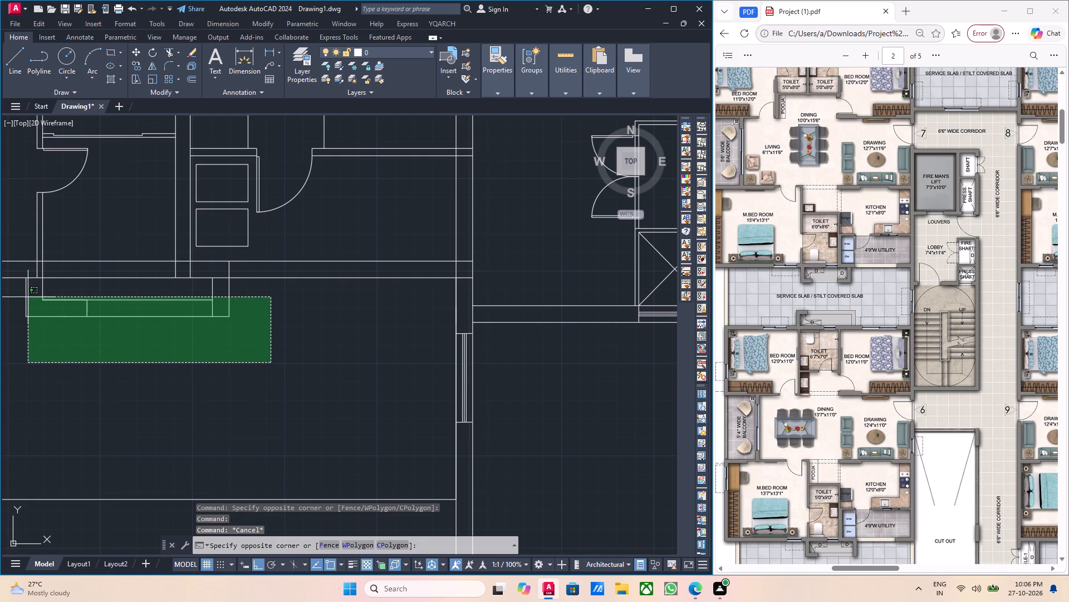
click(20, 297)
text(mi)
key(Return)
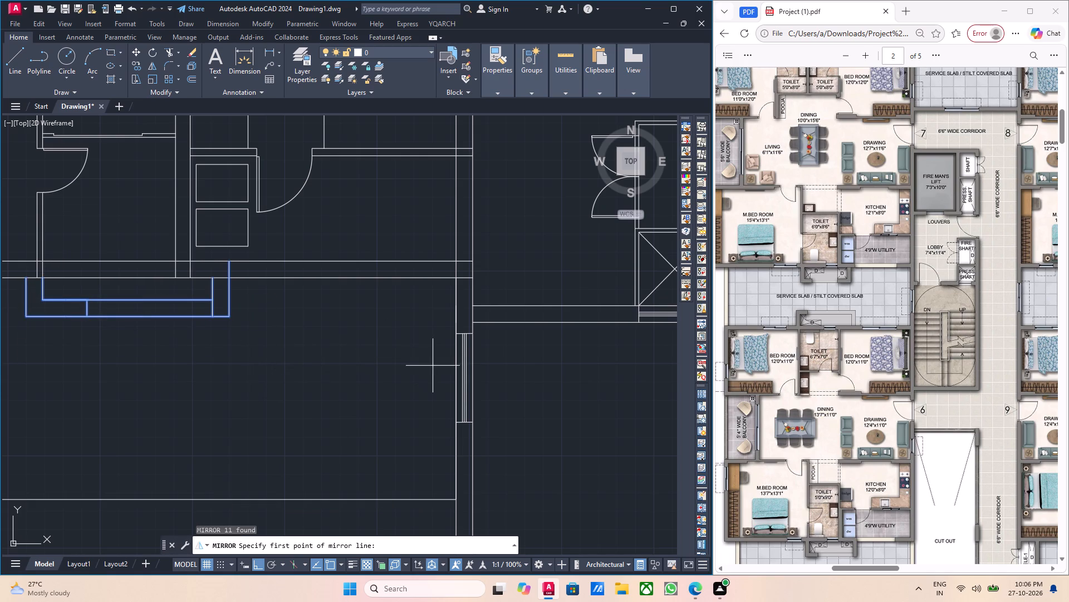
click(456, 391)
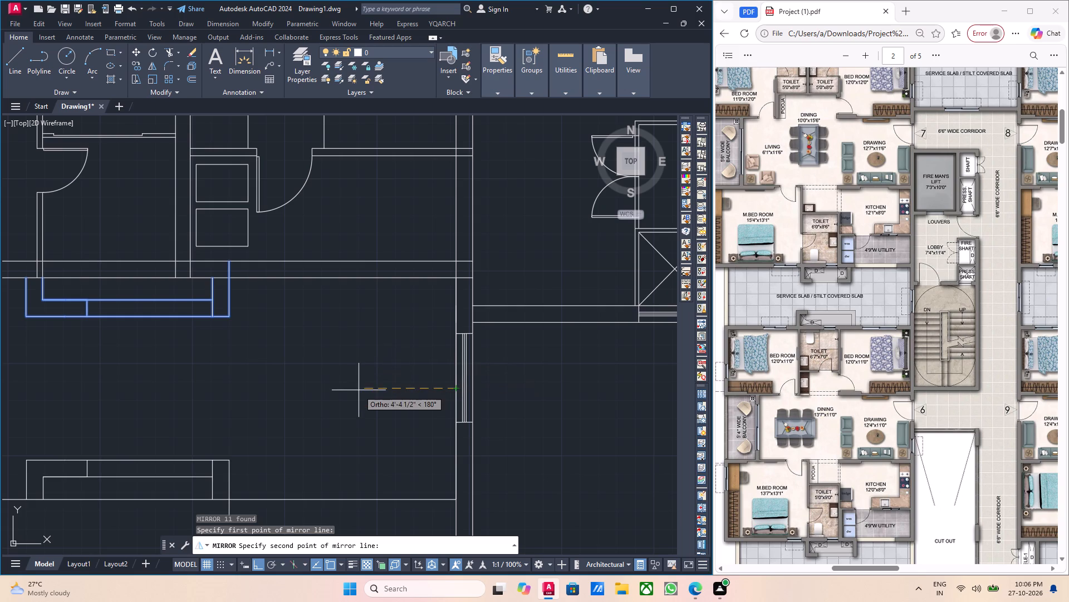
scroll(340, 392, down, 1)
middle_drag(305, 393, 391, 365)
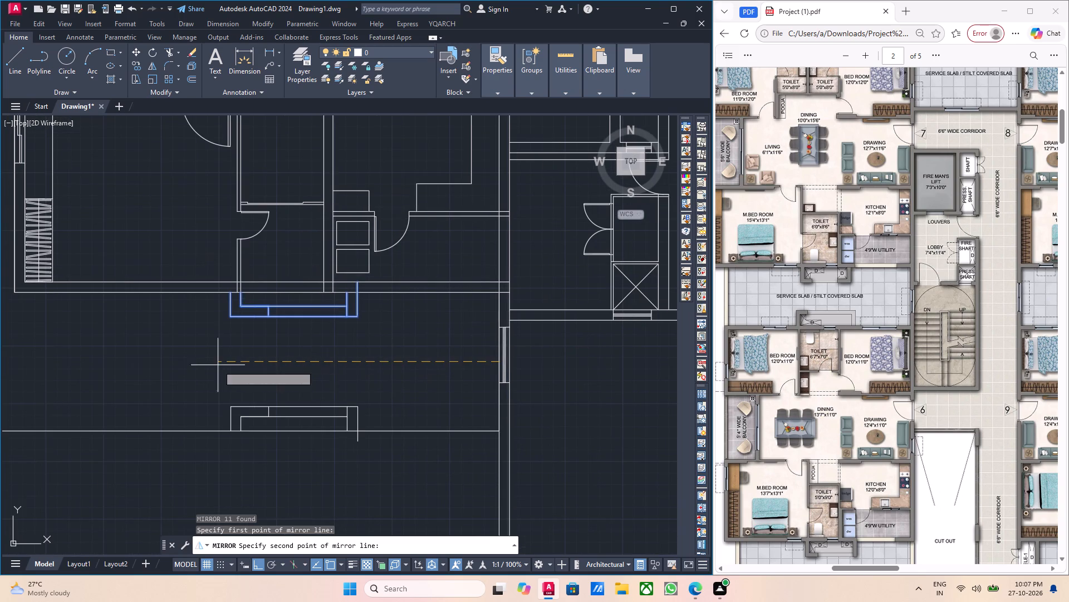
click(204, 366)
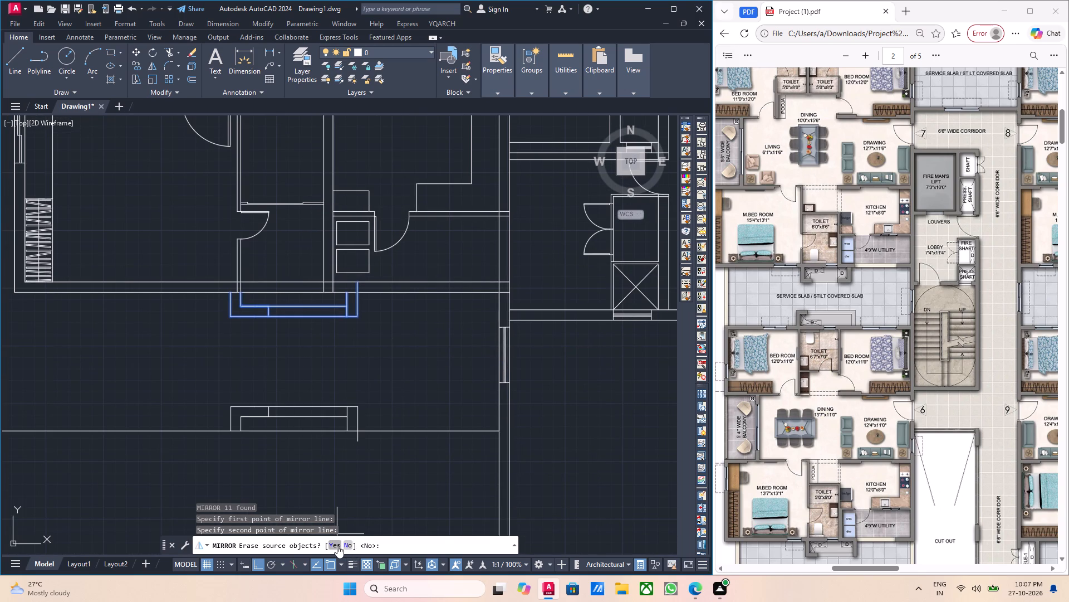
click(350, 545)
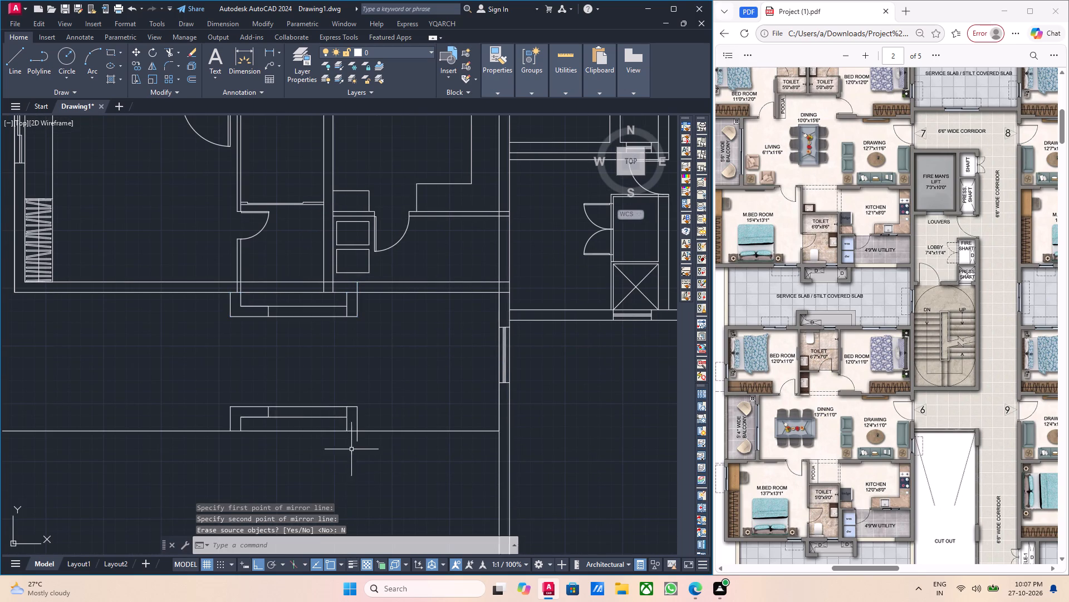
Shorten the mirrored duct's right side line so it ends on the lower apartment's top wall line.
scroll(358, 436, up, 2)
click(362, 441)
click(345, 443)
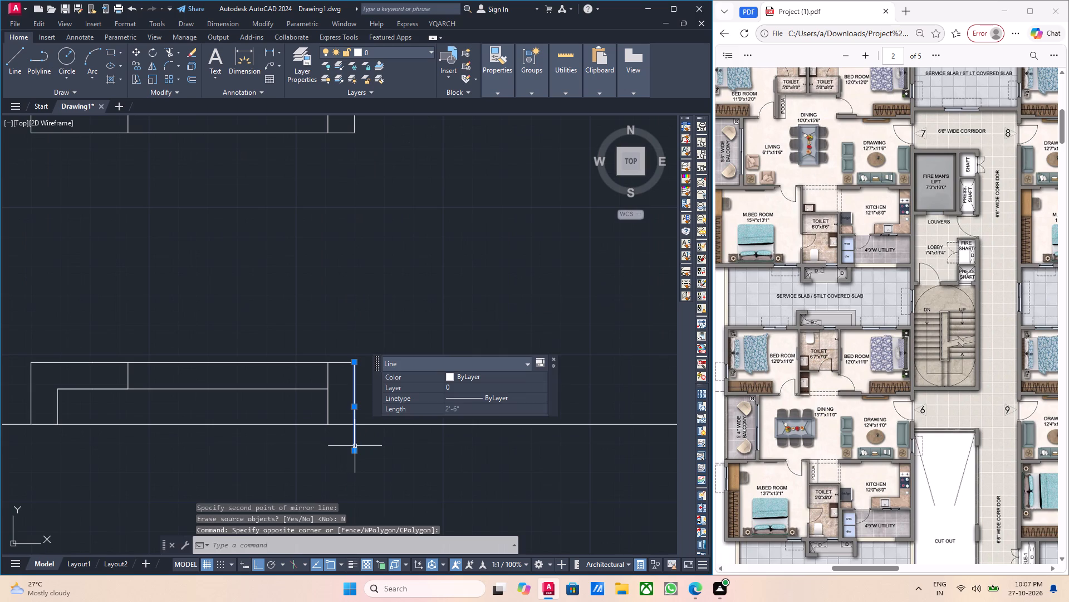
click(355, 449)
click(353, 429)
key(Escape)
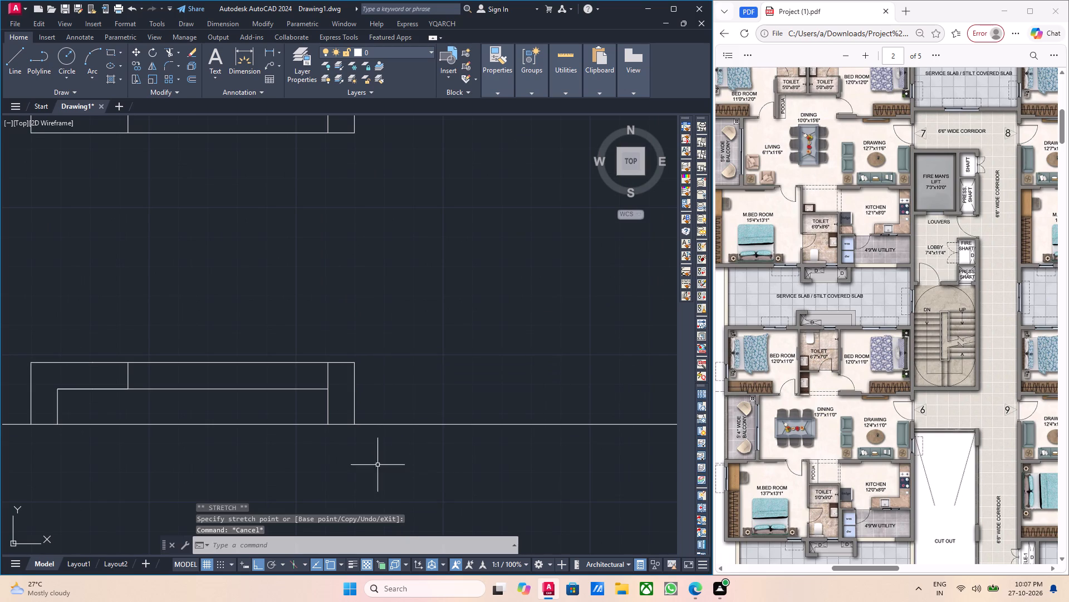
Examine the lower left apartment's bedroom and toilet layout in the reference plan against the drawing.
scroll(365, 445, down, 2)
middle_drag(385, 444, 380, 403)
middle_click(347, 417)
middle_click(348, 438)
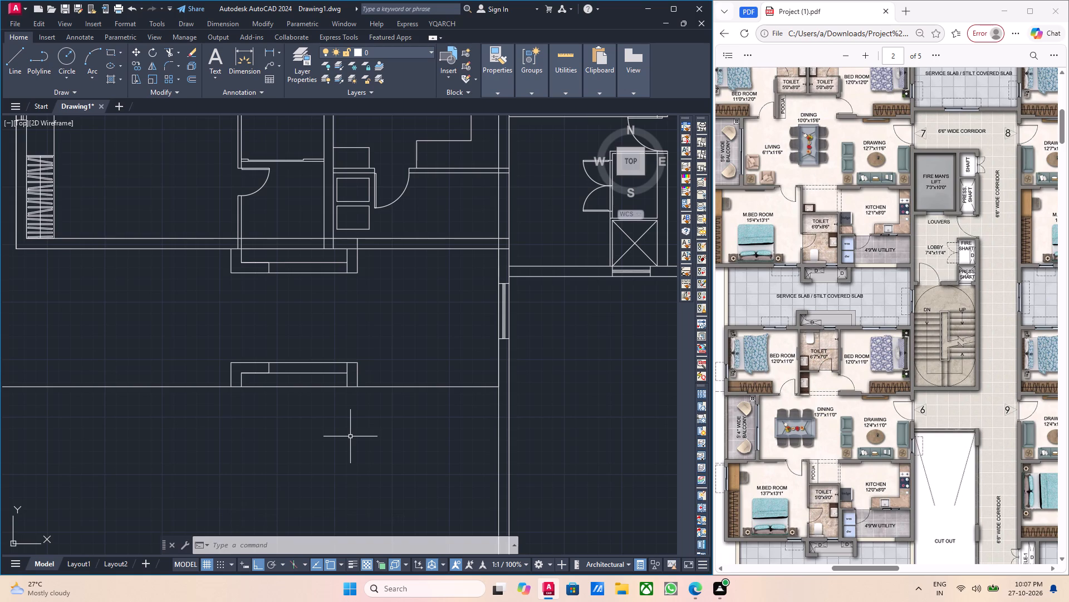
scroll(787, 311, up, 1)
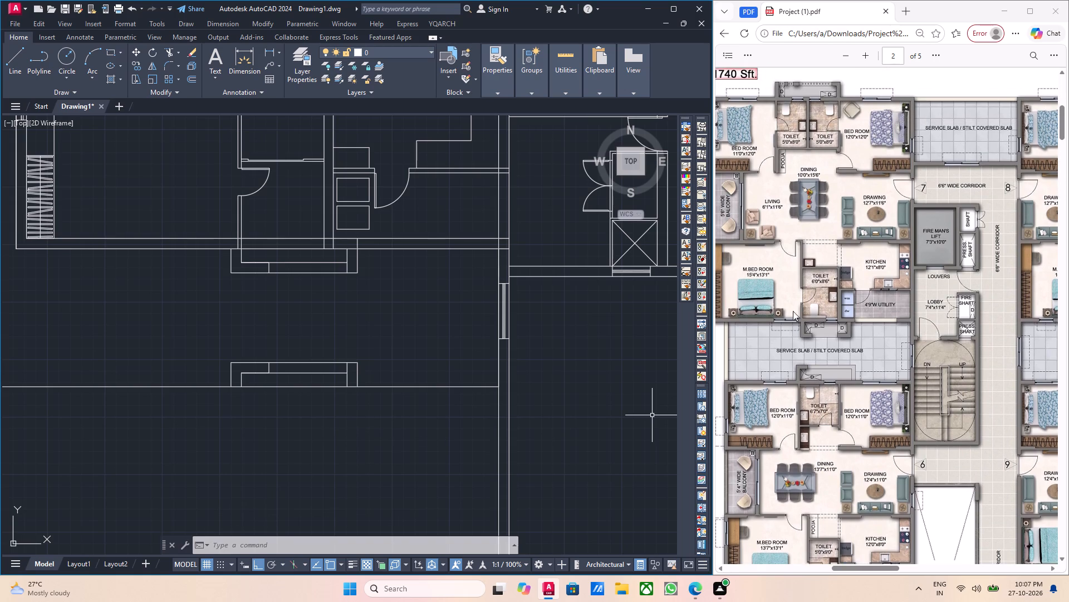
scroll(802, 318, down, 1)
scroll(857, 345, down, 2)
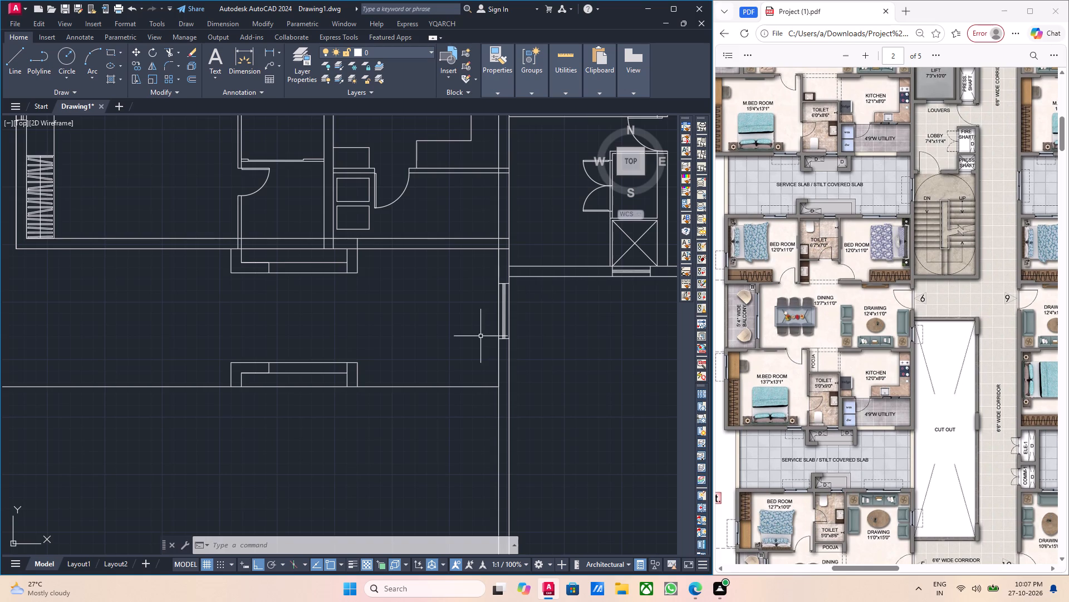
scroll(468, 346, down, 2)
middle_drag(463, 343, 454, 329)
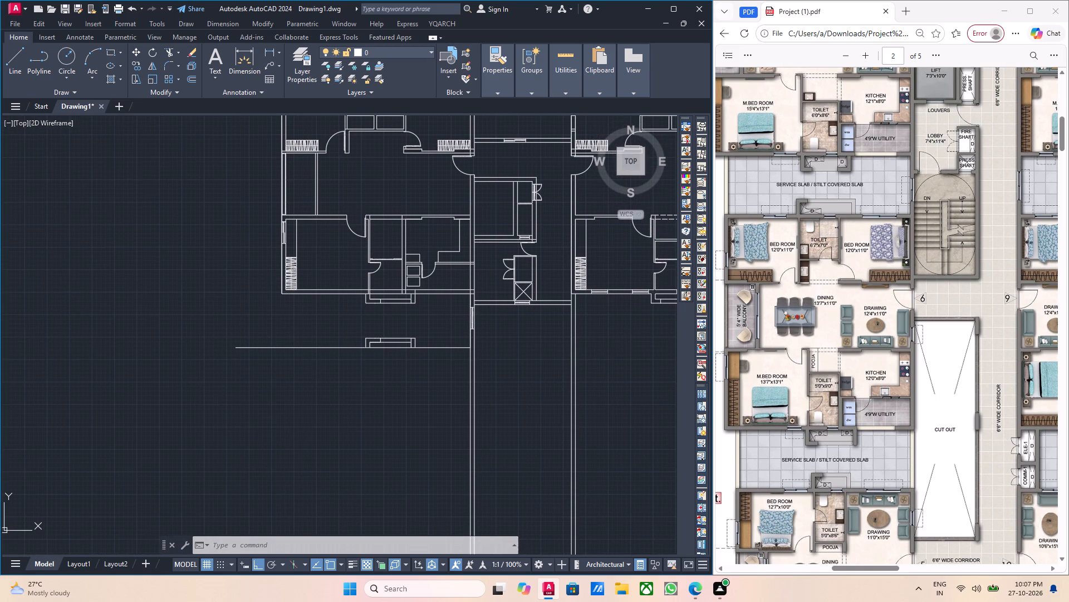
scroll(449, 336, up, 2)
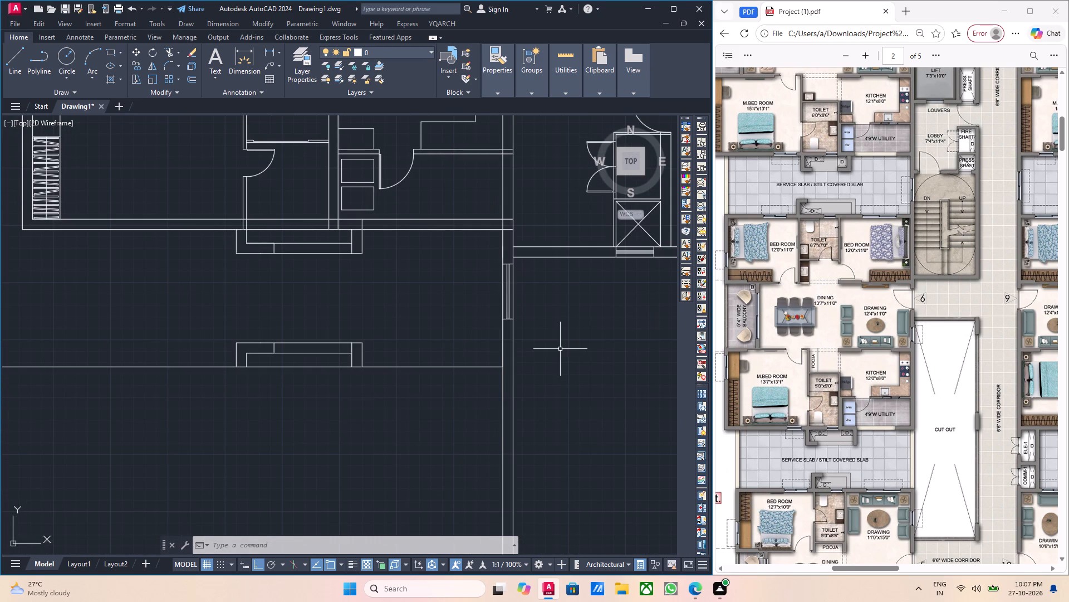
Offset the lower left apartment's top wall line 9 inches downward to form the wall thickness.
scroll(457, 373, up, 2)
drag(460, 380, 450, 362)
click(440, 347)
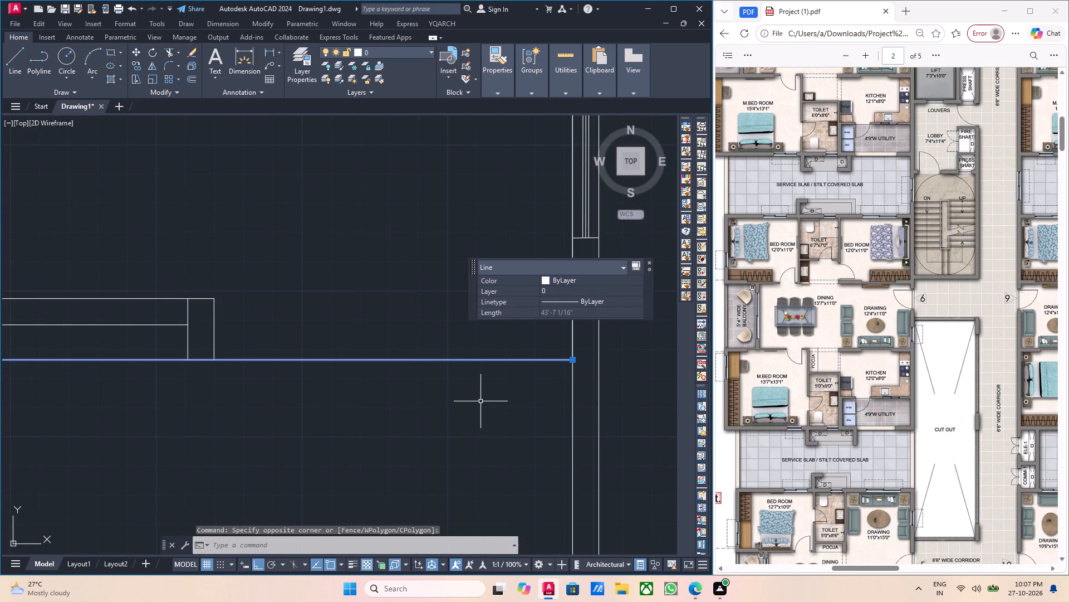
key(o)
key(Return)
click(570, 361)
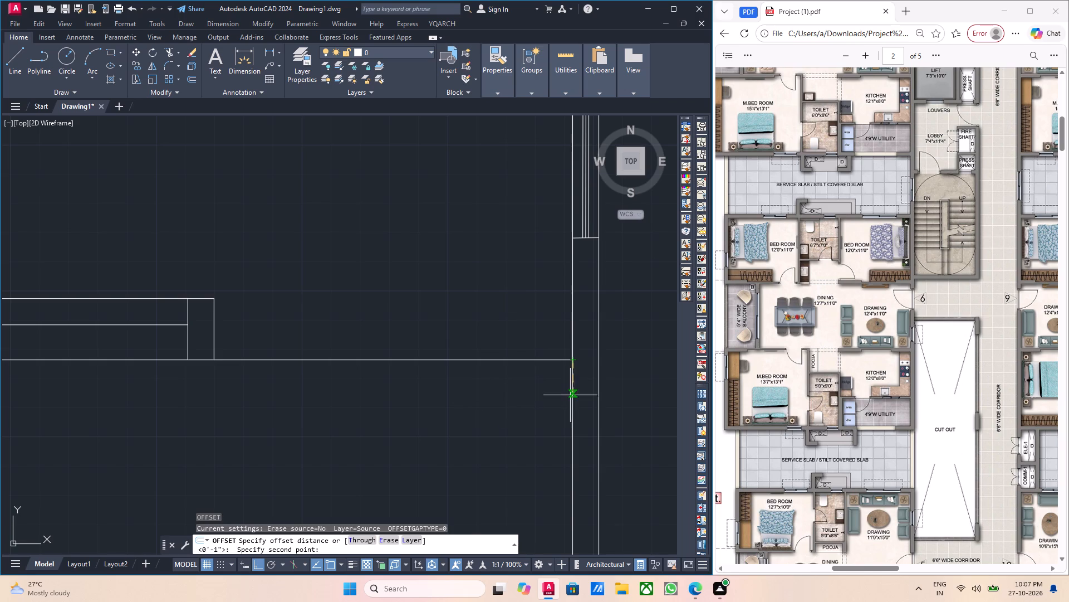
key(9)
key(Return)
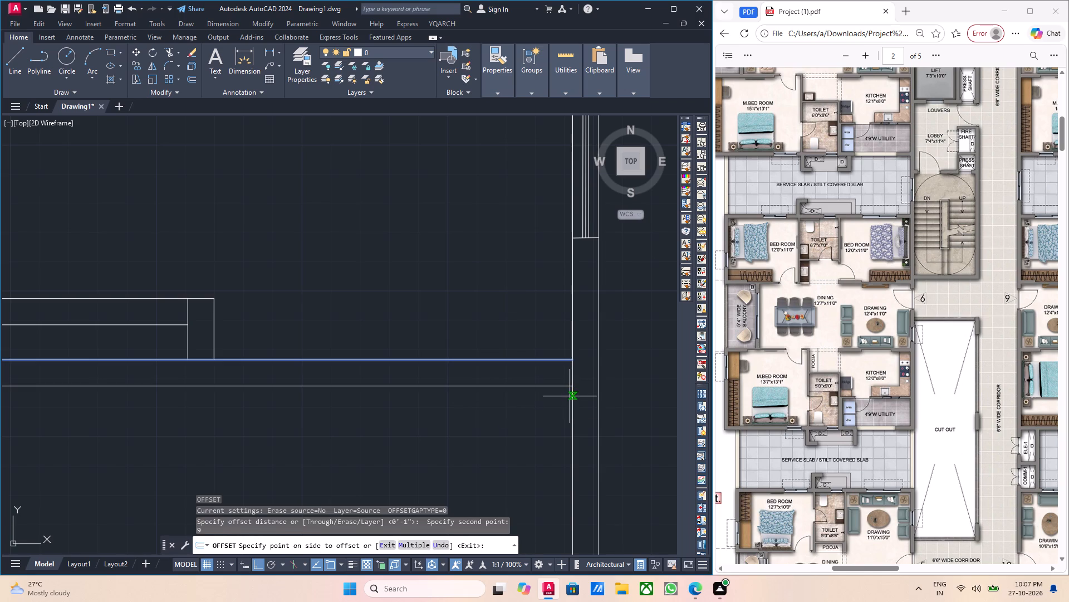
click(517, 420)
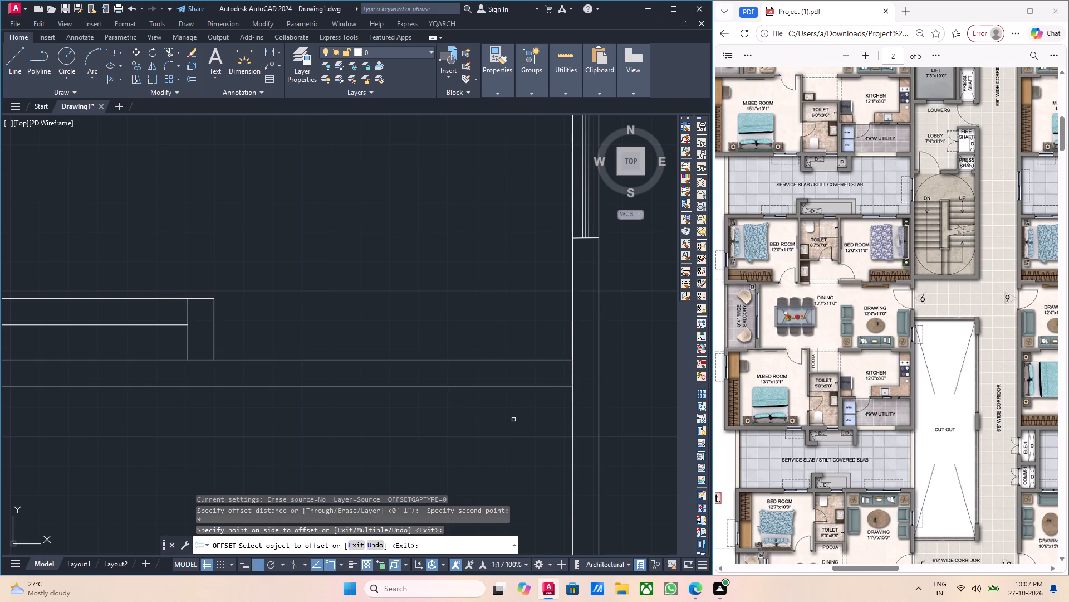
scroll(513, 420, down, 2)
middle_drag(416, 409, 551, 371)
middle_drag(444, 399, 468, 397)
middle_drag(478, 388, 337, 376)
middle_drag(508, 395, 439, 396)
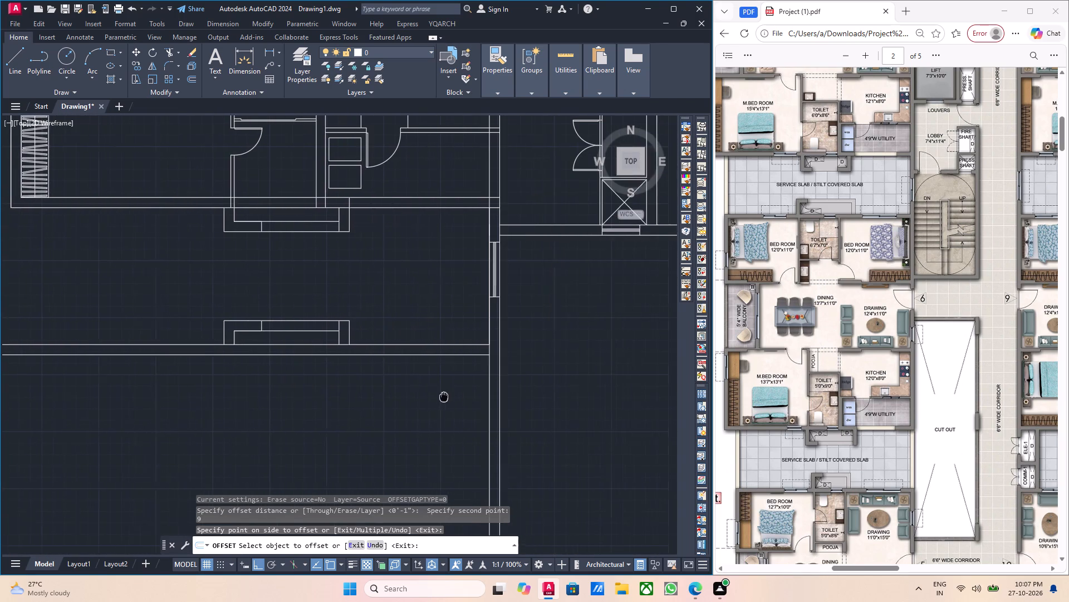
middle_drag(439, 396, 434, 396)
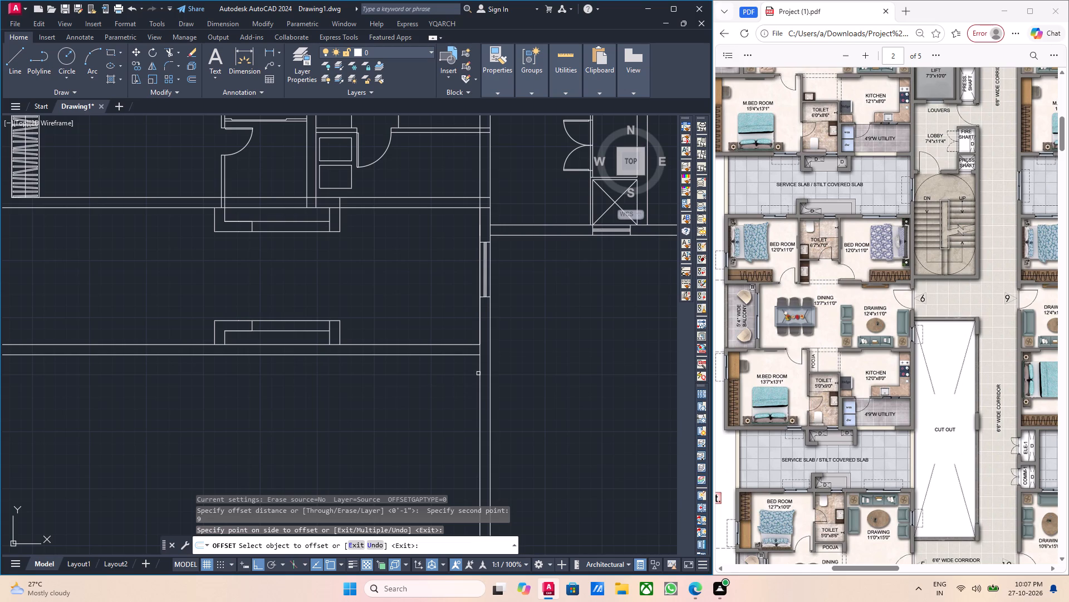
key(Escape)
Offset the left face of the core's extended wall 12' to the left for the bedroom's width.
scroll(485, 372, down, 9)
scroll(509, 415, up, 5)
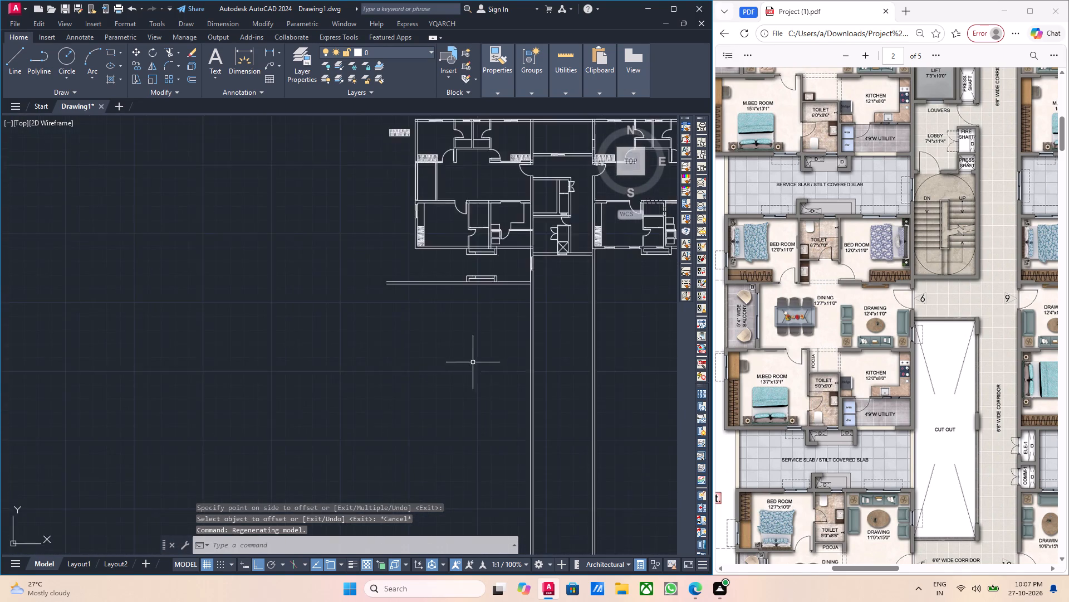
scroll(473, 362, up, 2)
middle_drag(528, 348, 511, 426)
scroll(522, 377, up, 2)
click(508, 368)
click(486, 358)
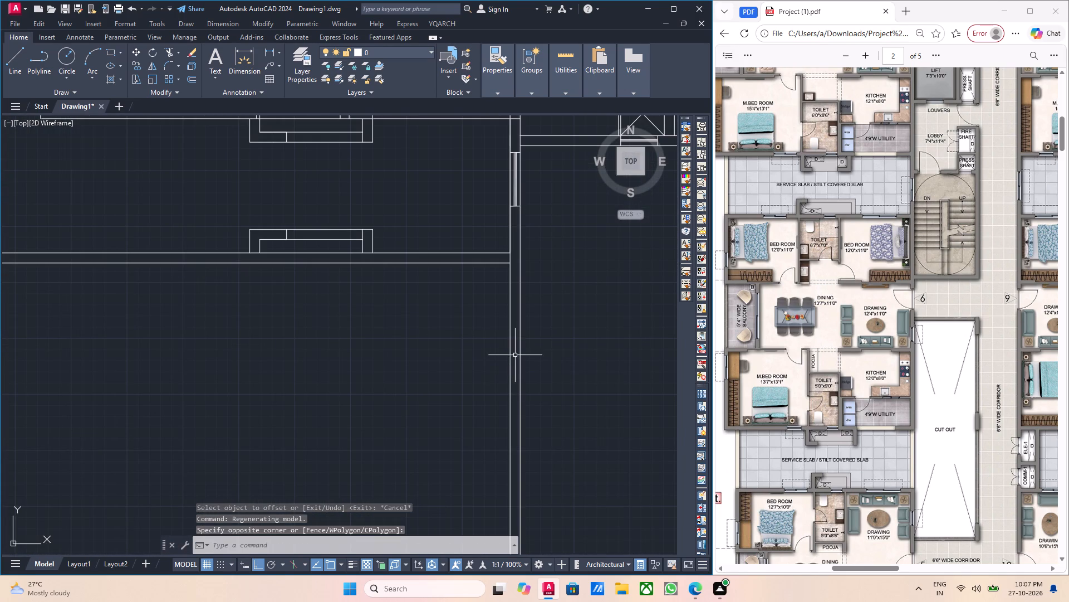
click(515, 355)
click(504, 355)
key(o)
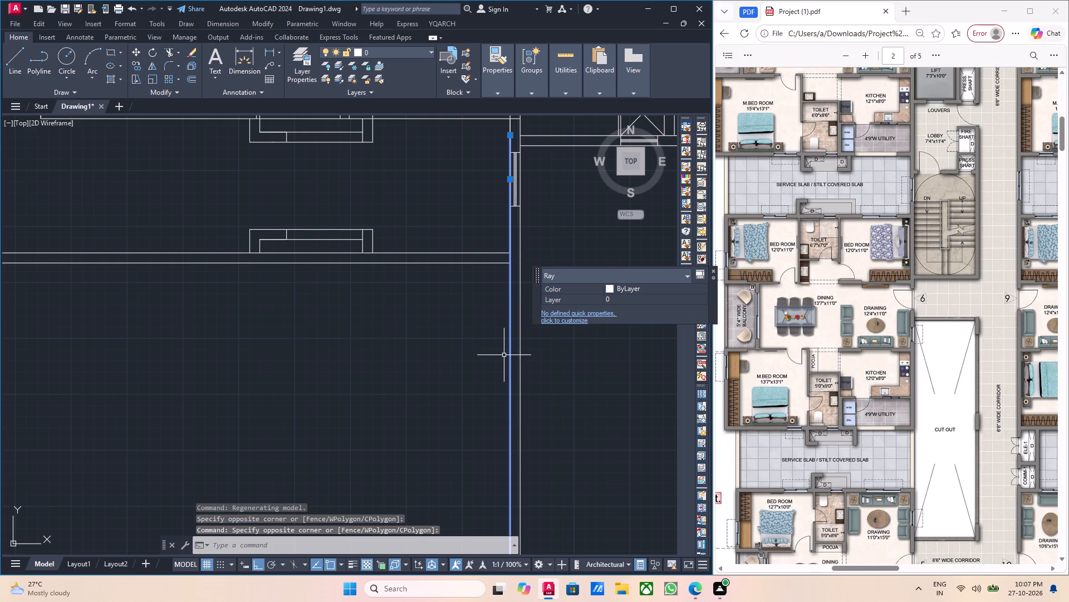
key(Return)
click(511, 265)
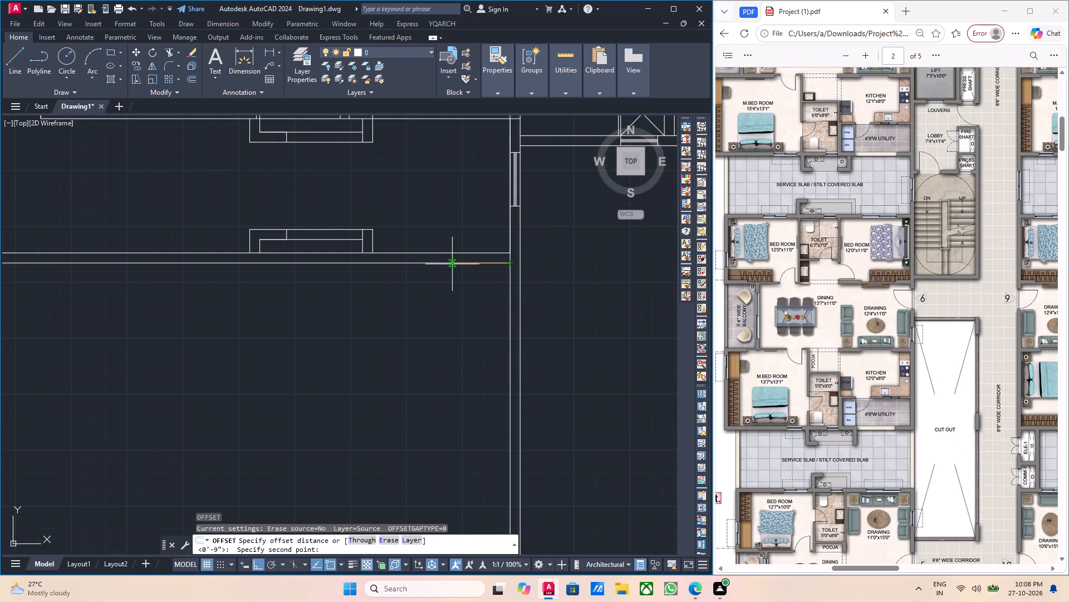
text(12')
key(Return)
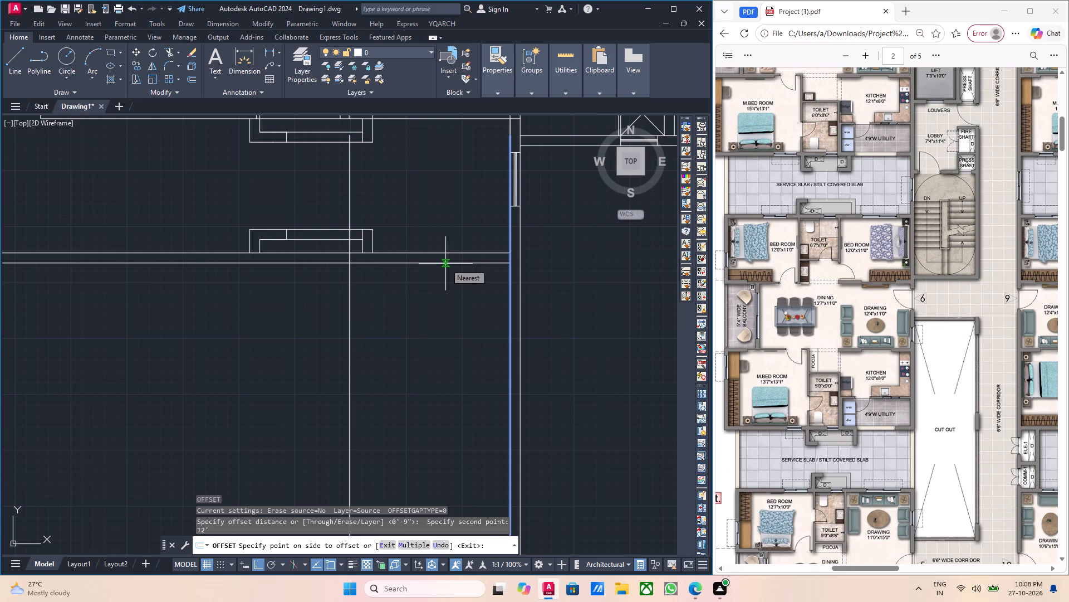
click(407, 318)
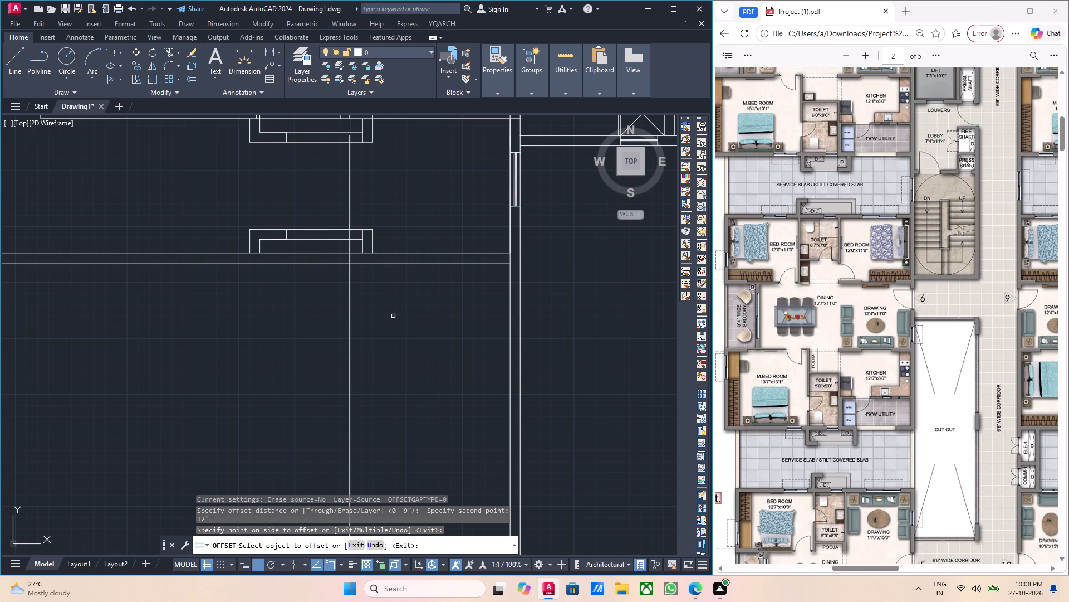
key(Escape)
Move the start of the offset bedroom line down to the inner face of the apartment's top wall.
drag(374, 330, 361, 331)
click(343, 331)
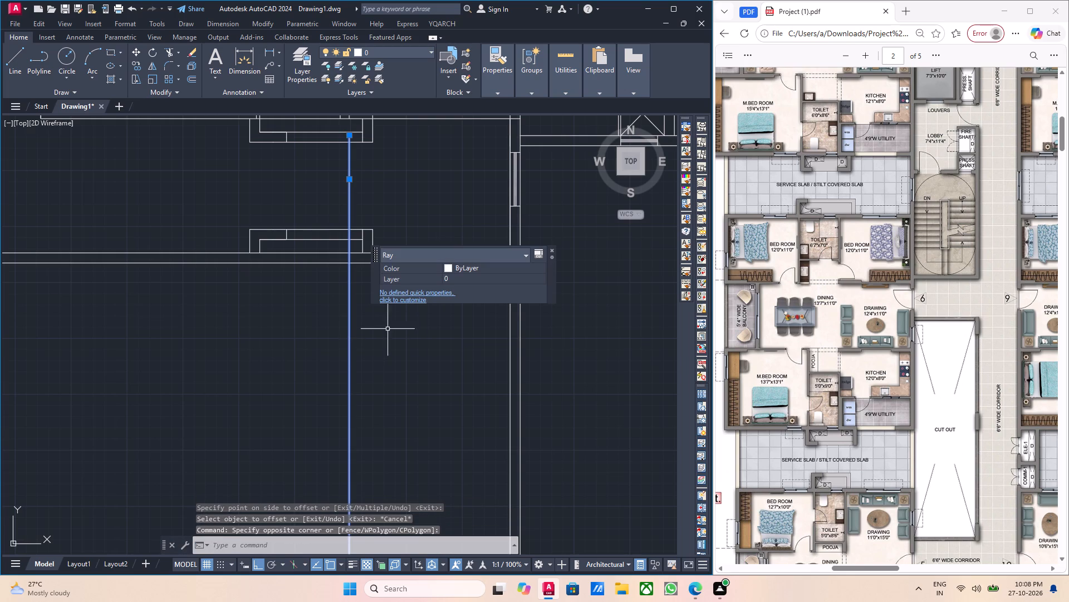
scroll(391, 329, down, 1)
scroll(361, 200, up, 2)
click(371, 220)
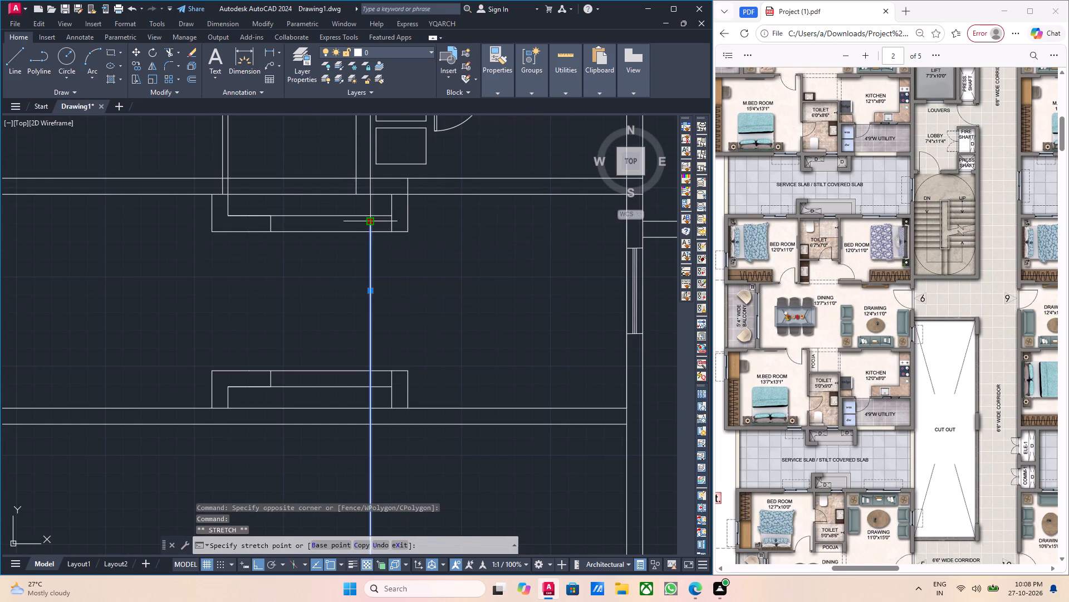
click(370, 428)
key(Escape)
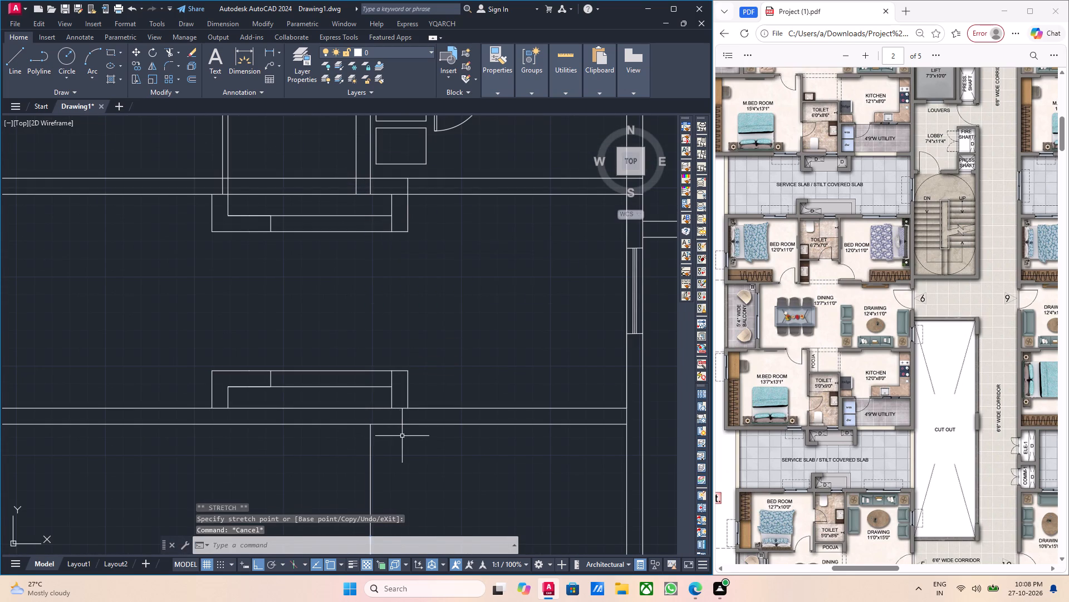
Offset the bedroom's left boundary line 2 inches toward the toilet side.
middle_drag(401, 470, 394, 353)
drag(396, 370, 388, 370)
click(341, 370)
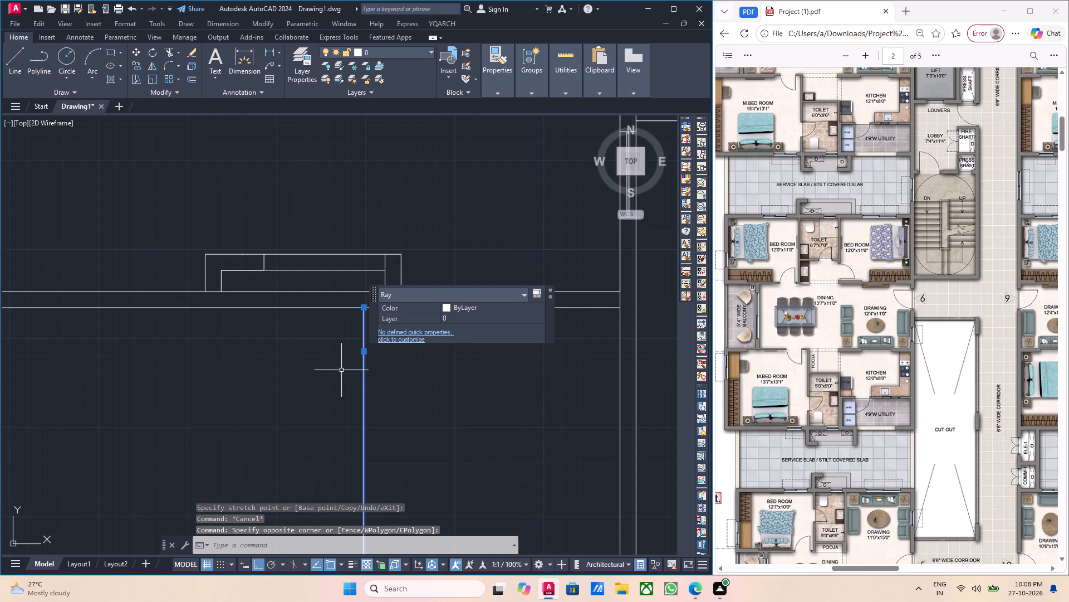
key(o)
key(Return)
click(365, 310)
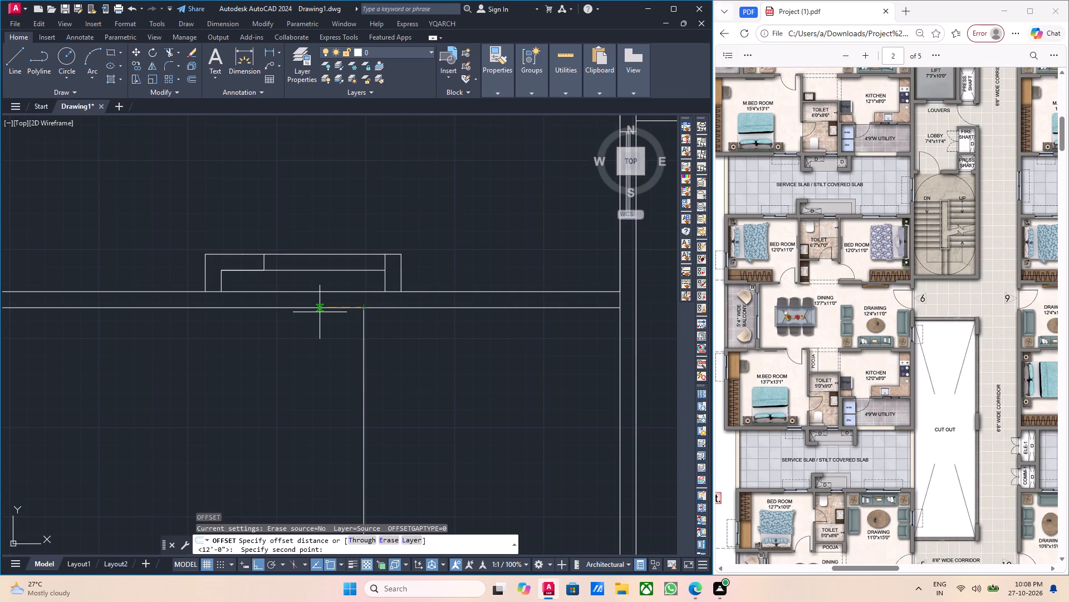
key(2)
key(Return)
click(334, 356)
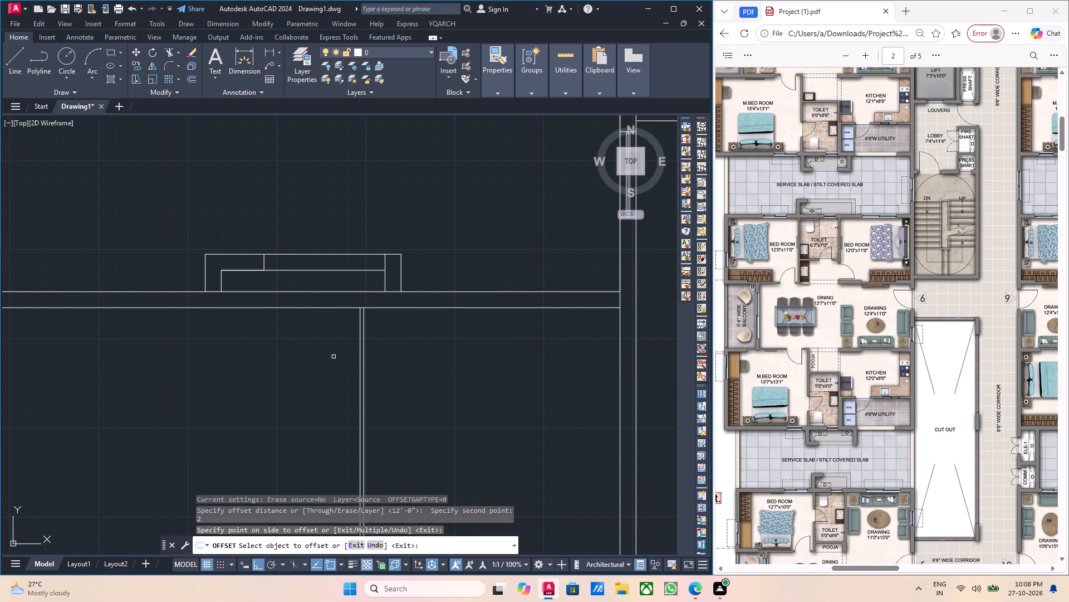
key(Escape)
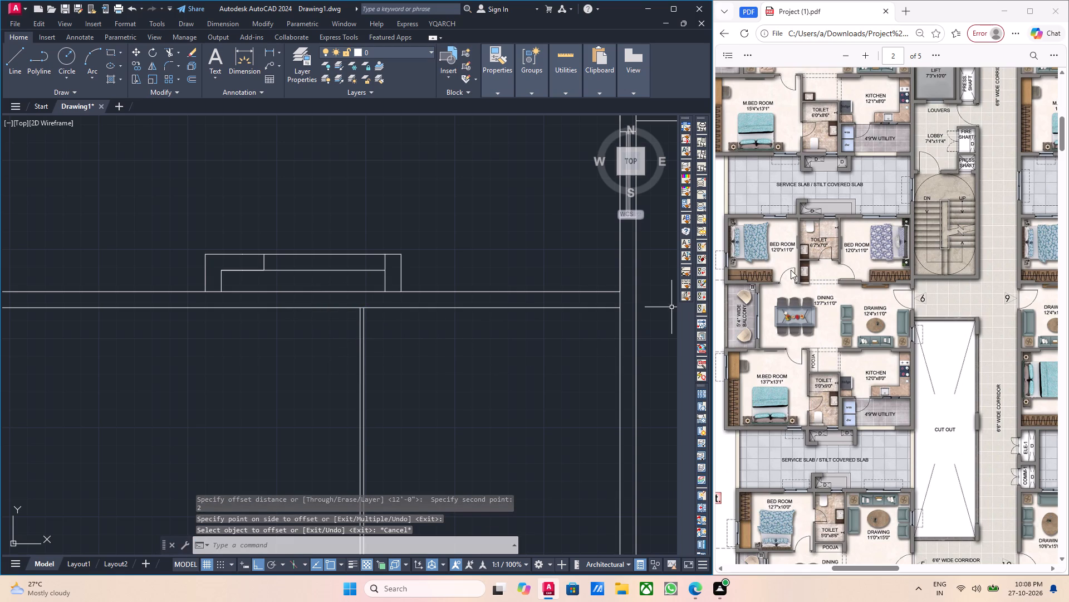
Offset the toilet-side line of the bedroom partition 6'7" to the left for the toilet's width.
scroll(791, 269, up, 1)
scroll(342, 335, up, 3)
click(400, 308)
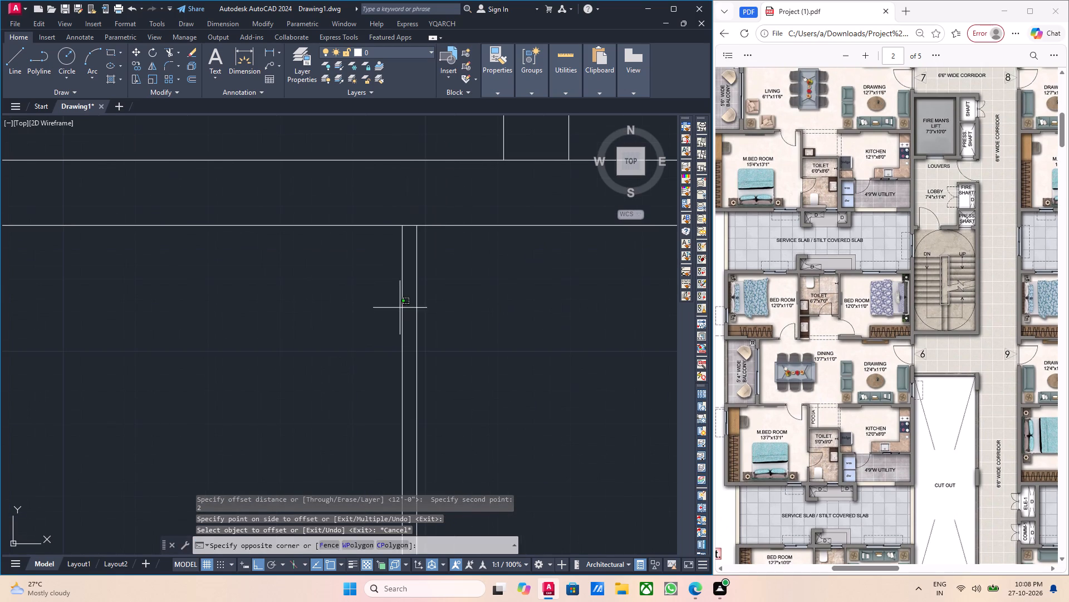
double_click(404, 300)
click(395, 297)
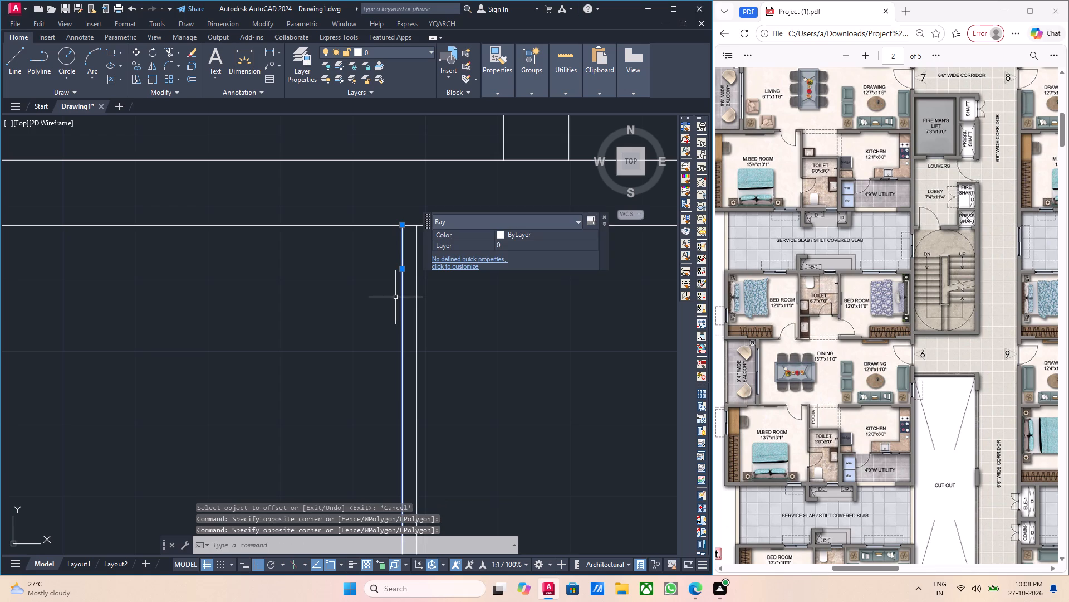
key(o)
key(Return)
click(400, 225)
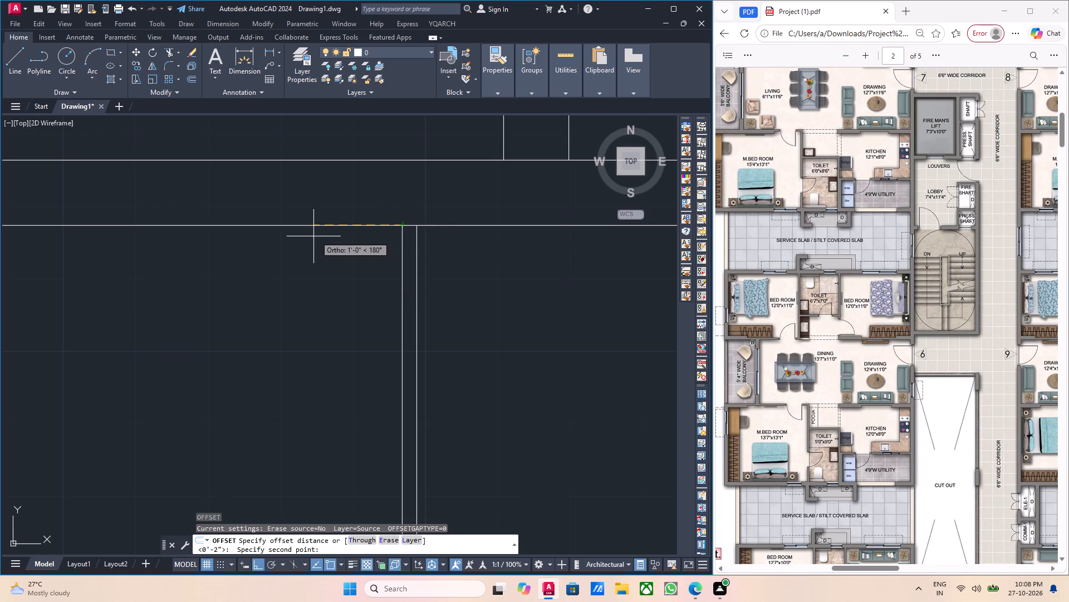
text(6')
key(7)
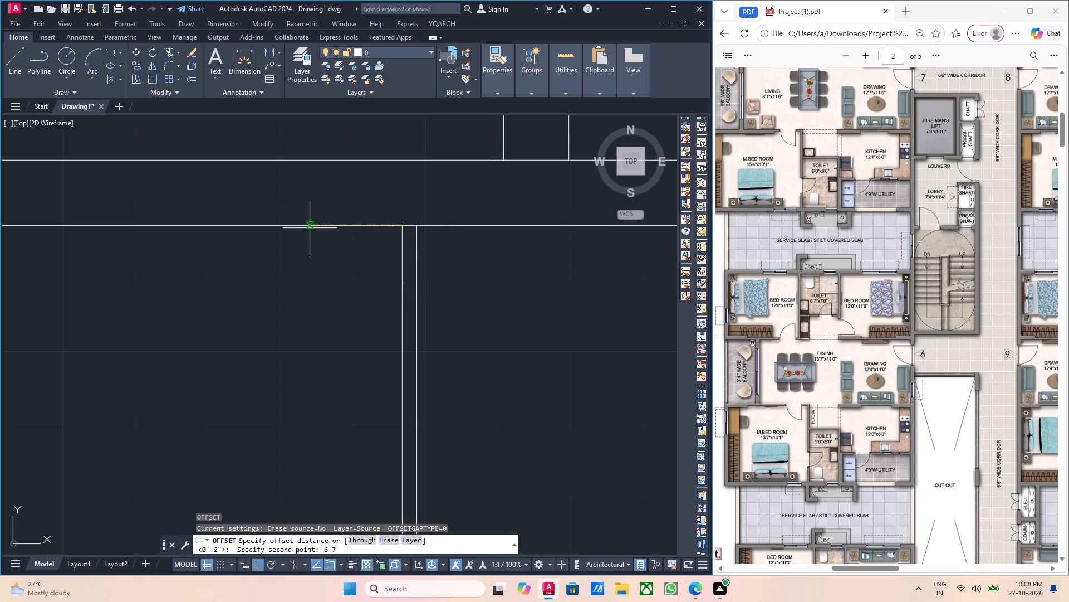
key(Return)
scroll(381, 197, down, 4)
click(300, 269)
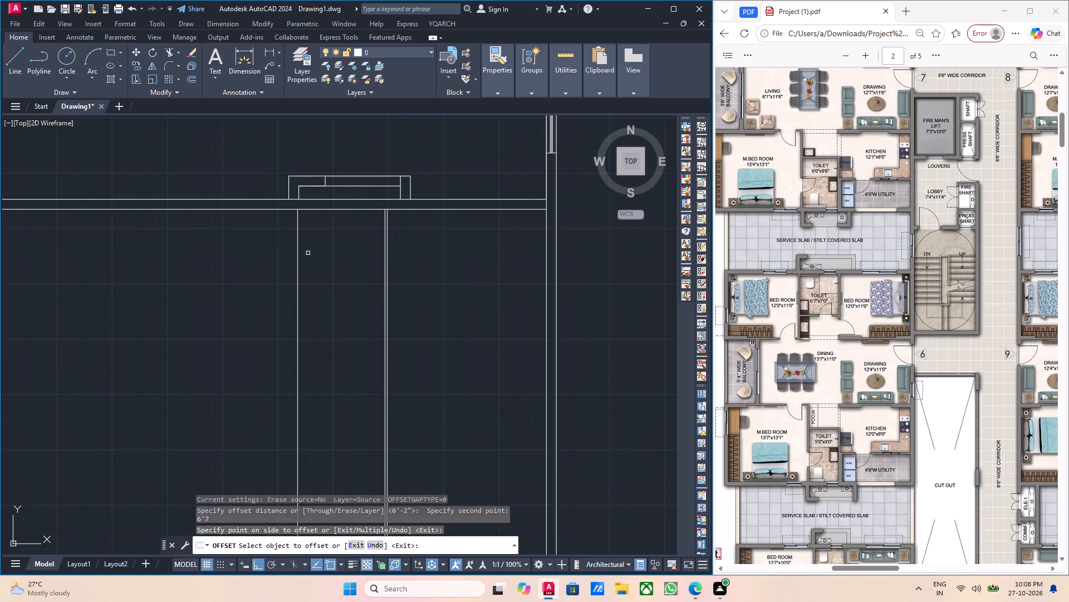
scroll(308, 252, up, 1)
middle_drag(316, 271, 327, 363)
key(Escape)
Offset the toilet's left boundary line 2 inches to the left to form the partition thickness.
middle_drag(311, 314, 349, 313)
click(349, 312)
click(322, 307)
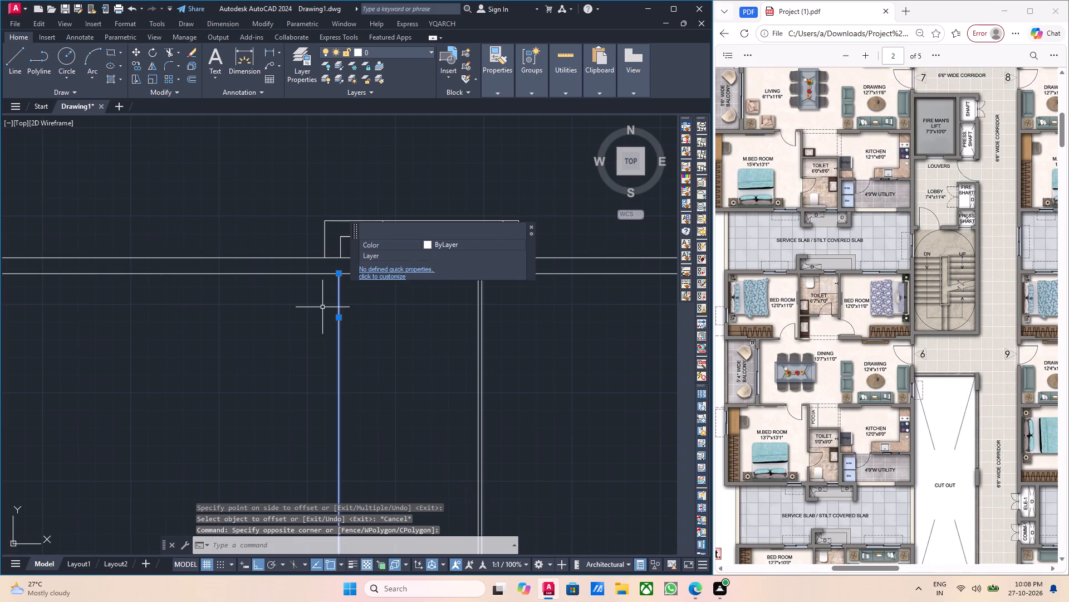
key(o)
key(Return)
scroll(330, 275, up, 2)
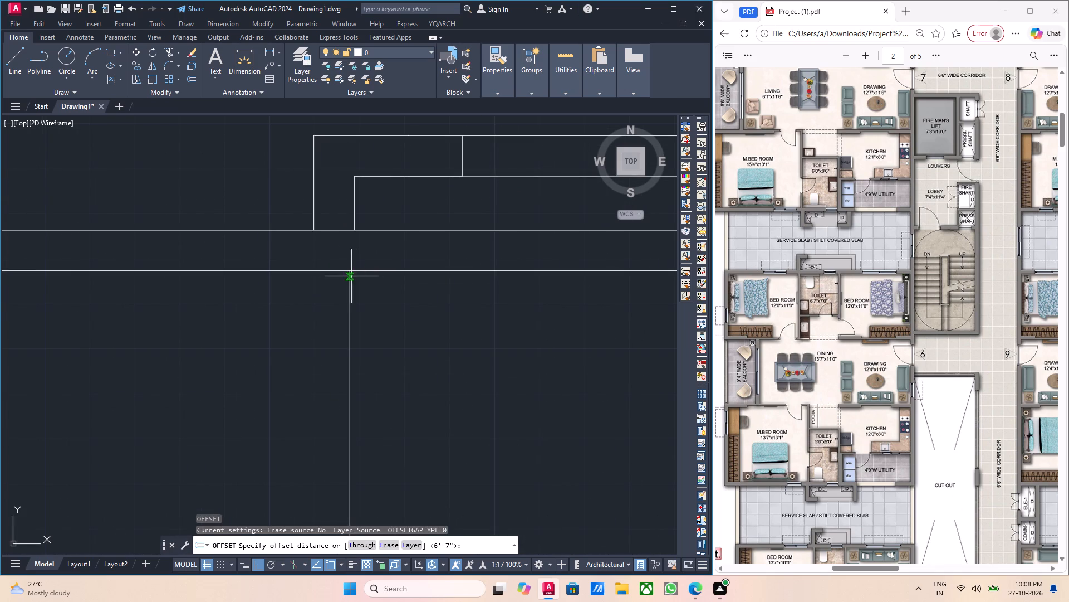
click(348, 272)
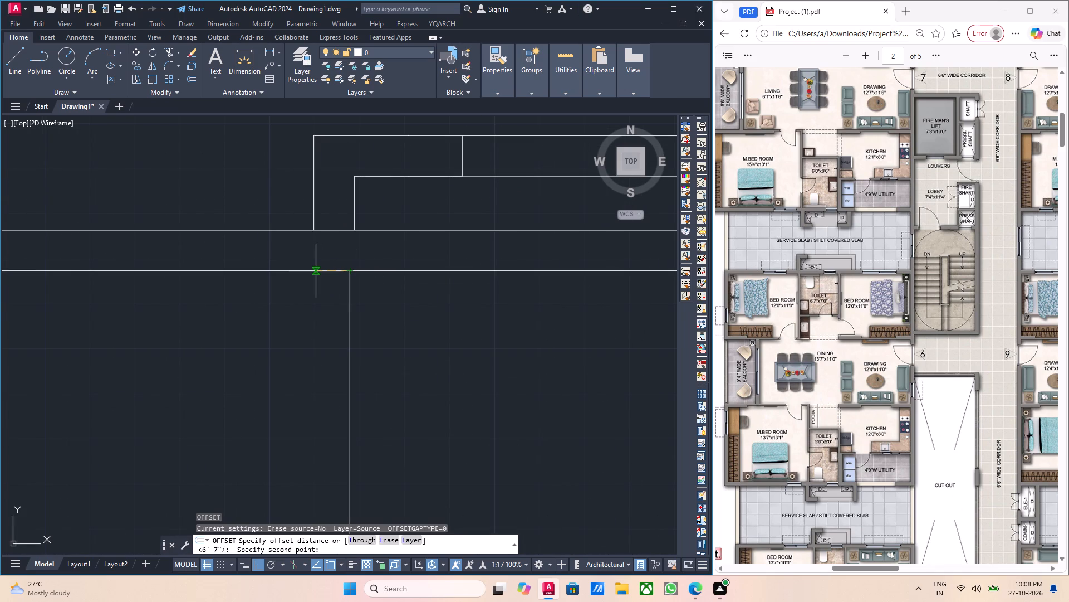
key(2)
key(Return)
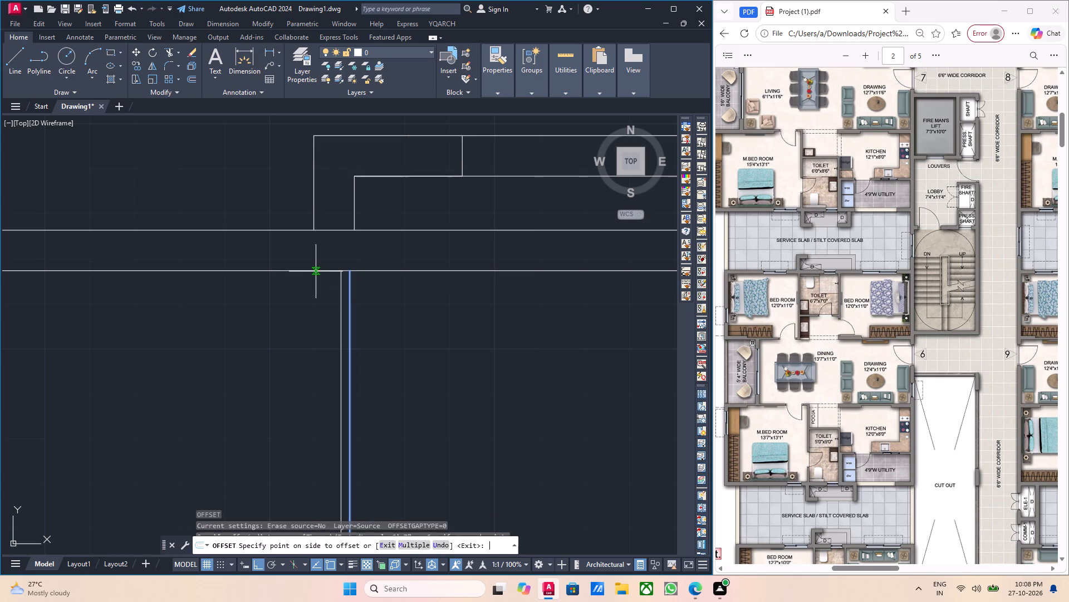
click(320, 309)
key(Escape)
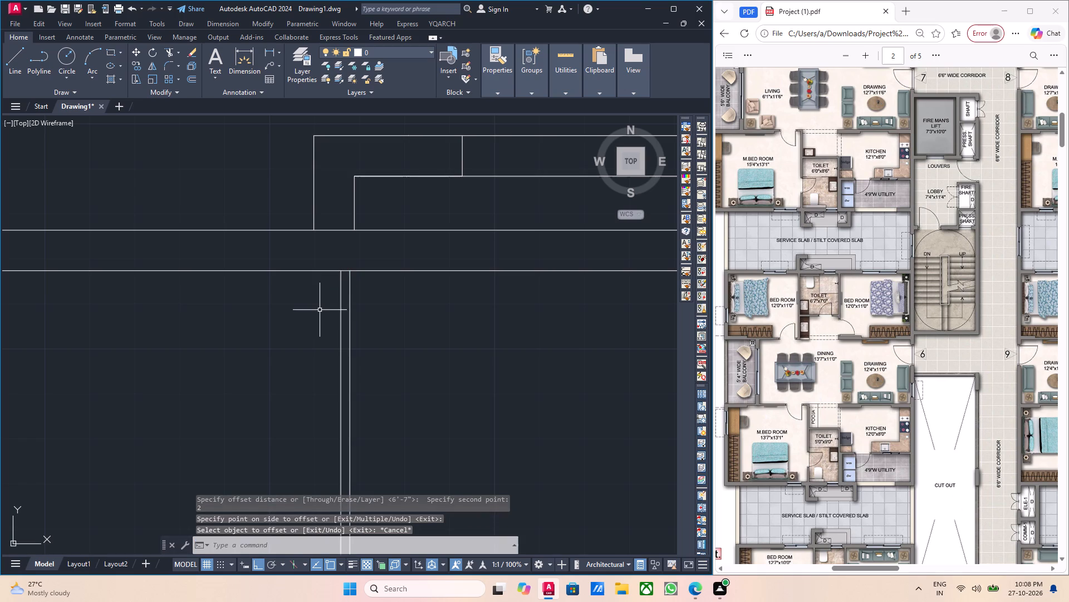
Offset the outer line of the toilet's left partition 12' to the left for the second bedroom's width.
scroll(428, 313, down, 1)
middle_drag(400, 310, 501, 297)
scroll(465, 289, up, 2)
drag(492, 279, 487, 279)
click(464, 275)
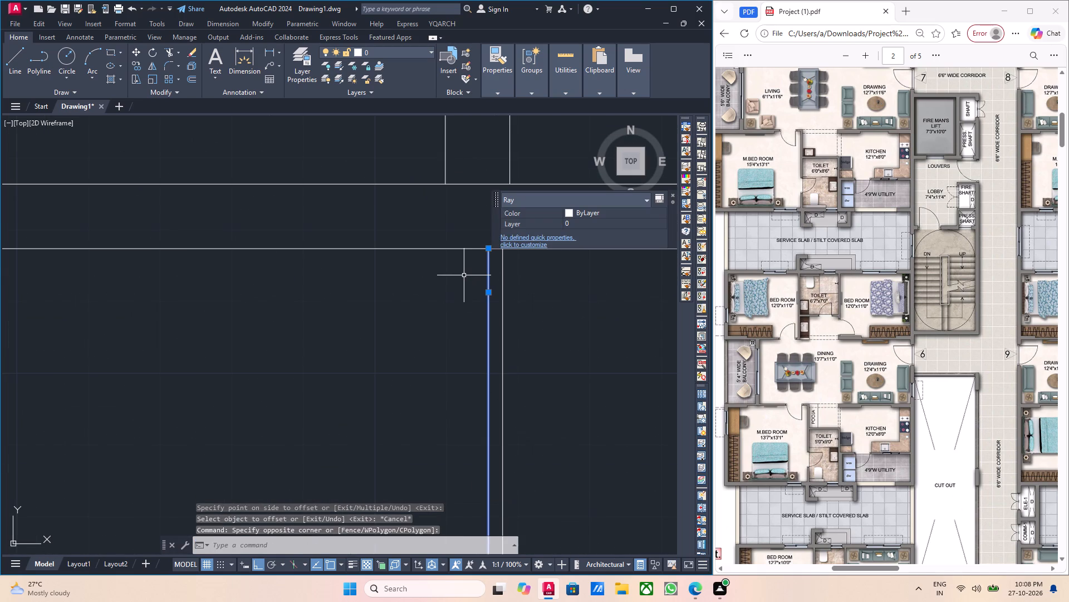
key(o)
key(Return)
click(489, 251)
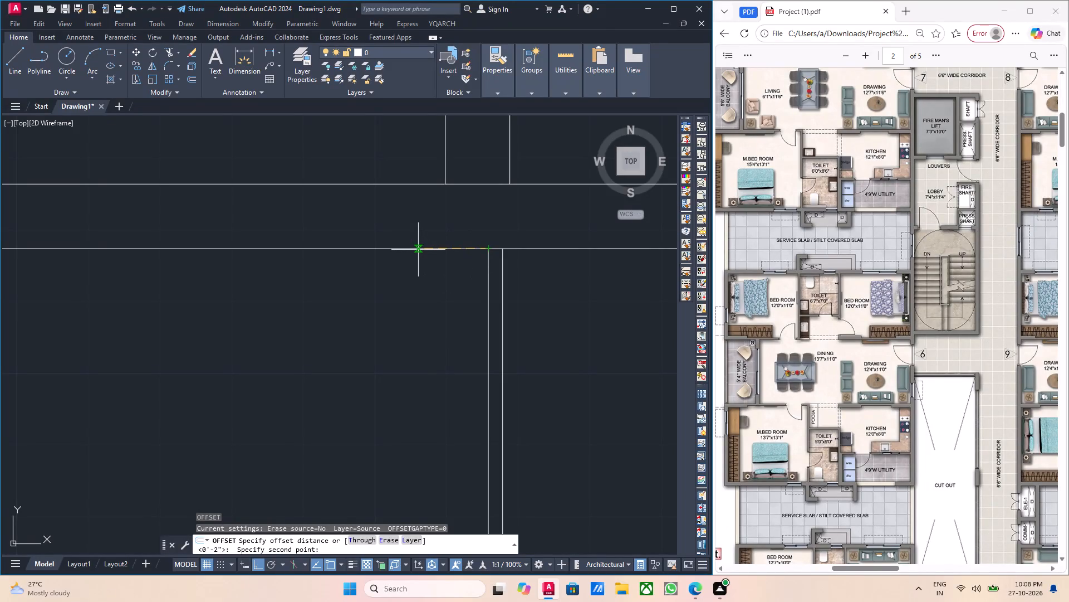
text(12)
key(apostrophe)
key(Return)
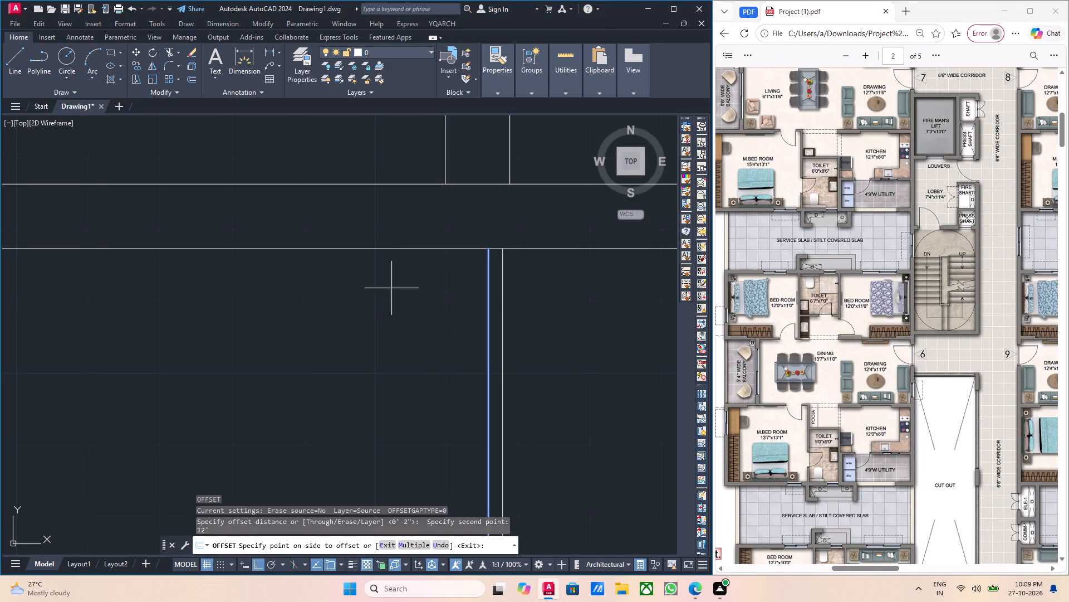
scroll(391, 288, down, 3)
click(280, 325)
scroll(239, 324, down, 2)
middle_drag(245, 323, 346, 313)
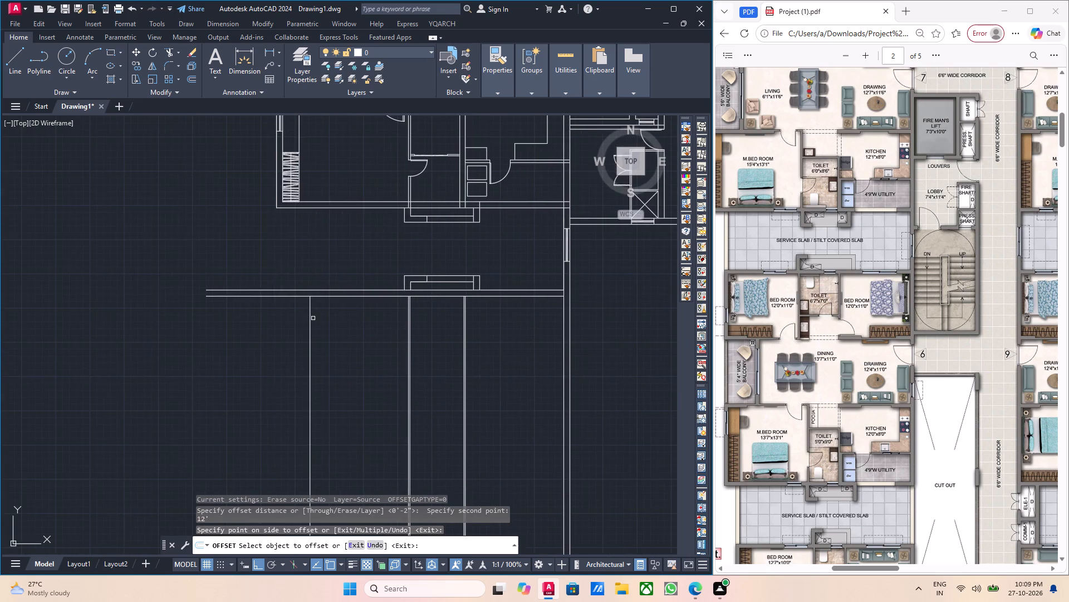
scroll(312, 318, up, 1)
key(Escape)
Offset the second bedroom's left boundary line 9 inches outward to form the exterior wall thickness.
drag(319, 317, 298, 318)
click(287, 318)
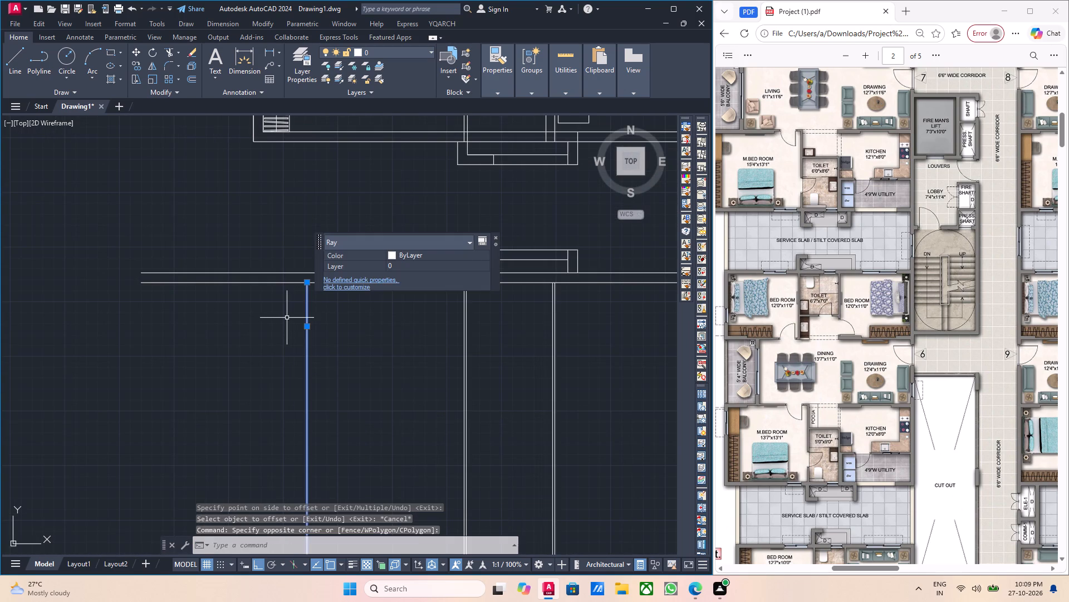
key(o)
key(Return)
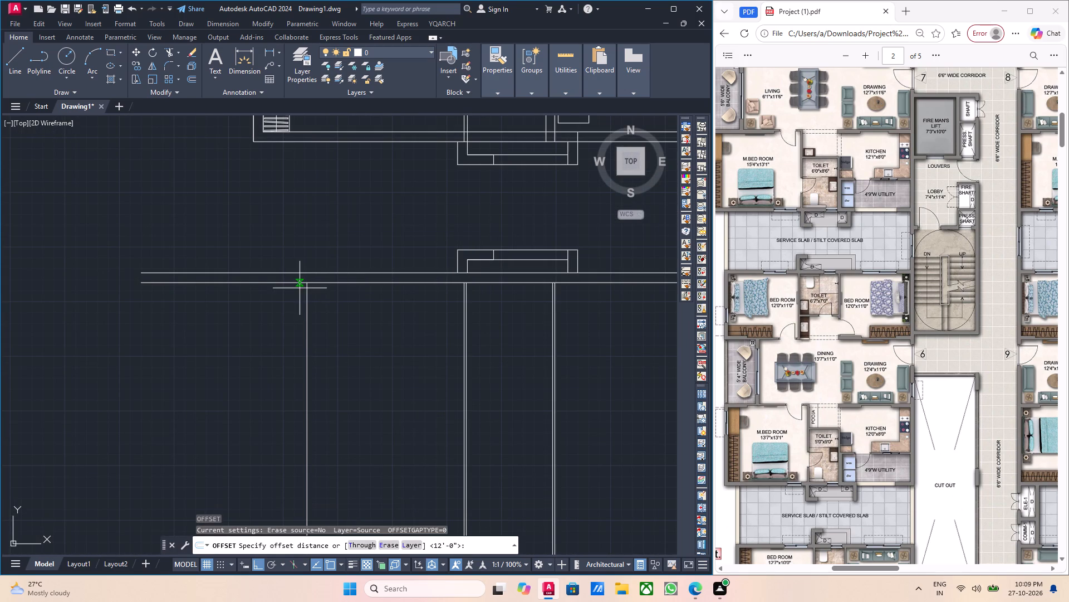
click(306, 286)
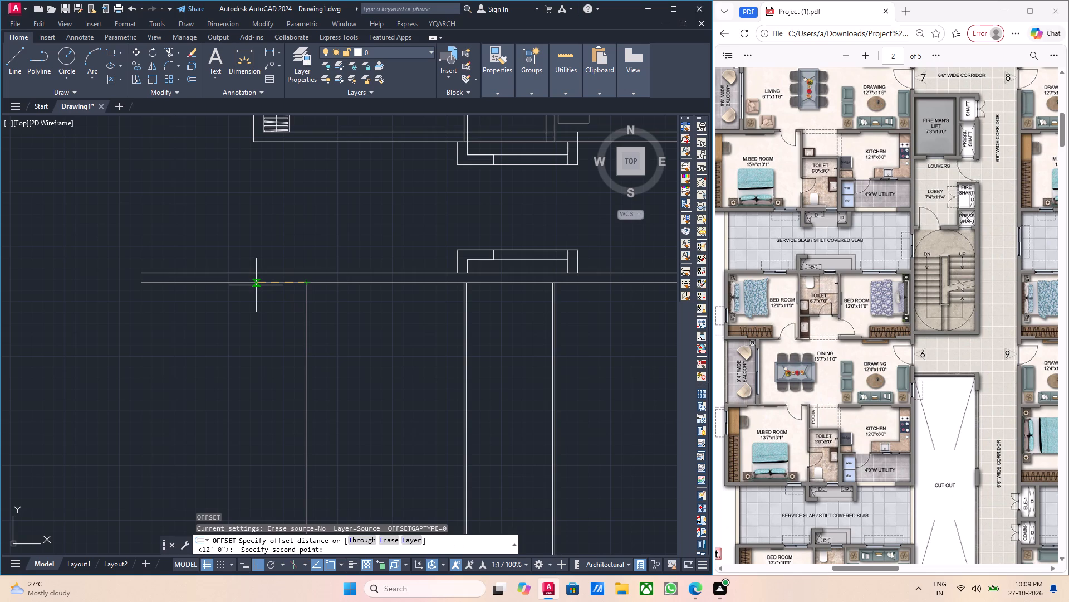
key(9)
key(Return)
scroll(154, 179, down, 2)
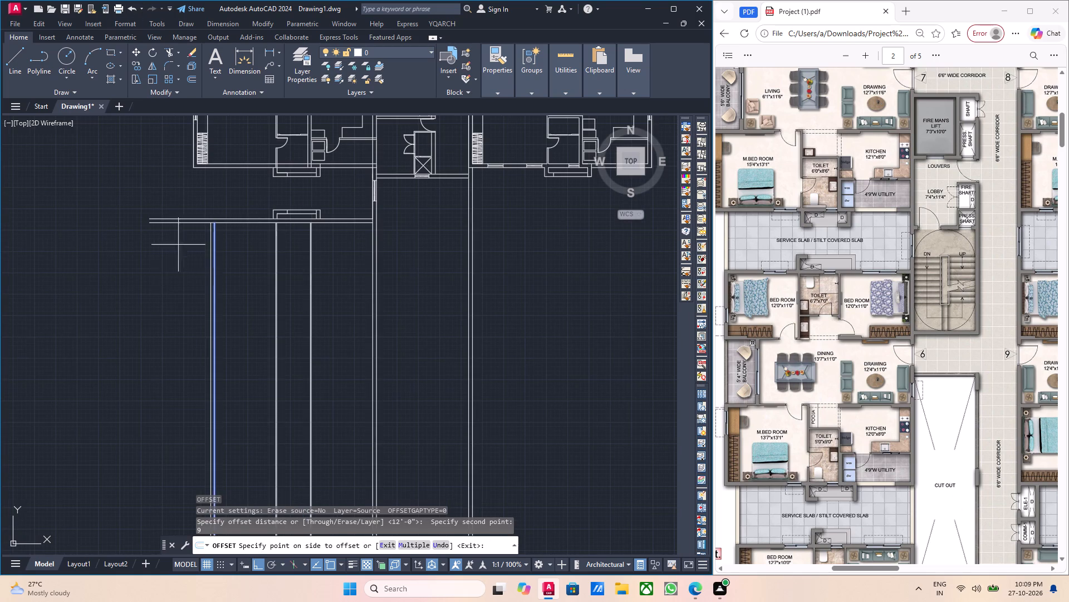
click(179, 286)
key(Escape)
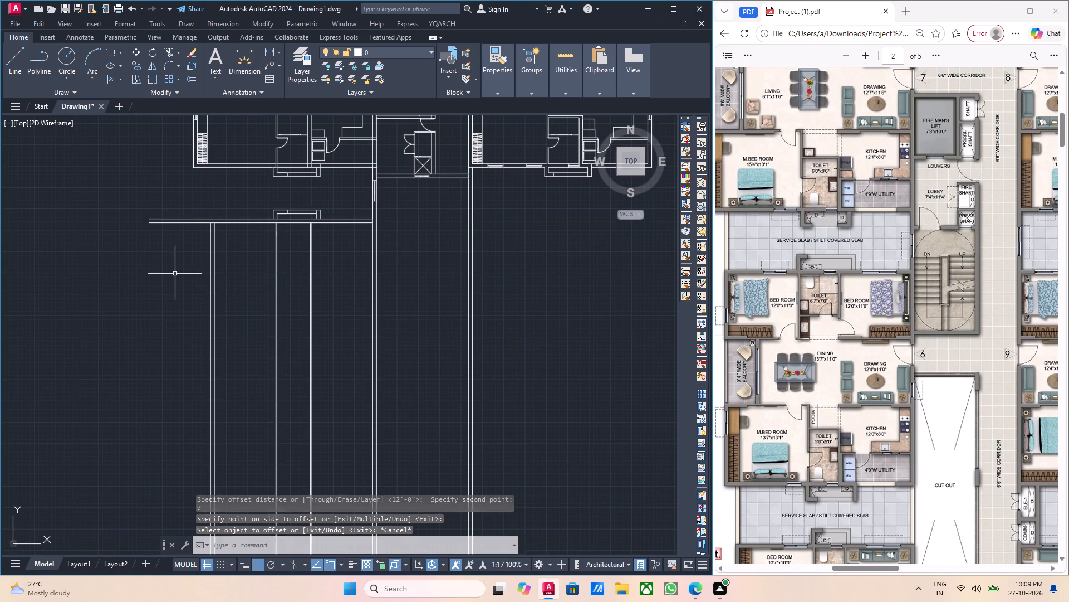
Stretch the start of the exterior wall's outer line up to the outer face of the apartment's top wall.
scroll(175, 273, down, 1)
middle_drag(214, 261, 268, 290)
scroll(217, 271, up, 2)
scroll(279, 271, up, 1)
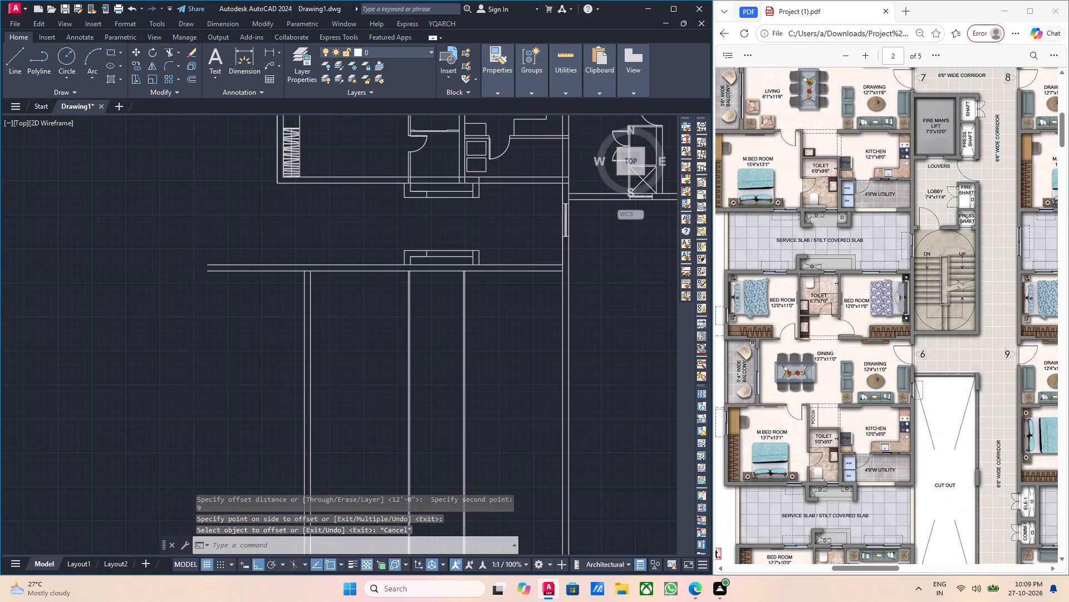
scroll(325, 275, up, 2)
scroll(325, 275, down, 3)
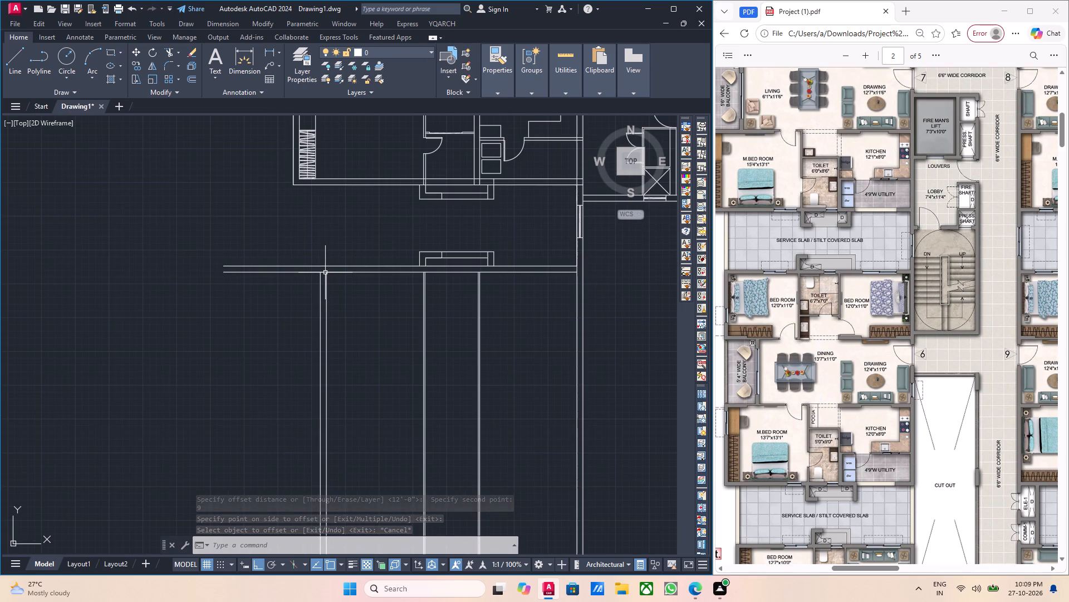
scroll(313, 273, up, 2)
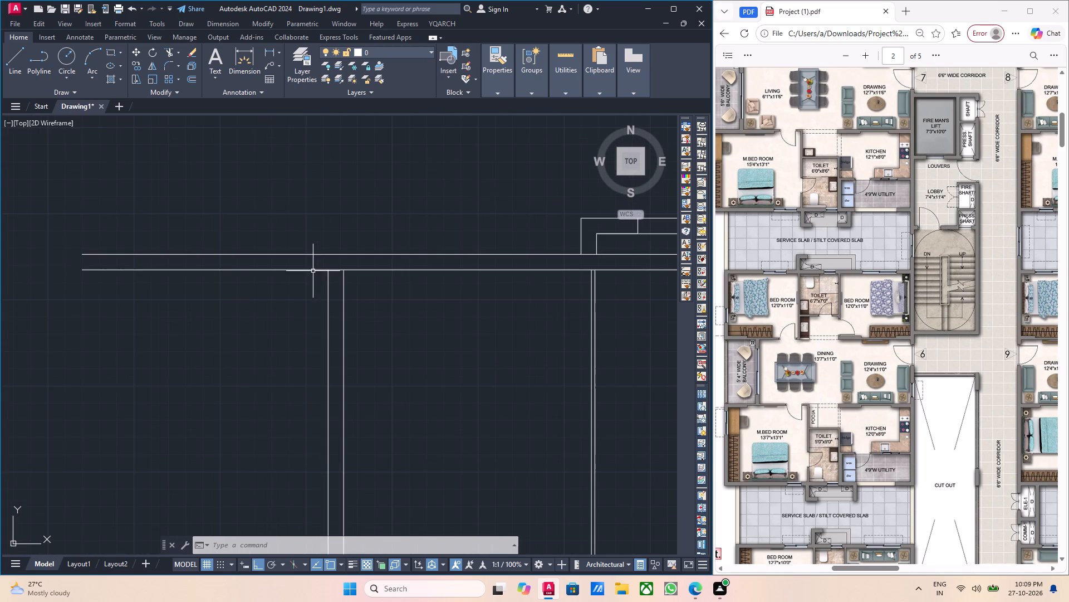
click(326, 283)
click(328, 283)
click(328, 283)
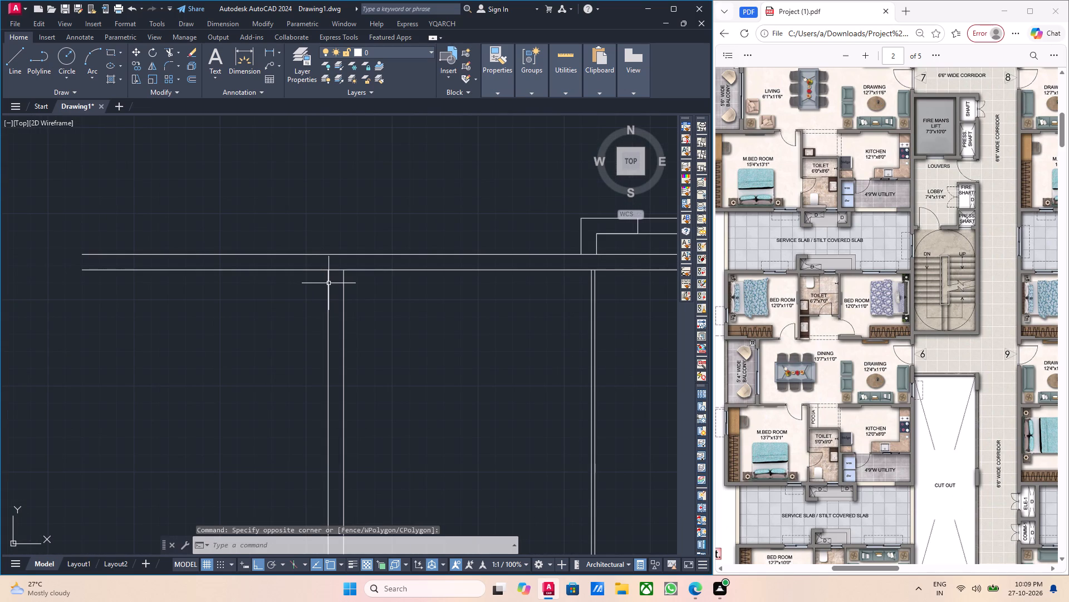
click(329, 289)
click(327, 267)
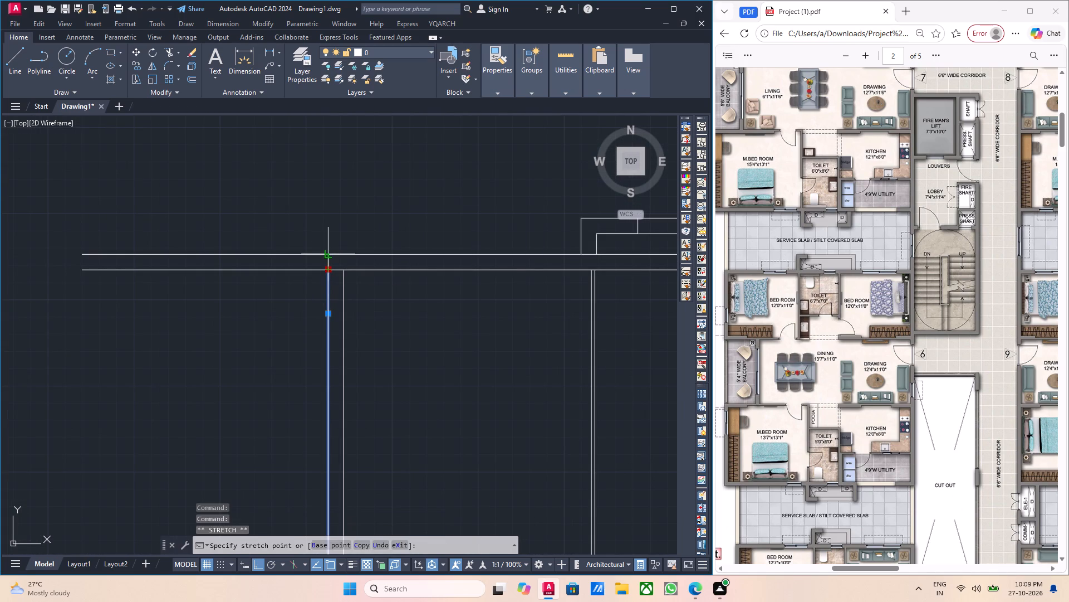
click(326, 255)
key(Escape)
Trim the top wall lines that overhang beyond the apartment's exterior left wall.
middle_drag(276, 293, 293, 306)
text(tr)
key(Return)
scroll(290, 299, up, 2)
click(291, 288)
click(252, 185)
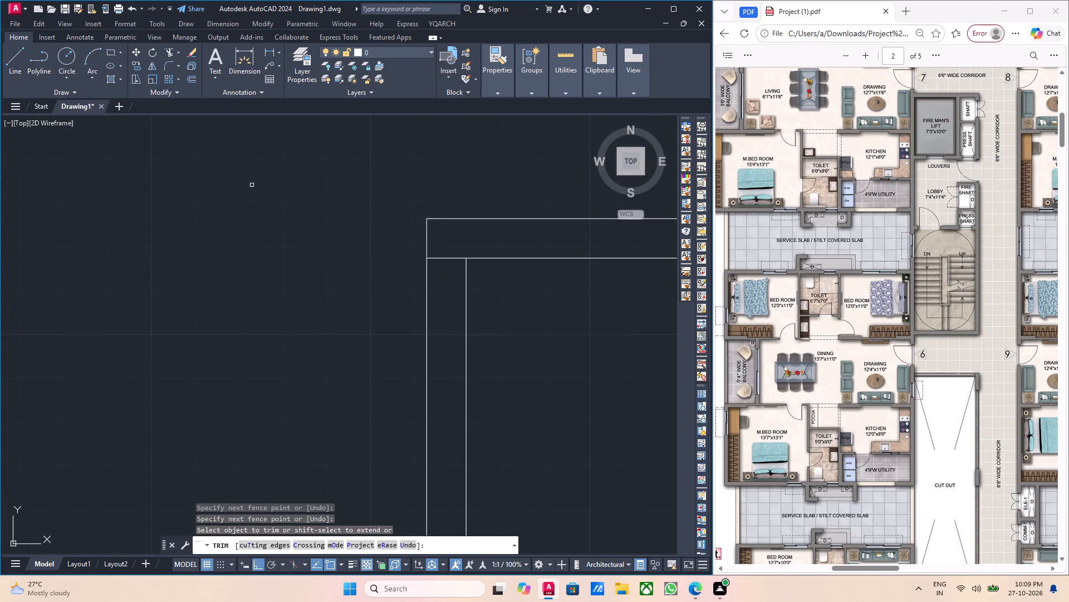
scroll(254, 192, down, 3)
key(grave)
scroll(299, 285, down, 2)
key(Escape)
key(Escape)
Draw a horizontal ray along the top wall's inner face, starting from the exterior left wall's outer line and running right.
middle_drag(305, 300, 285, 292)
scroll(291, 250, up, 1)
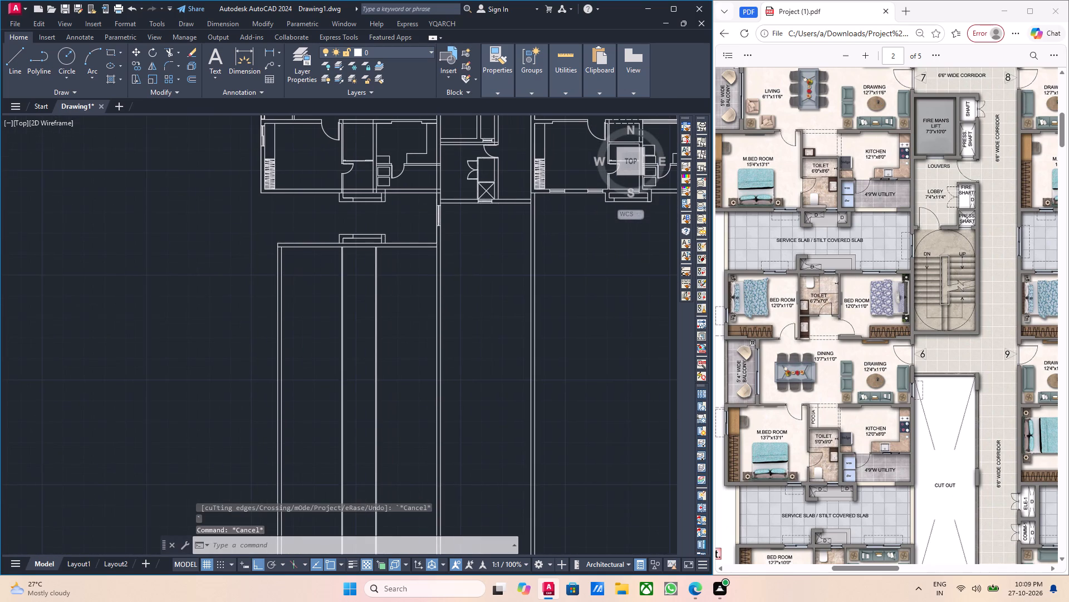
scroll(291, 246, up, 2)
scroll(291, 246, down, 3)
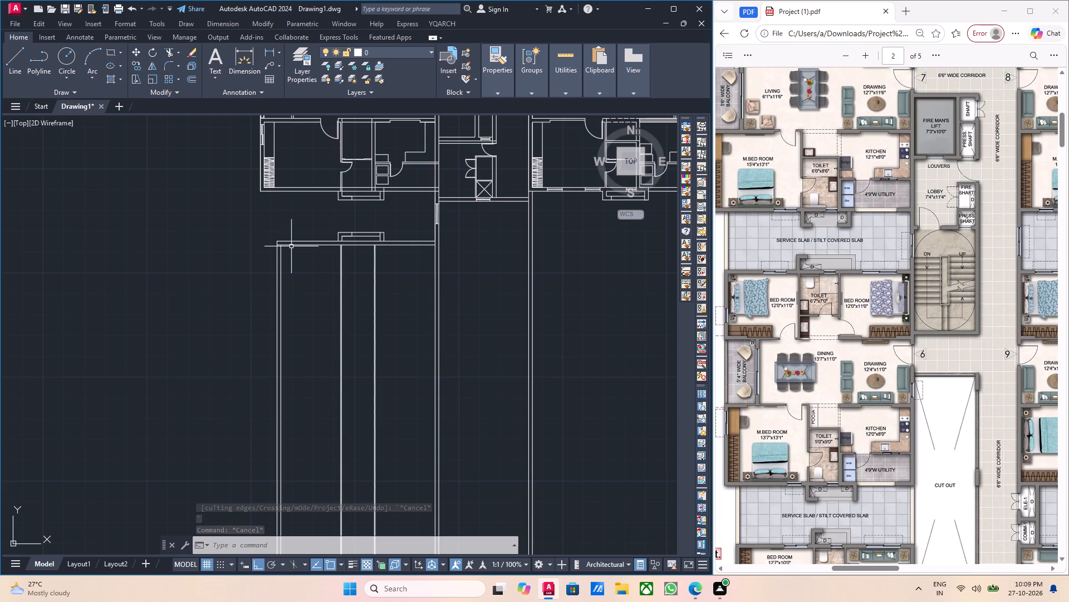
scroll(291, 246, up, 1)
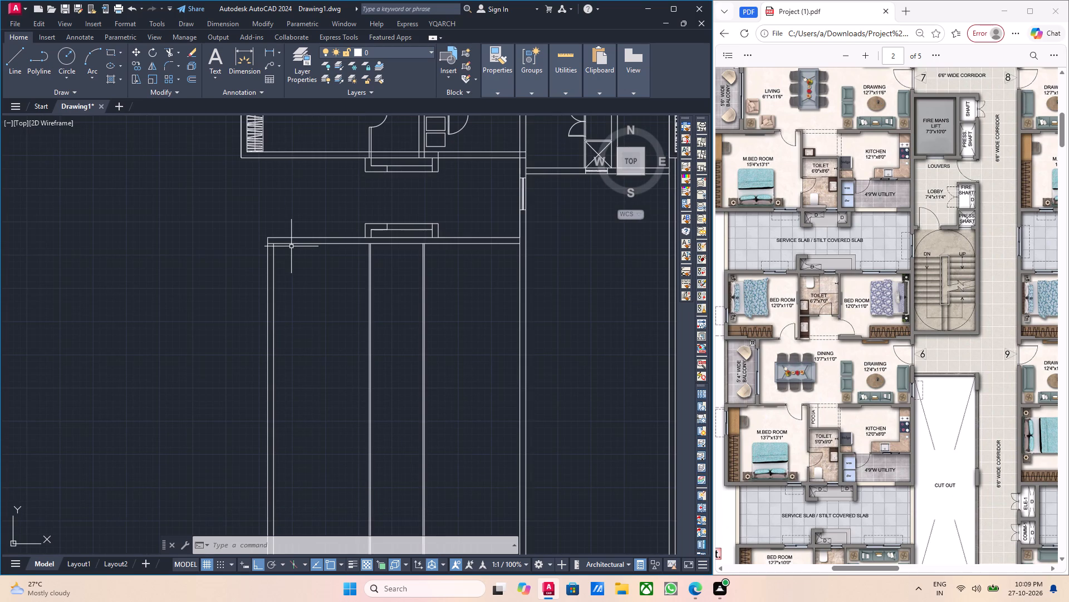
text(rat)
key(BackSpace)
key(y)
key(Return)
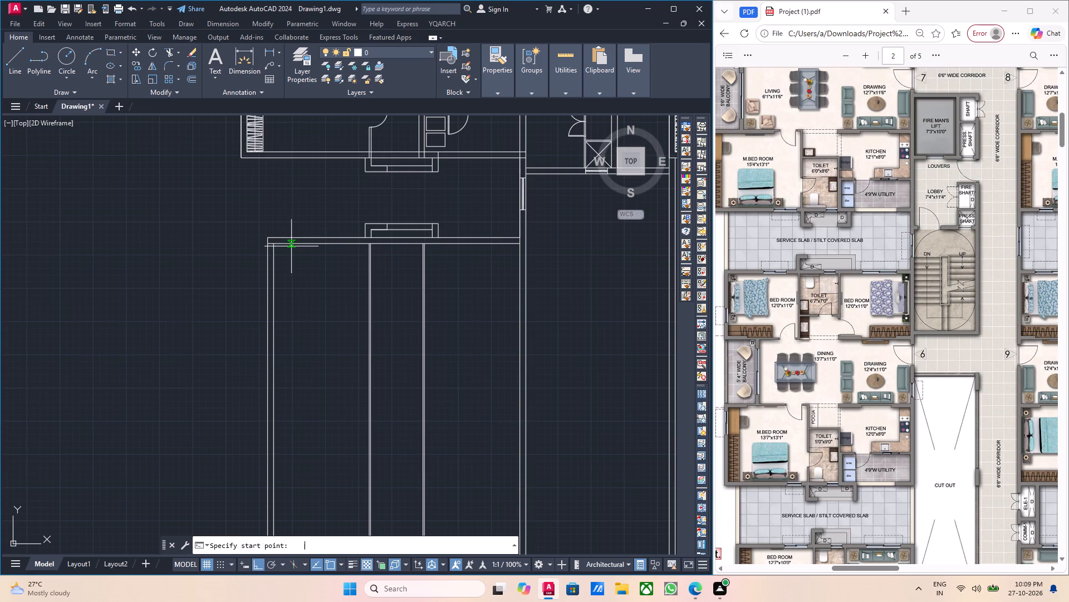
scroll(275, 231, up, 3)
click(240, 281)
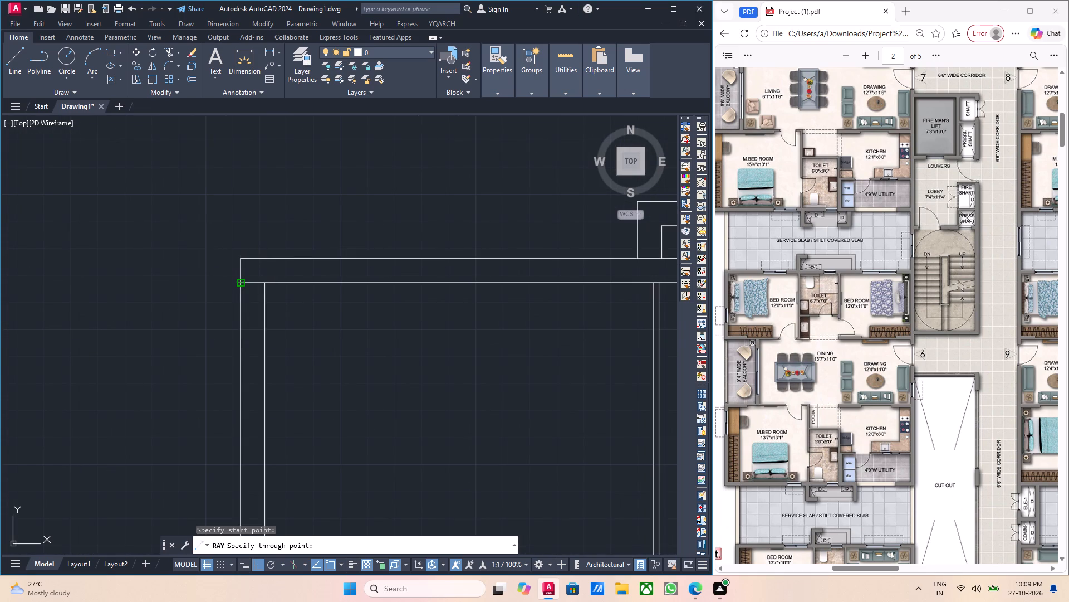
scroll(335, 281, down, 2)
middle_drag(447, 295, 184, 285)
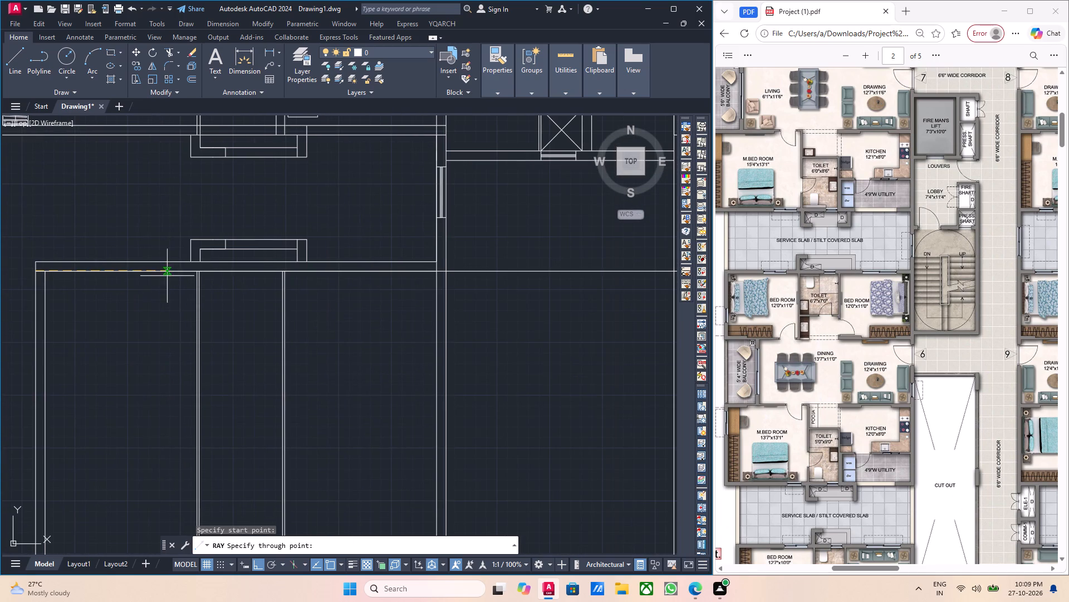
click(362, 294)
key(Escape)
Offset the top wall's inner-face ray 11 feet downward to mark the depth of the bedrooms.
drag(534, 300, 535, 293)
click(513, 261)
key(o)
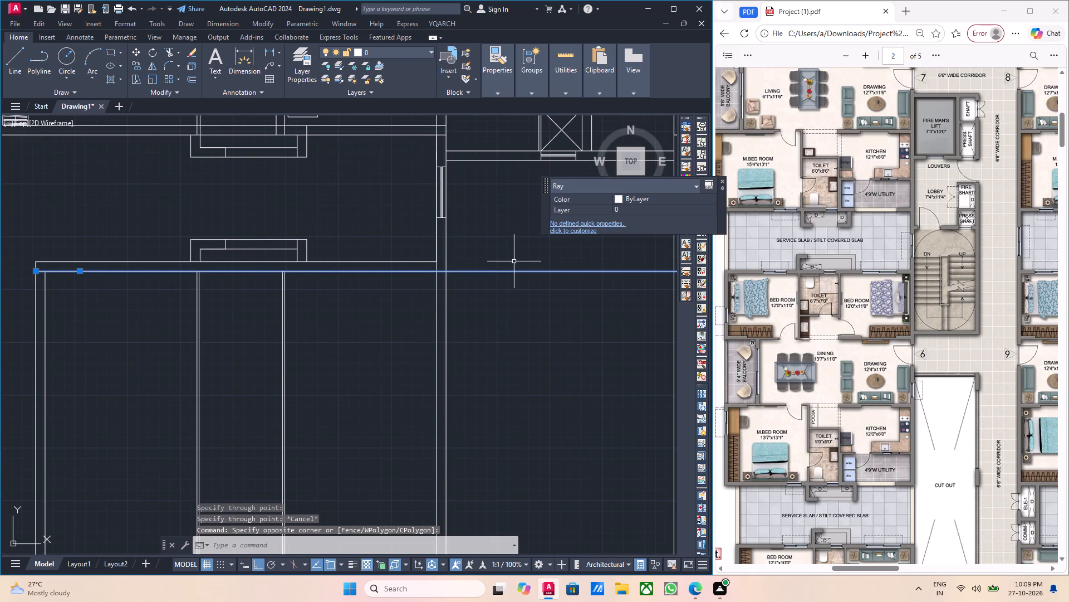
key(Return)
click(33, 273)
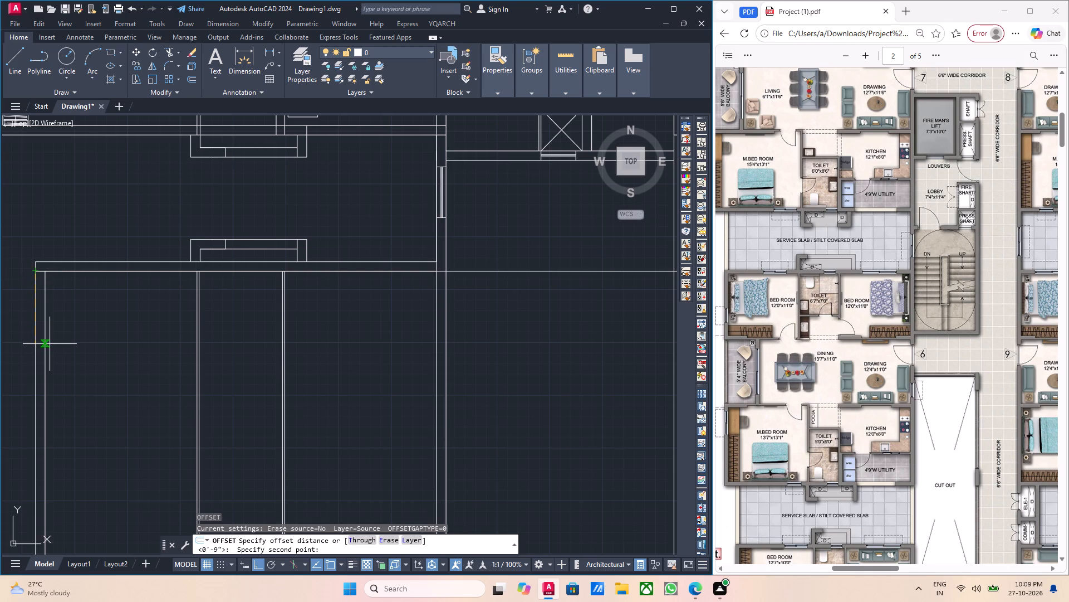
text(11')
key(Return)
scroll(116, 354, down, 2)
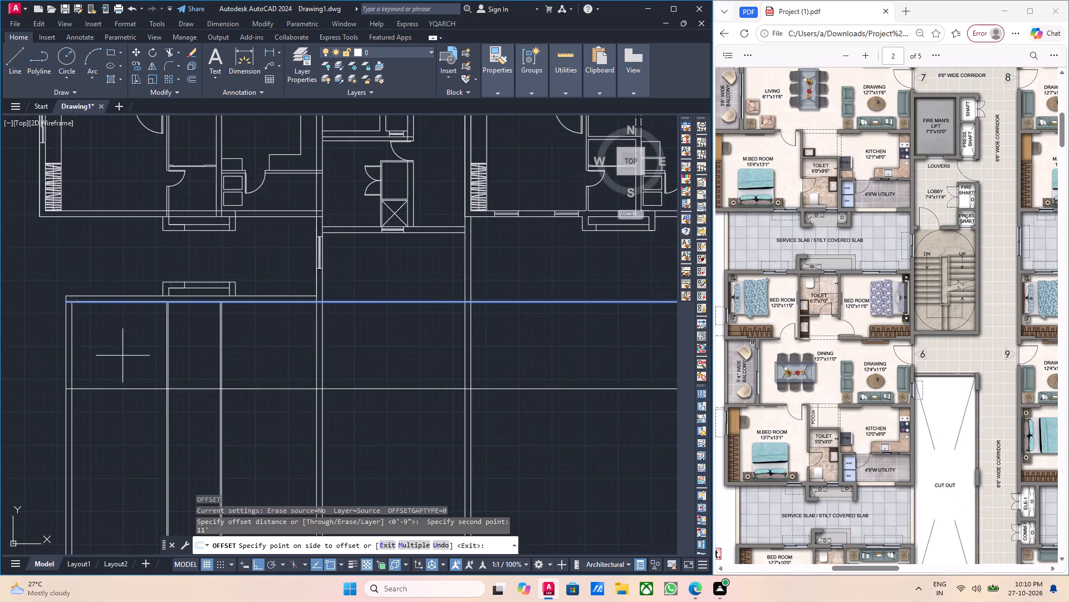
click(126, 352)
scroll(97, 355, up, 2)
key(Escape)
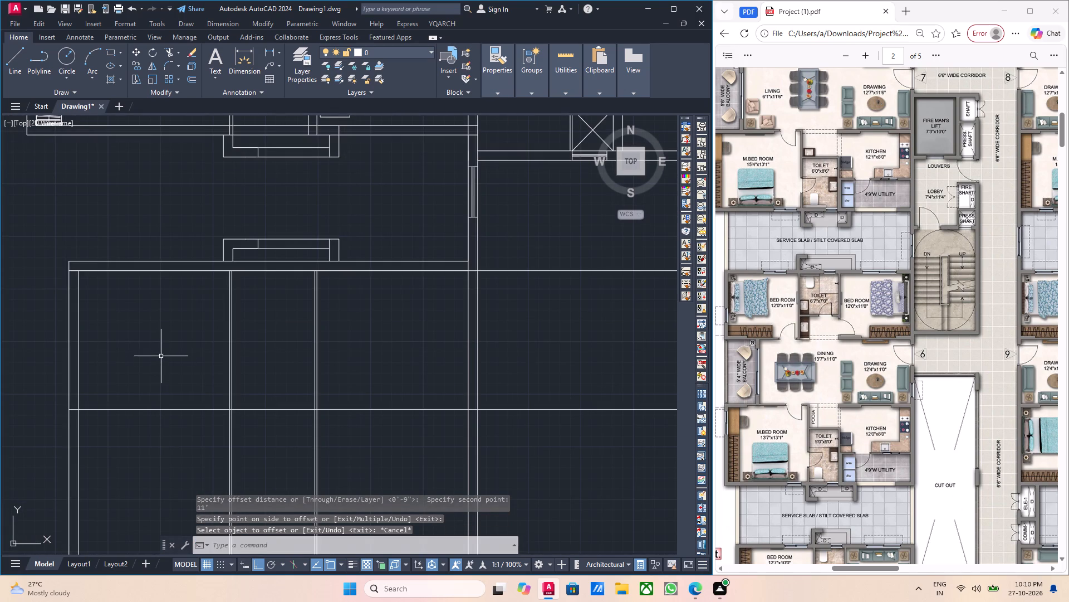
Offset the bedrooms' lower boundary ray 9 inches downward to form the wall thickness.
key(o)
key(Return)
scroll(82, 417, up, 1)
middle_drag(90, 415, 203, 352)
middle_drag(205, 344, 205, 344)
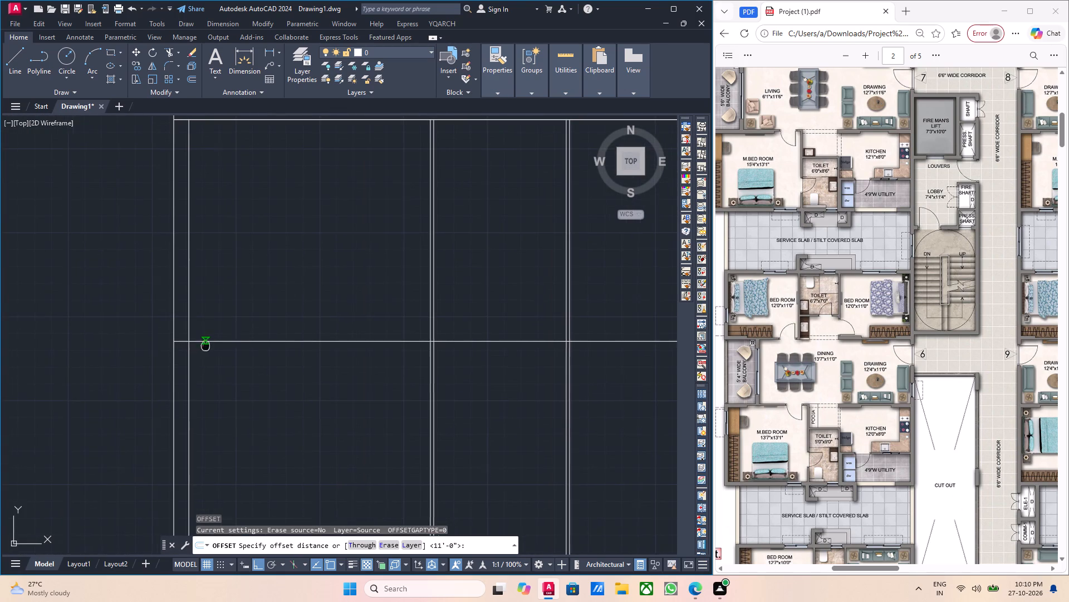
middle_drag(205, 344, 234, 332)
scroll(223, 338, up, 2)
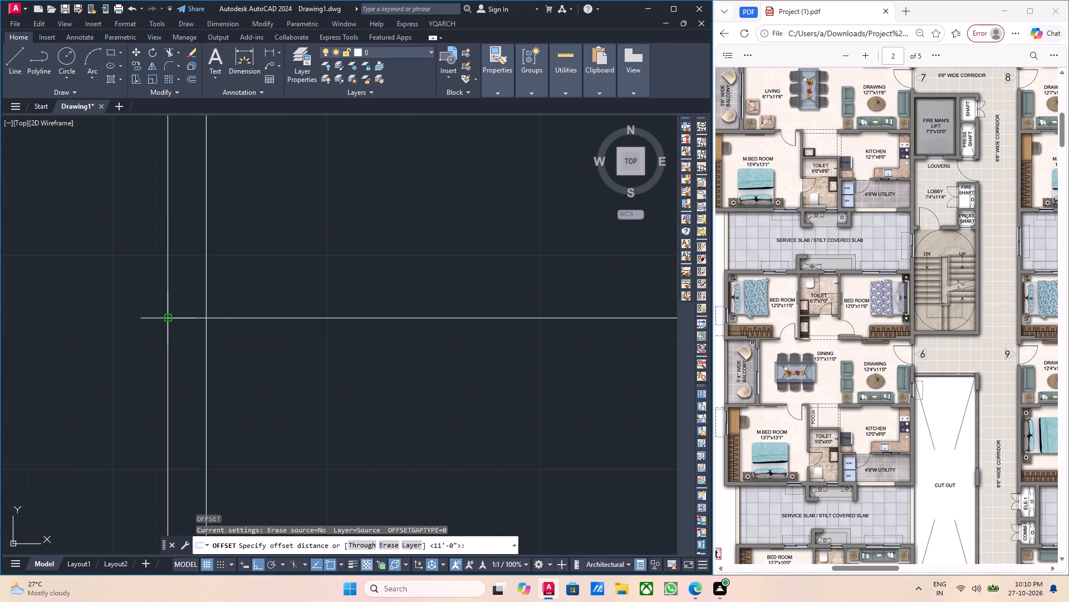
click(168, 318)
key(9)
key(Return)
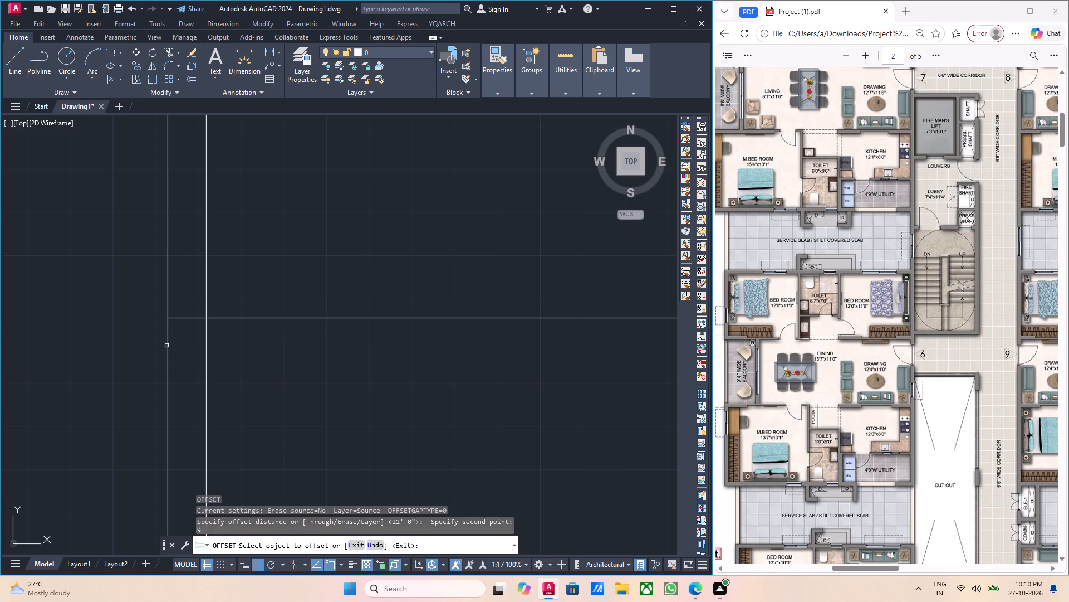
click(229, 319)
click(236, 351)
scroll(239, 351, down, 2)
key(Escape)
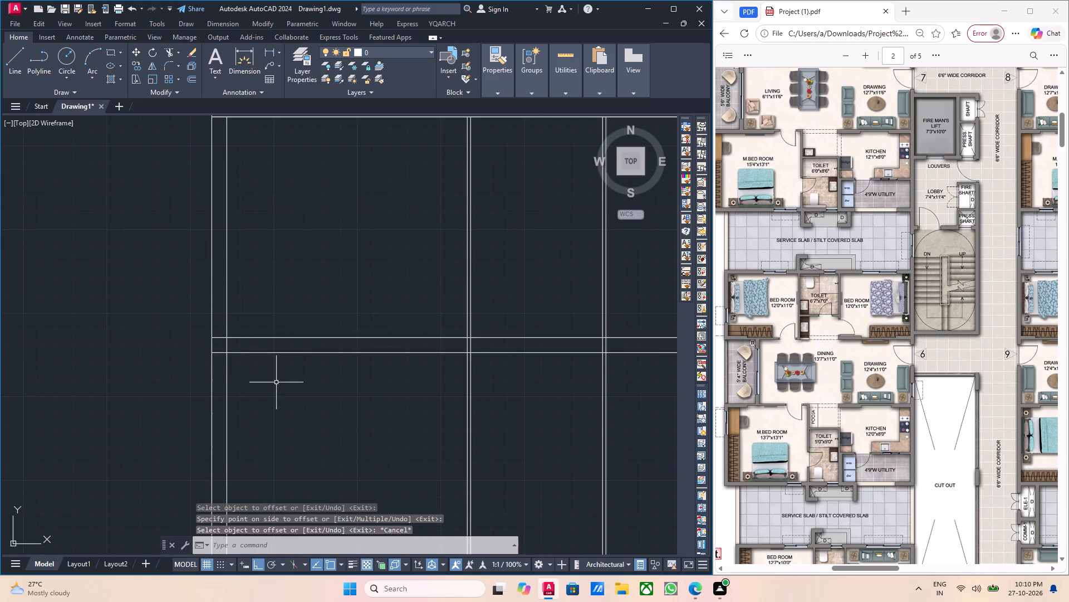
Offset the lower face of the bedrooms' bottom wall 11 feet downward to mark the dining and drawing area's depth.
middle_drag(277, 383, 288, 374)
scroll(243, 348, up, 2)
drag(303, 343, 275, 338)
click(258, 328)
key(o)
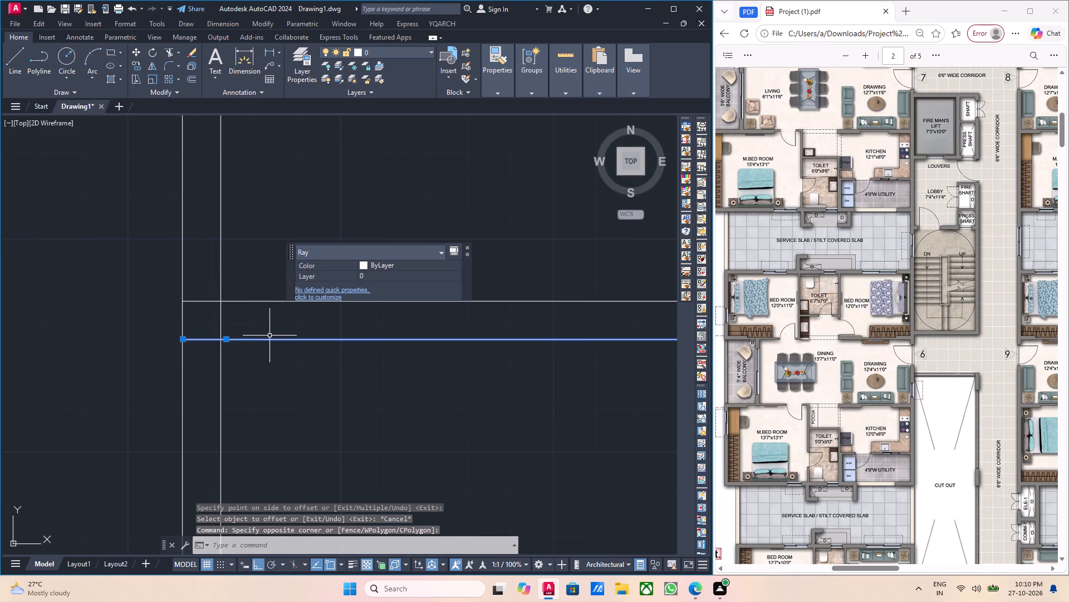
key(Return)
click(185, 336)
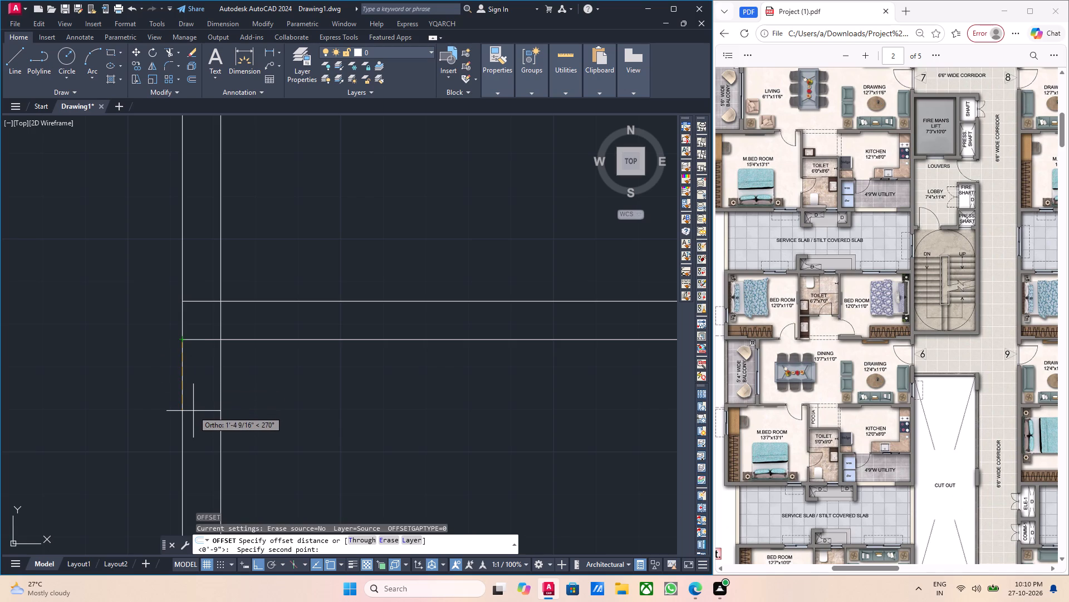
text(11)
key(apostrophe)
key(Return)
scroll(224, 398, down, 3)
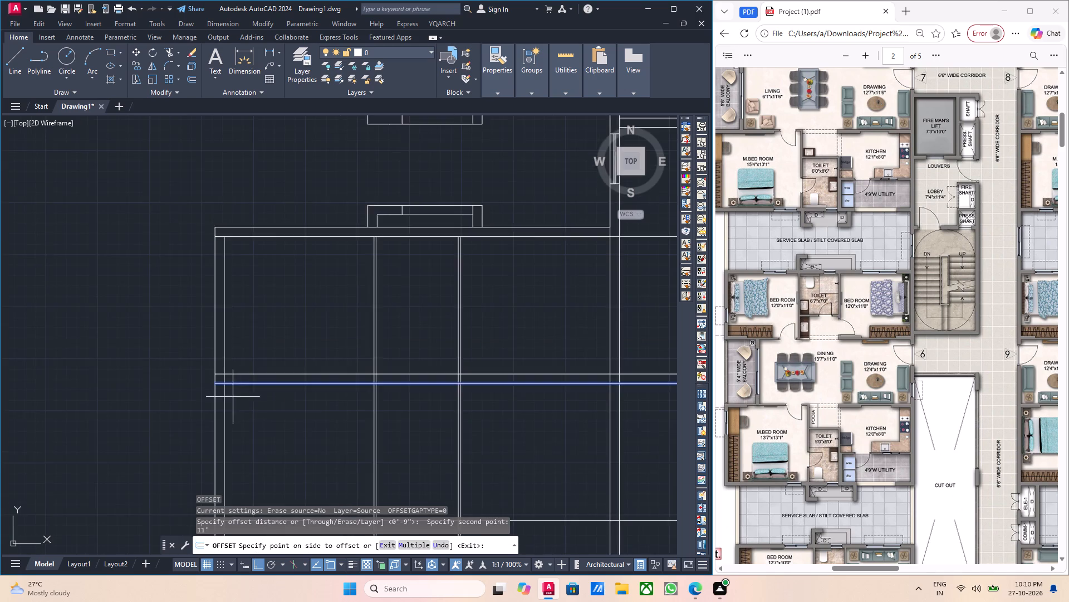
middle_drag(292, 417, 243, 194)
click(242, 277)
key(Escape)
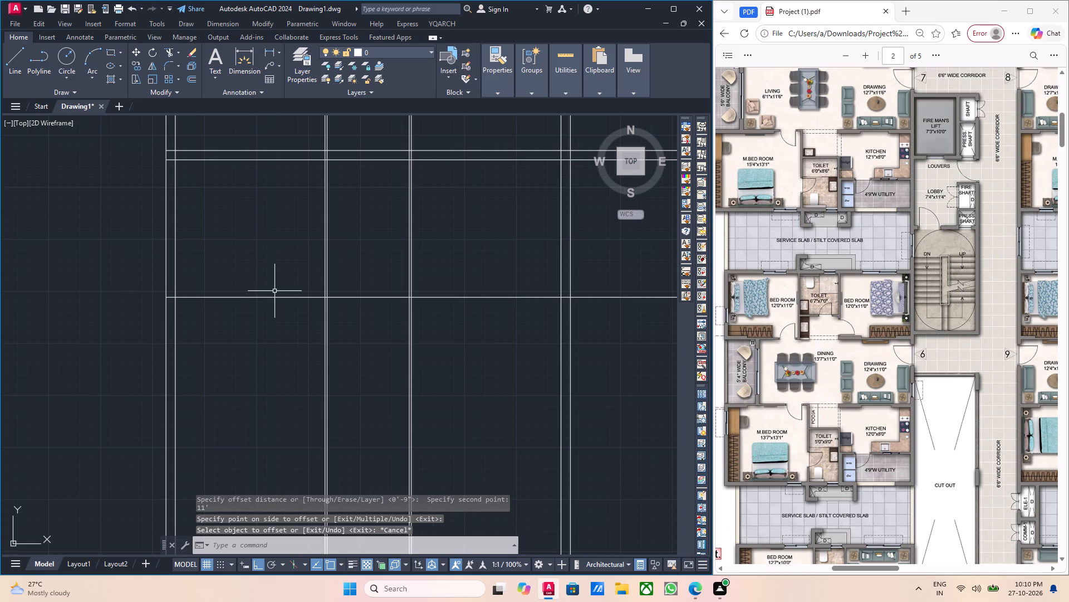
Offset the dining and drawing area's lower boundary ray 9 inches downward to form the wall thickness.
scroll(285, 288, up, 2)
drag(277, 321, 277, 321)
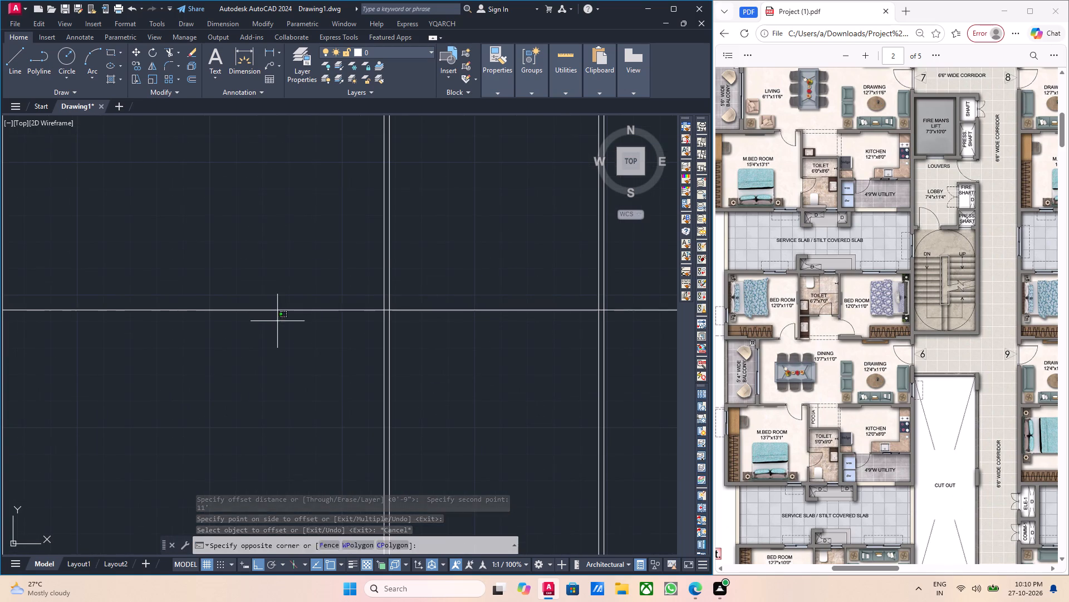
drag(277, 321, 253, 304)
click(227, 286)
key(o)
key(Return)
scroll(198, 312, down, 2)
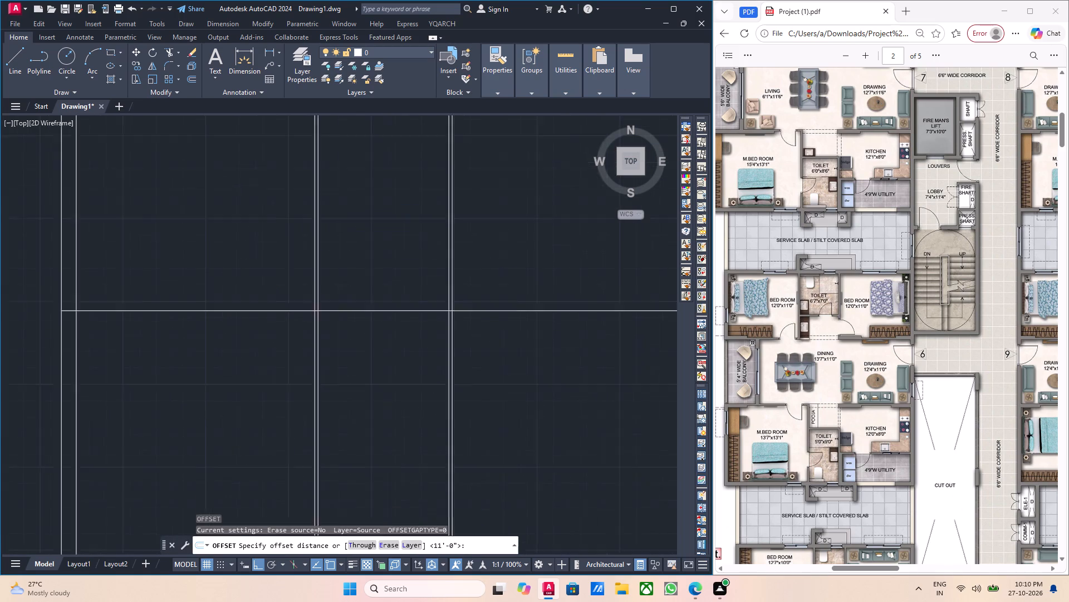
scroll(200, 312, down, 1)
middle_drag(231, 305, 293, 295)
scroll(204, 294, up, 3)
click(218, 323)
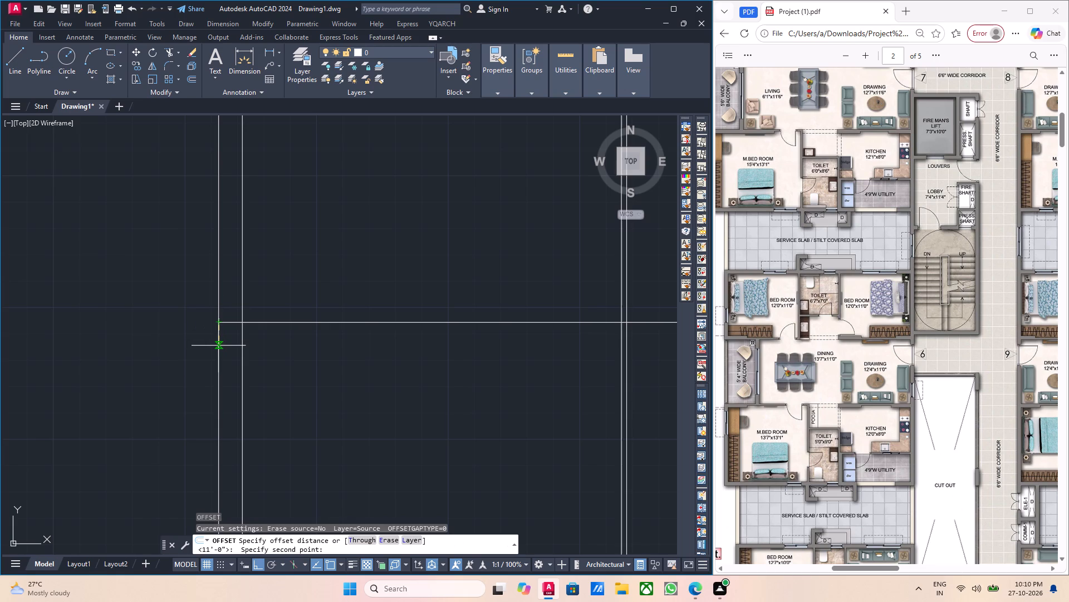
key(9)
key(Return)
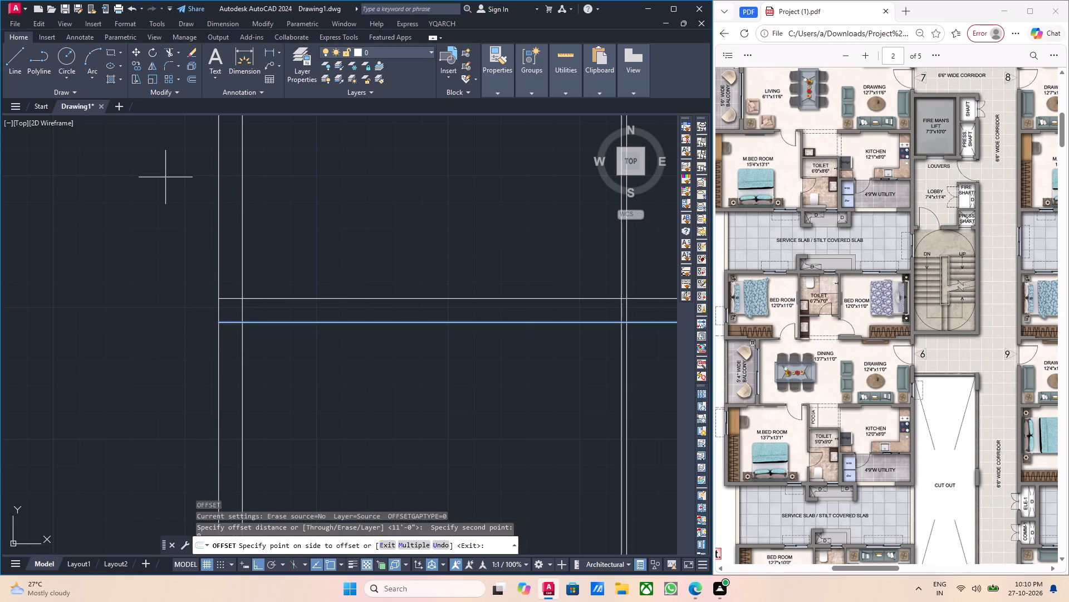
scroll(165, 177, down, 3)
click(220, 290)
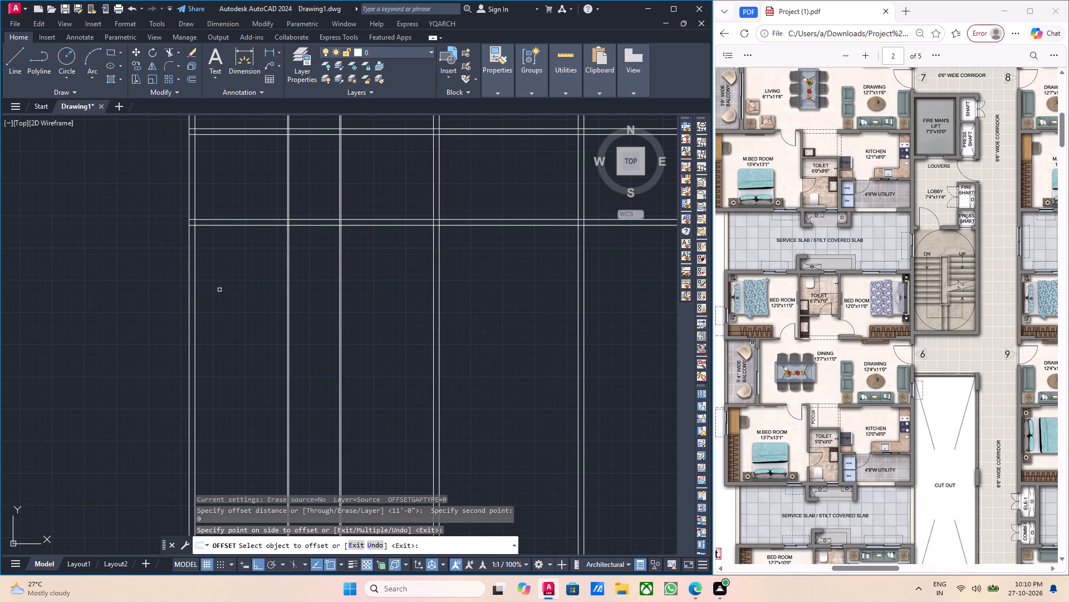
middle_drag(222, 310, 222, 394)
key(Escape)
Offset the lower face of the dining area's bottom wall 13'1" downward to mark the master bedroom's depth.
scroll(221, 349, up, 1)
middle_drag(221, 348, 274, 355)
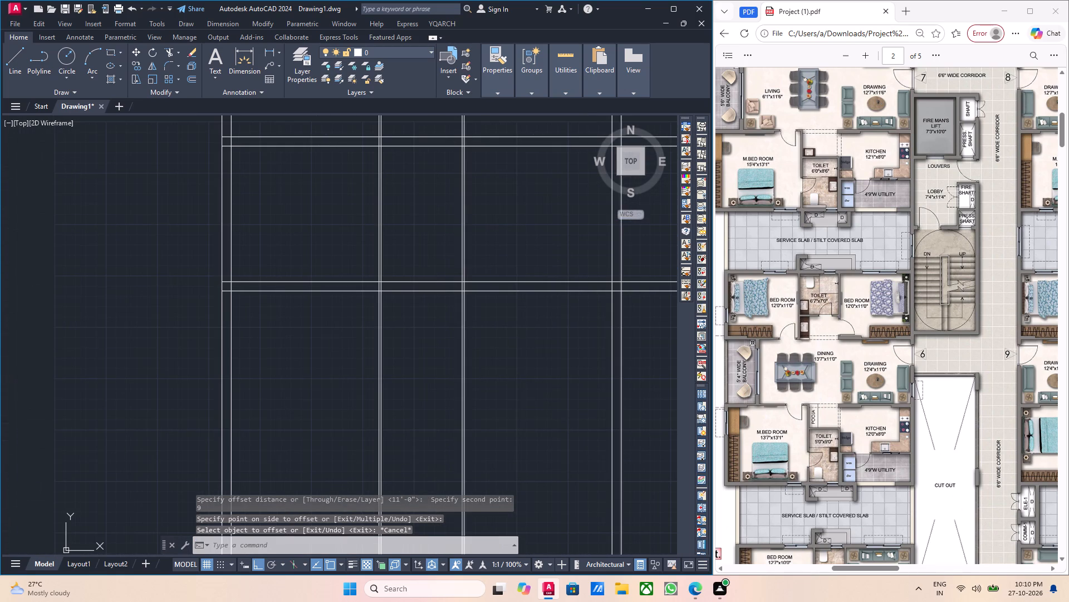
scroll(269, 342, up, 1)
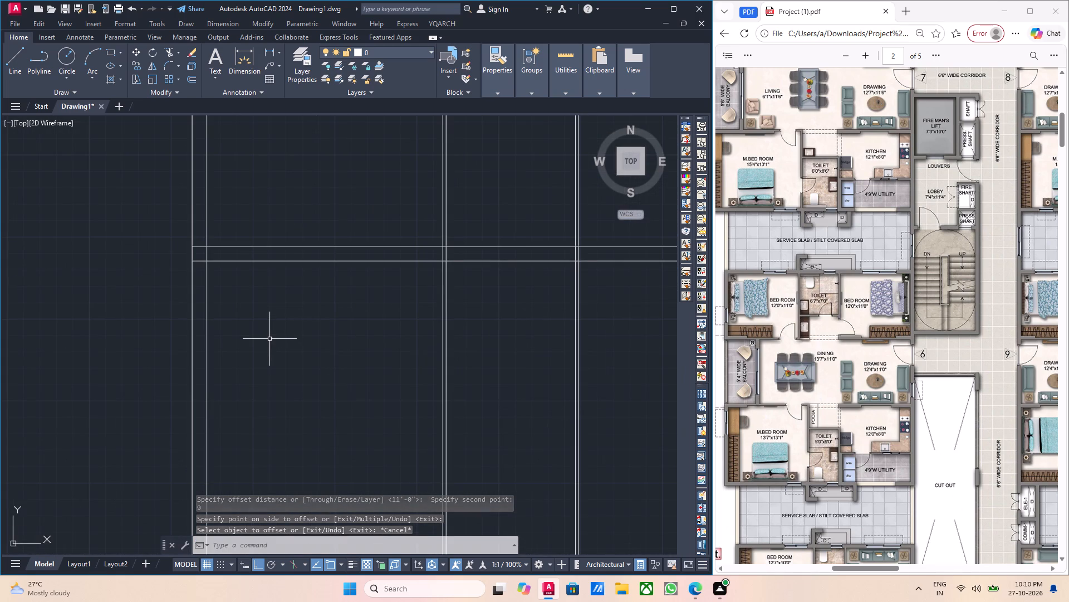
middle_drag(273, 334, 328, 336)
scroll(297, 293, up, 3)
drag(307, 249, 299, 234)
click(235, 173)
scroll(283, 283, down, 2)
key(o)
key(Return)
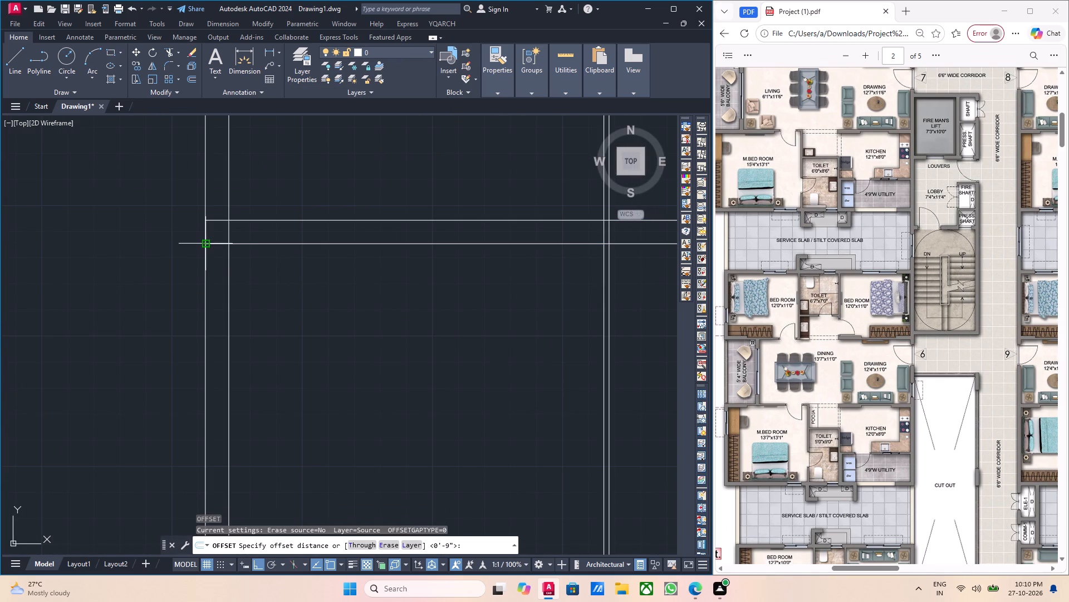
click(208, 243)
text(13')
key(1)
key(Return)
scroll(216, 315, down, 3)
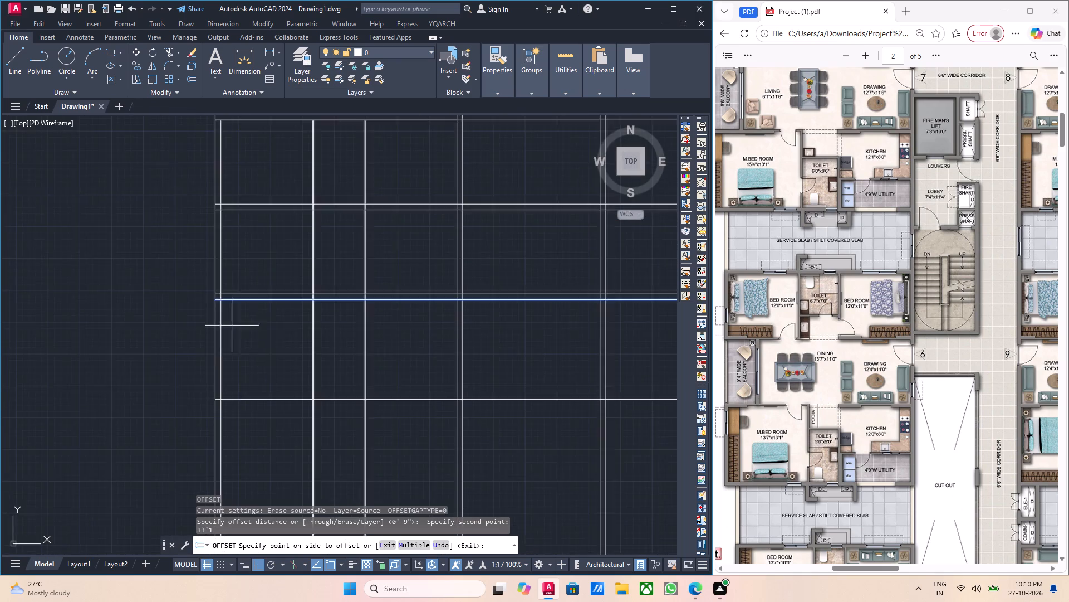
scroll(269, 347, up, 1)
middle_drag(269, 347, 243, 288)
click(248, 308)
key(Escape)
Offset the master bedroom's lower boundary ray 9 inches downward to form the bottom wall thickness.
click(259, 376)
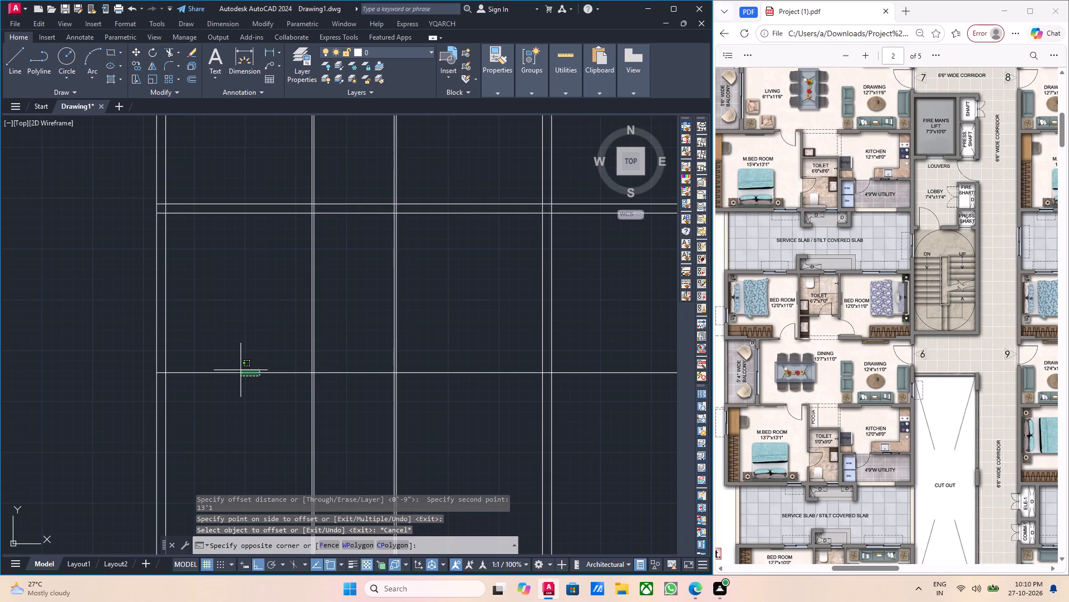
click(239, 368)
key(o)
key(Return)
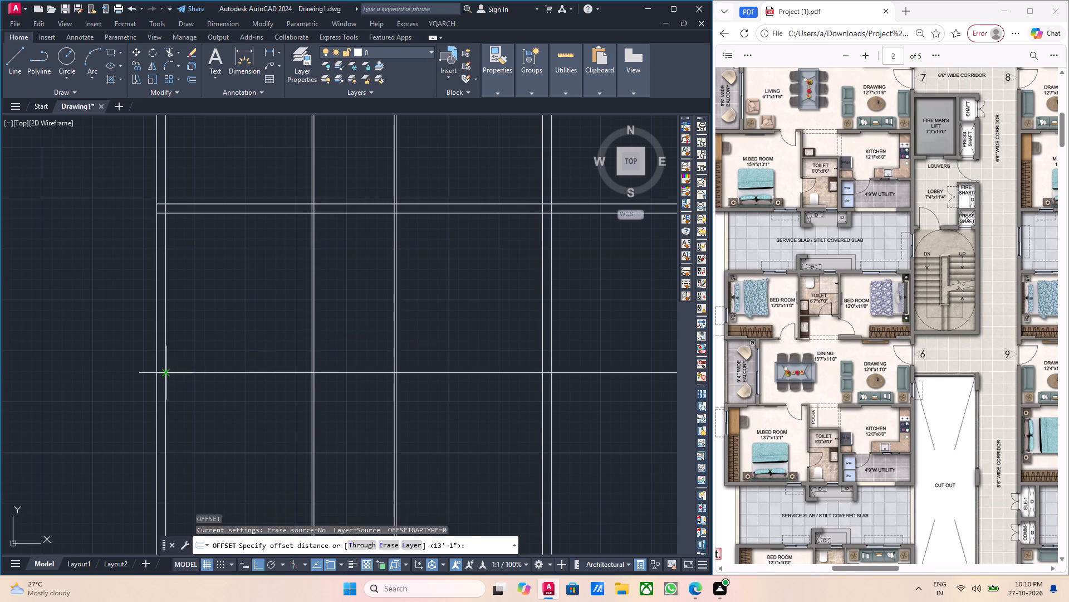
click(166, 373)
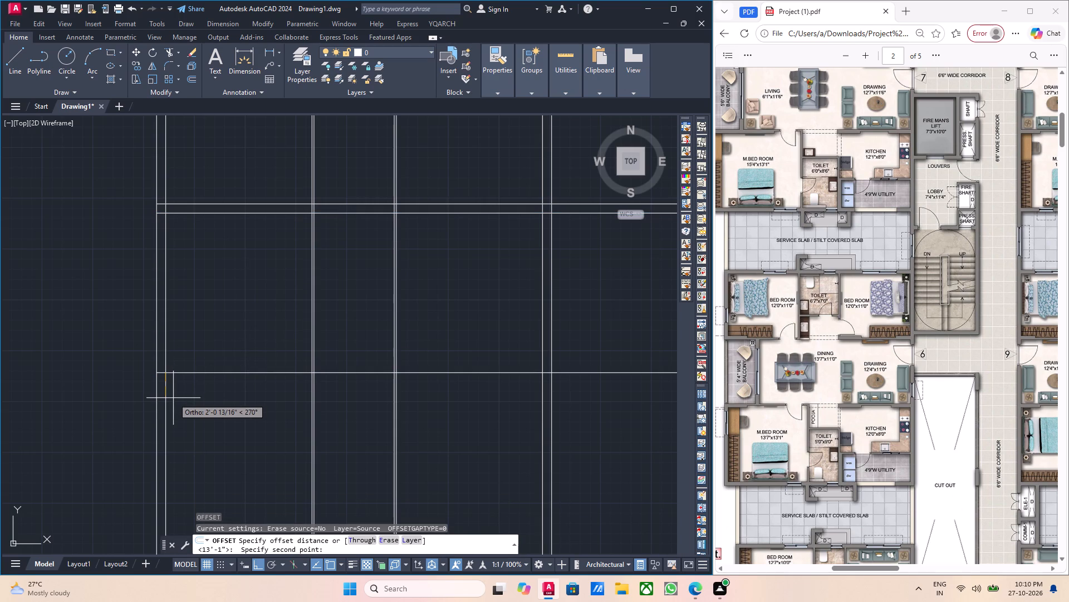
key(9)
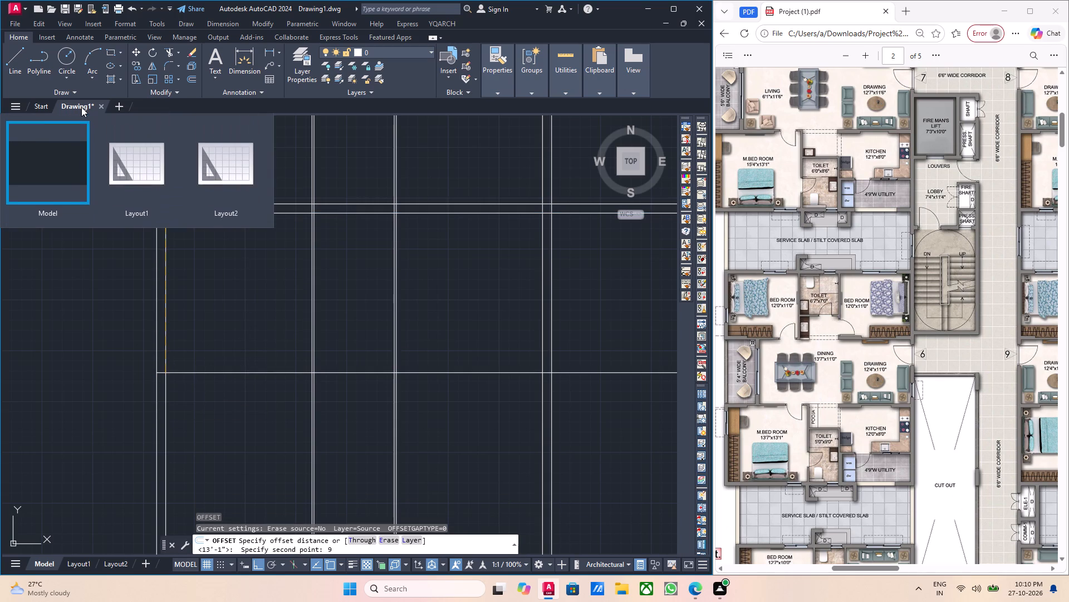
key(Return)
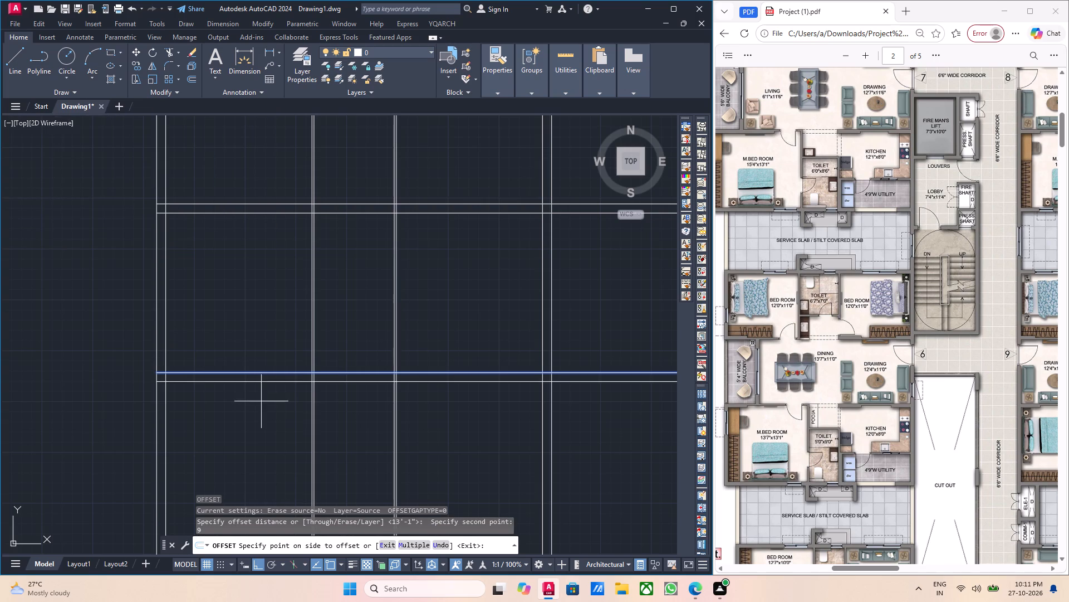
click(258, 419)
scroll(248, 413, down, 2)
key(Escape)
Examine apartment 6's room layout in the reference PDF and compare it with the drawn wall lines.
middle_drag(349, 391, 326, 412)
middle_drag(326, 401, 292, 411)
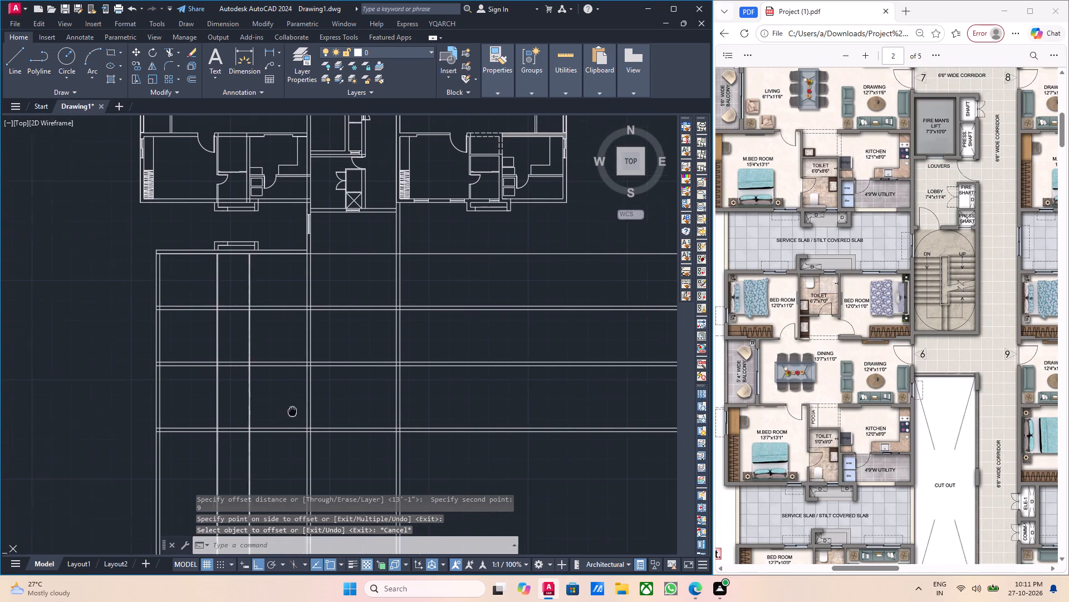
middle_drag(292, 411, 288, 412)
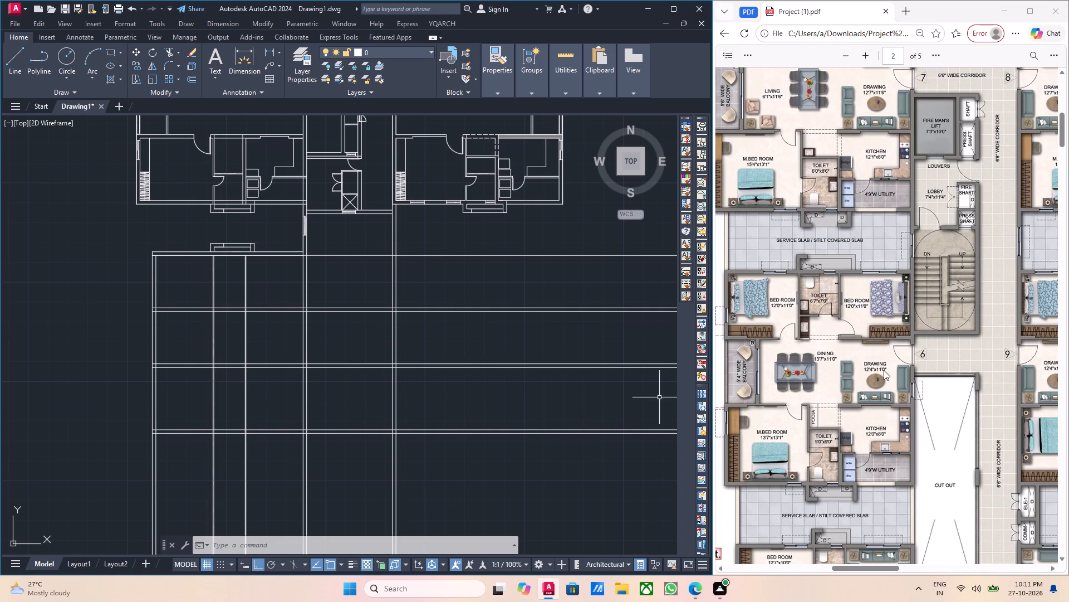
scroll(803, 360, up, 8)
scroll(803, 355, down, 3)
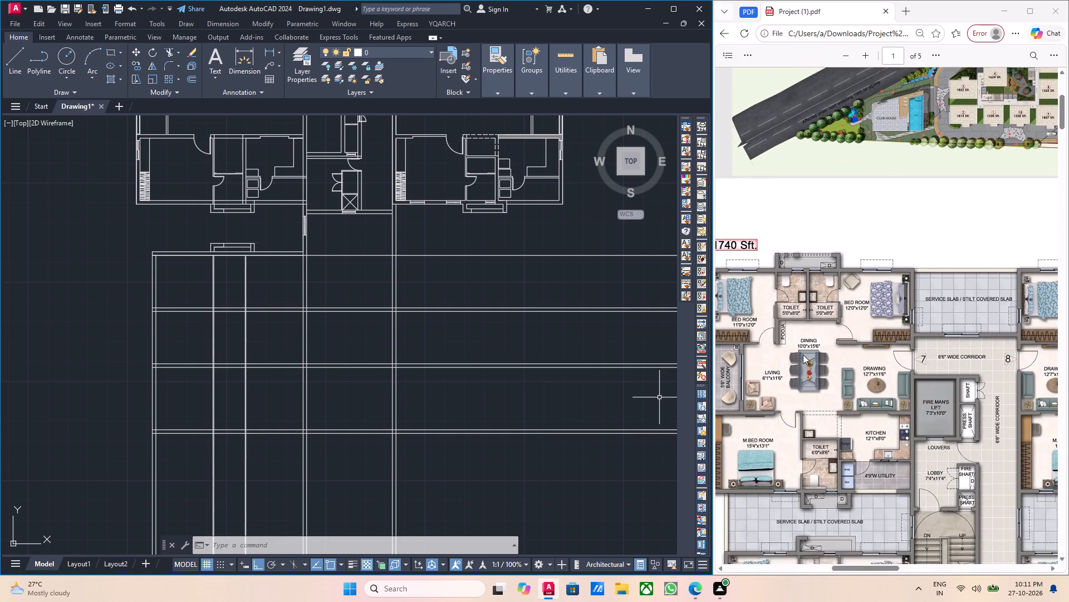
scroll(803, 355, down, 8)
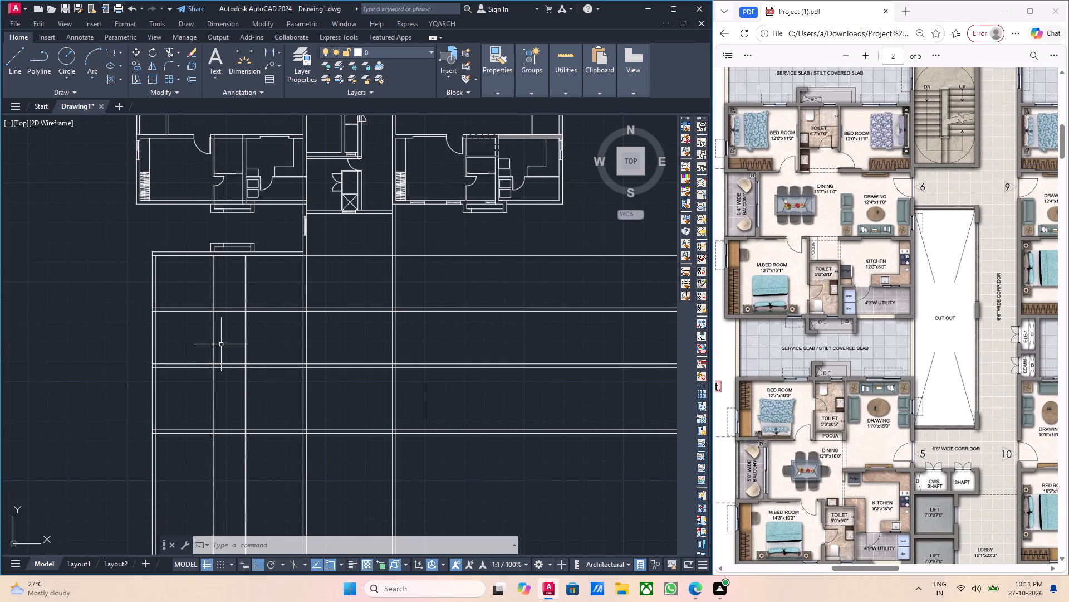
key(Escape)
middle_drag(194, 312, 211, 309)
middle_drag(210, 304, 283, 309)
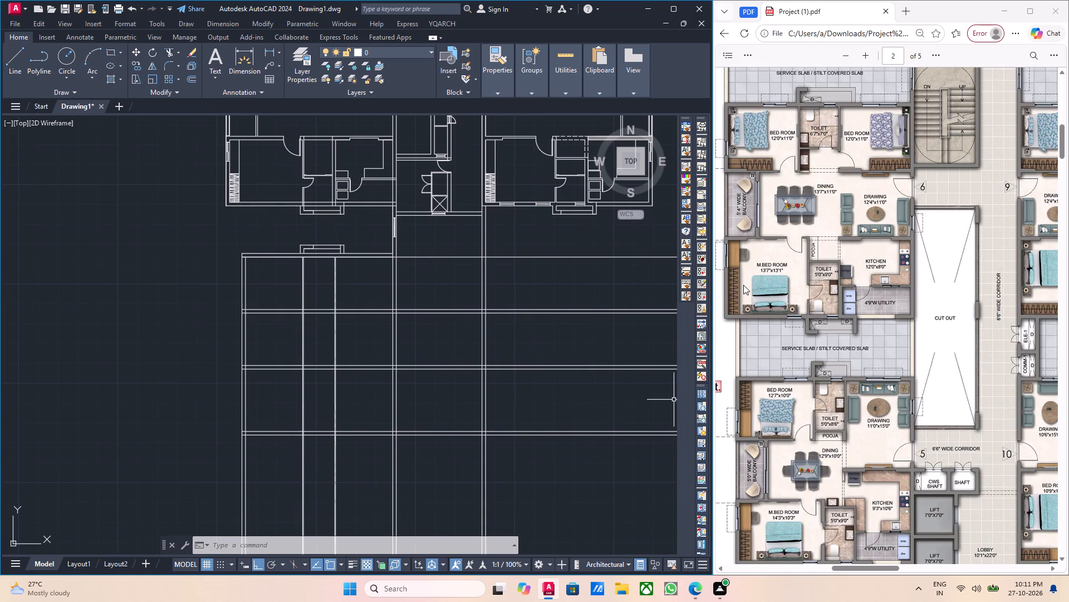
scroll(284, 310, down, 1)
middle_drag(288, 309, 320, 313)
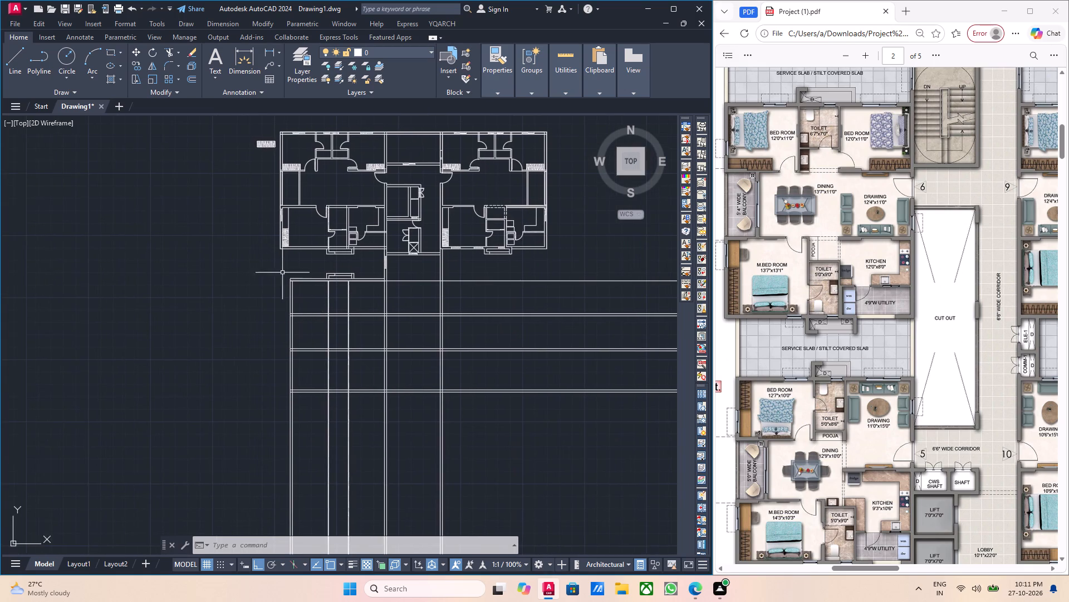
Copy the upper left apartment's master bedroom wardrobe, with its adjoining vertical line, to the empty area outside the left wall.
middle_drag(303, 268, 317, 289)
scroll(308, 261, up, 3)
click(285, 259)
click(263, 217)
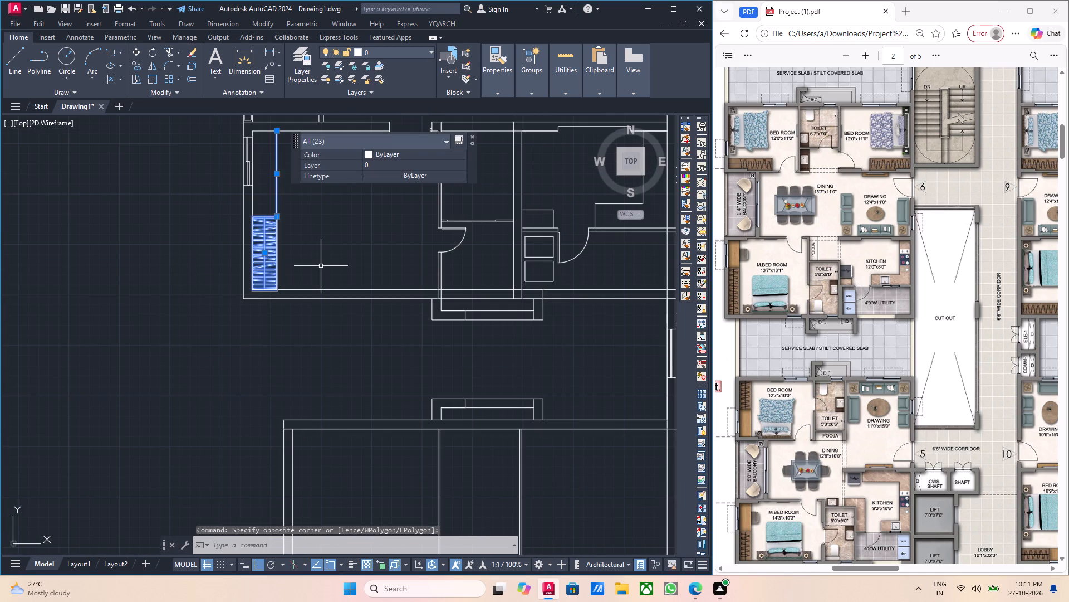
key(c)
key(o)
key(Return)
click(301, 263)
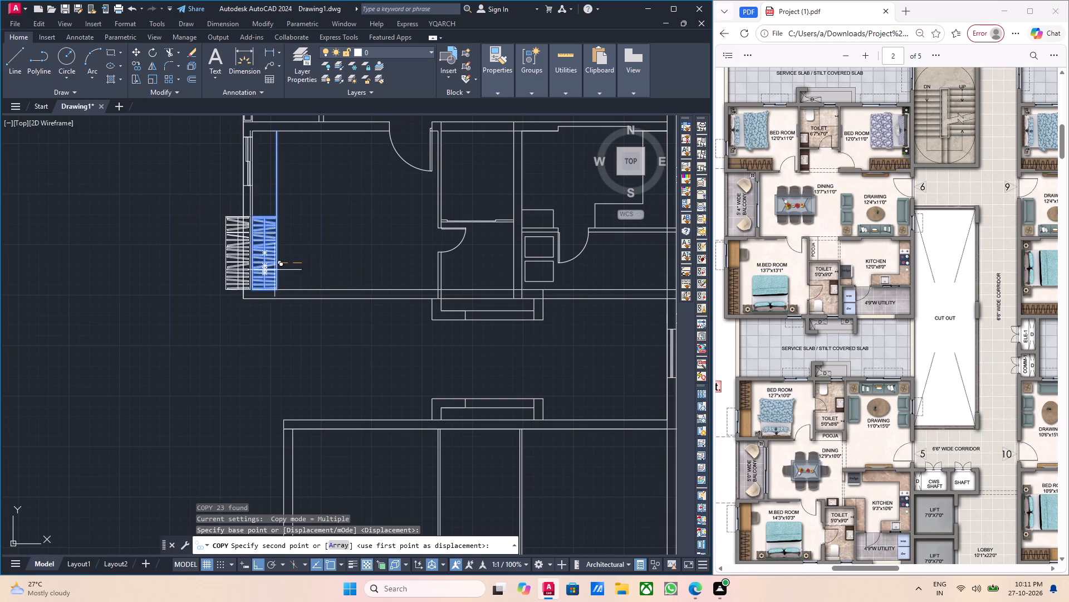
click(184, 294)
key(Escape)
Mirror the copied wardrobe downward across a horizontal axis just below it, keeping the source objects.
drag(182, 304, 150, 278)
click(119, 255)
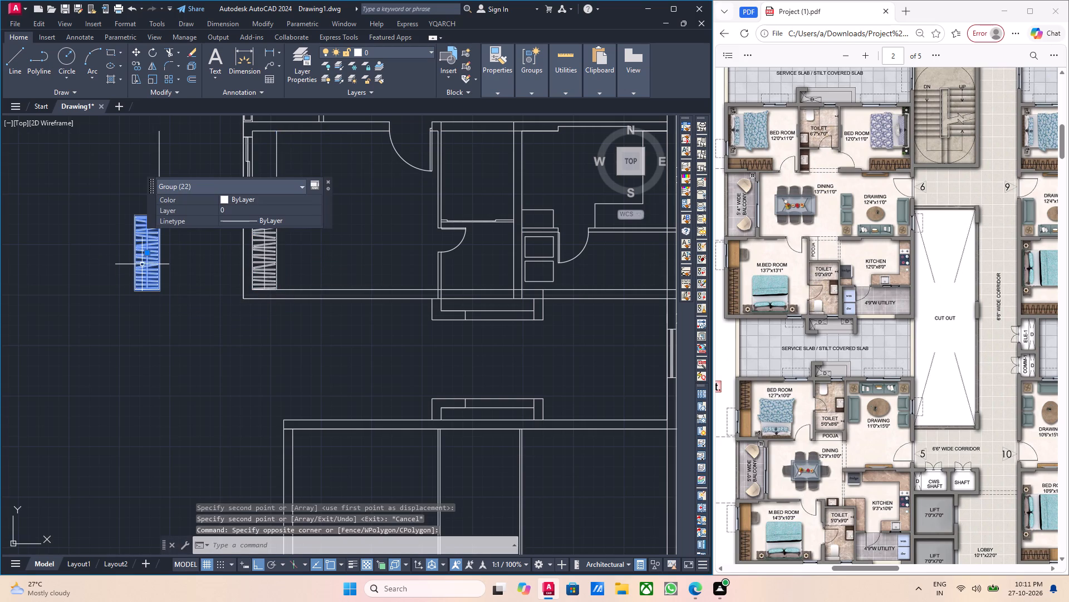
text(mo)
key(BackSpace)
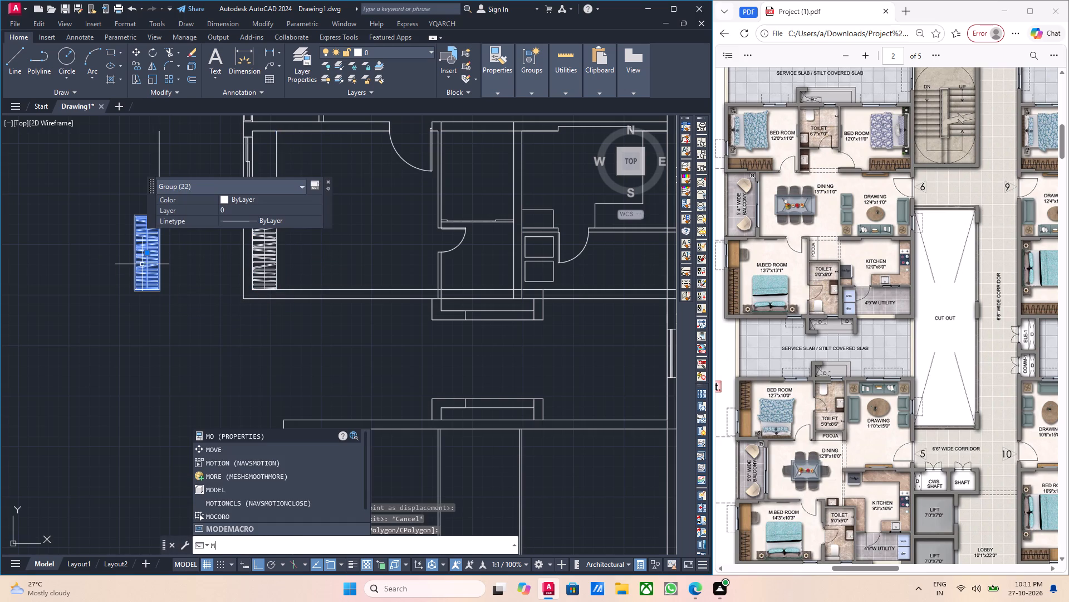
key(i)
key(Return)
click(164, 299)
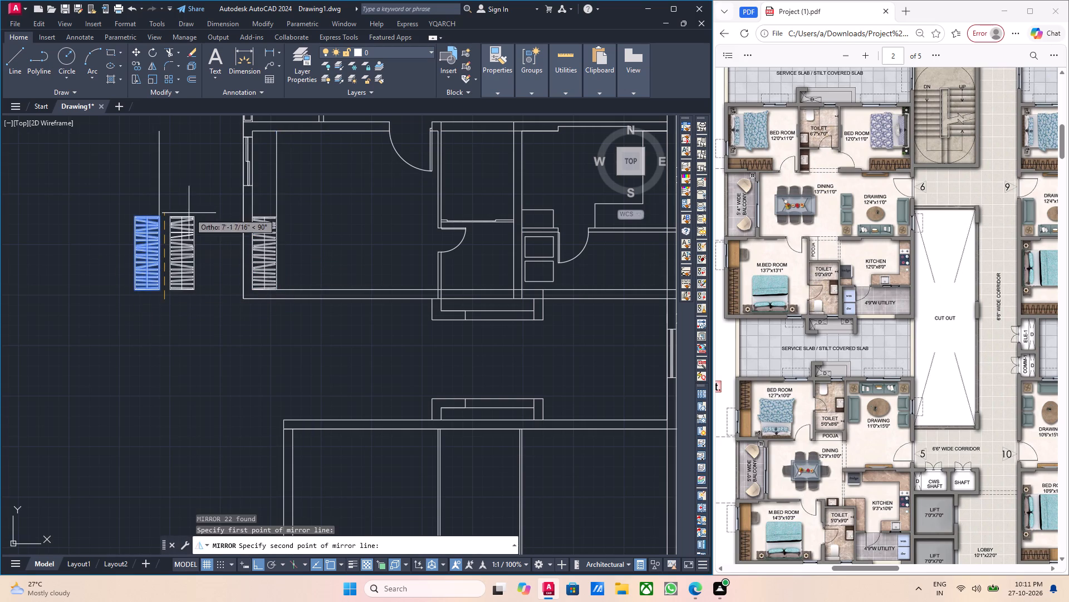
click(99, 326)
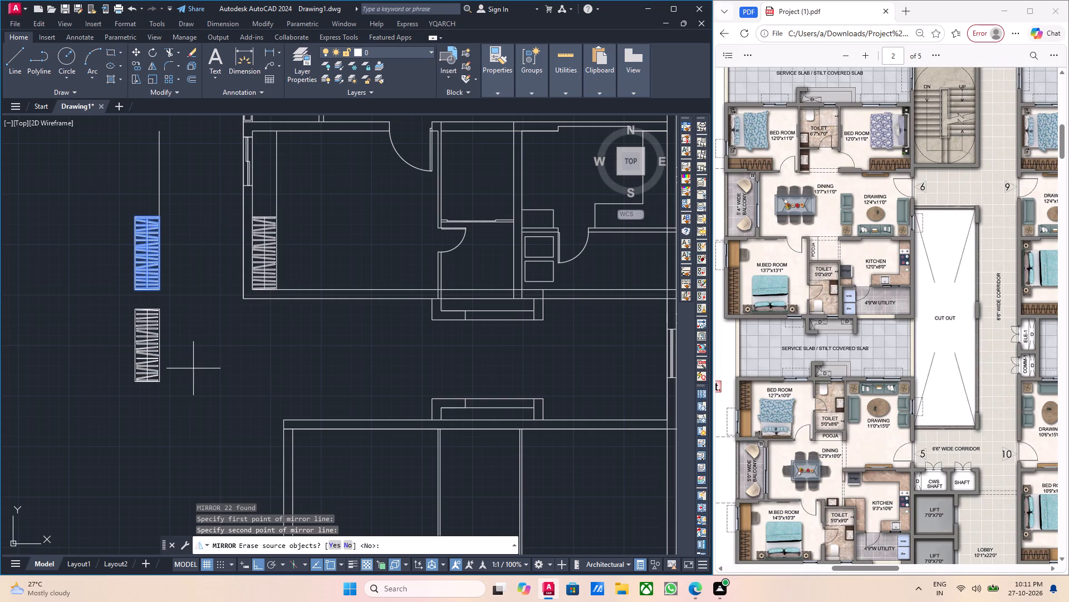
key(Return)
Move the mirrored wardrobe by its upper left corner into the lower apartment bedroom's upper left inner corner.
drag(187, 367, 174, 367)
click(121, 356)
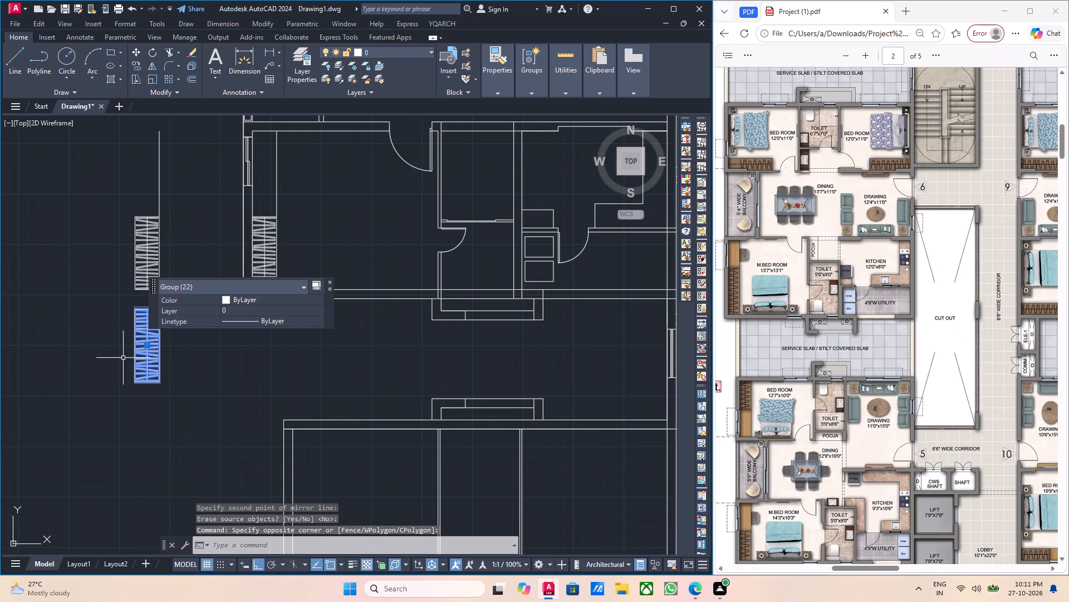
middle_drag(139, 366, 229, 405)
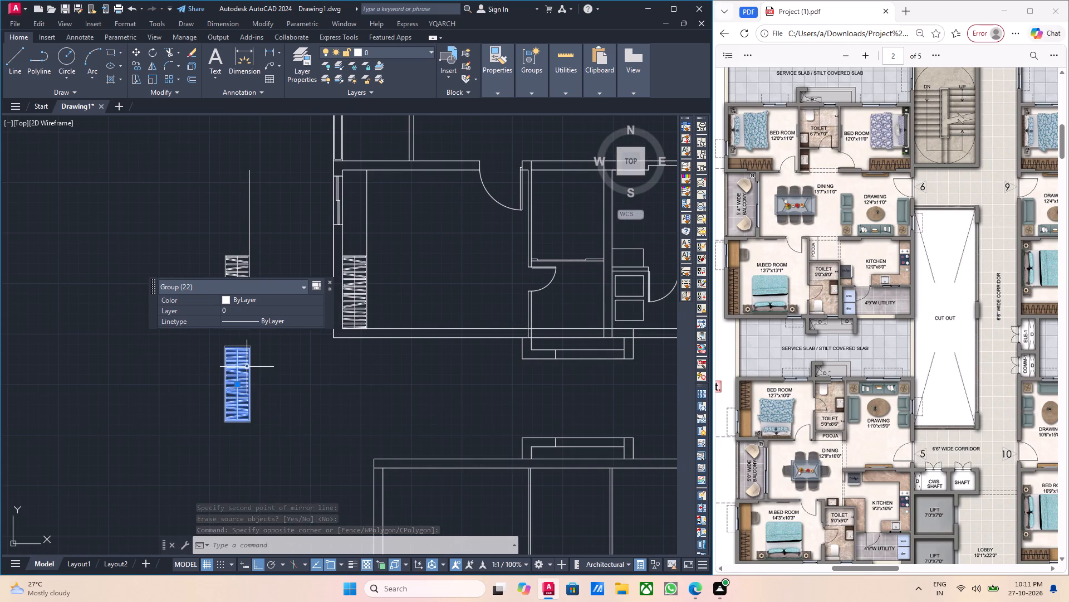
key(m)
key(Return)
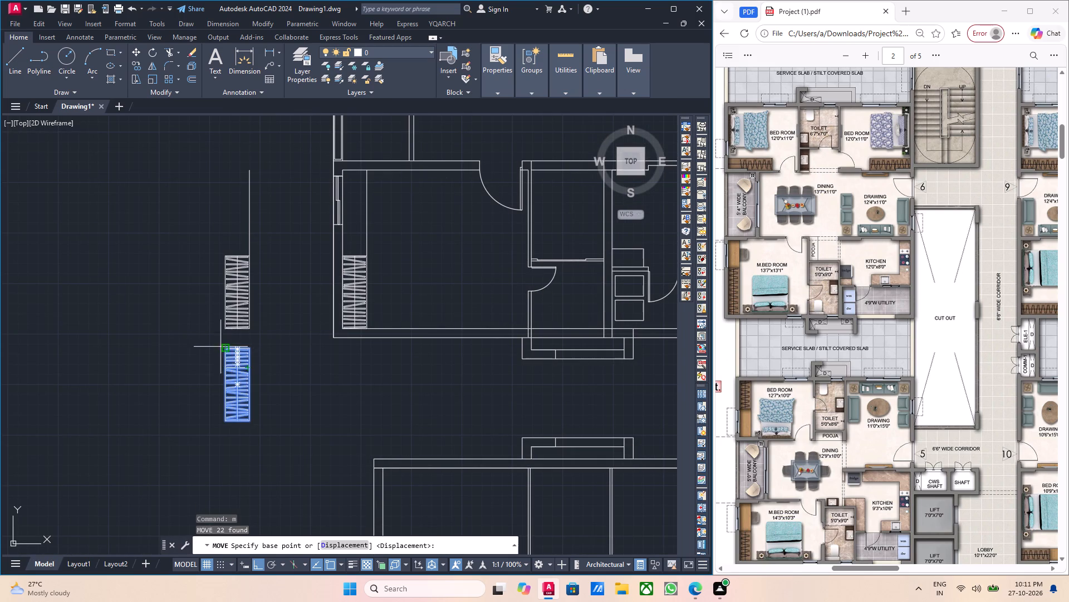
scroll(220, 347, up, 3)
click(232, 356)
scroll(232, 356, down, 3)
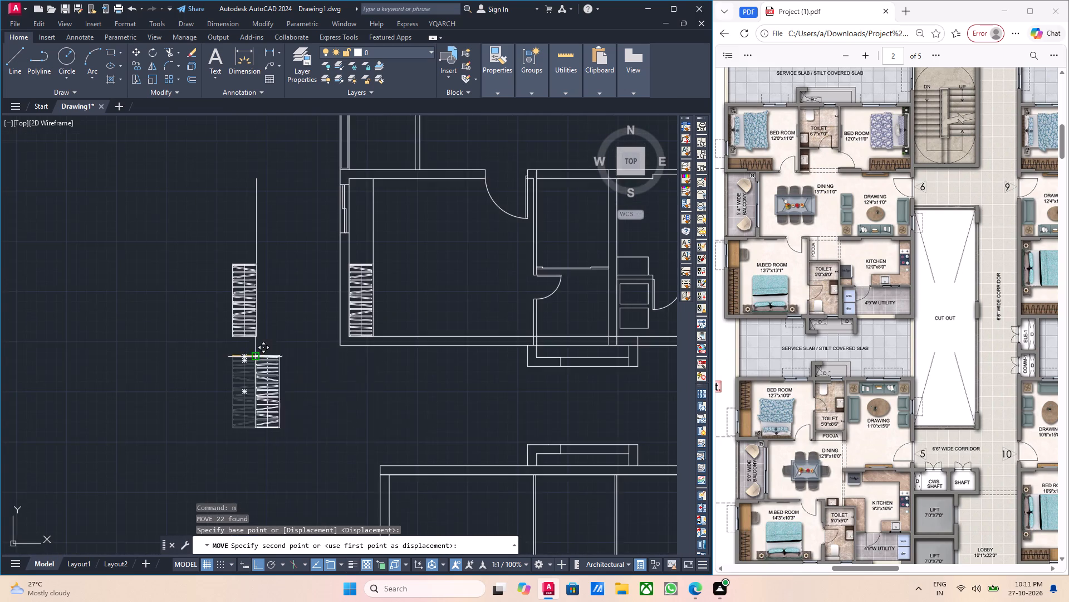
middle_drag(352, 413, 317, 315)
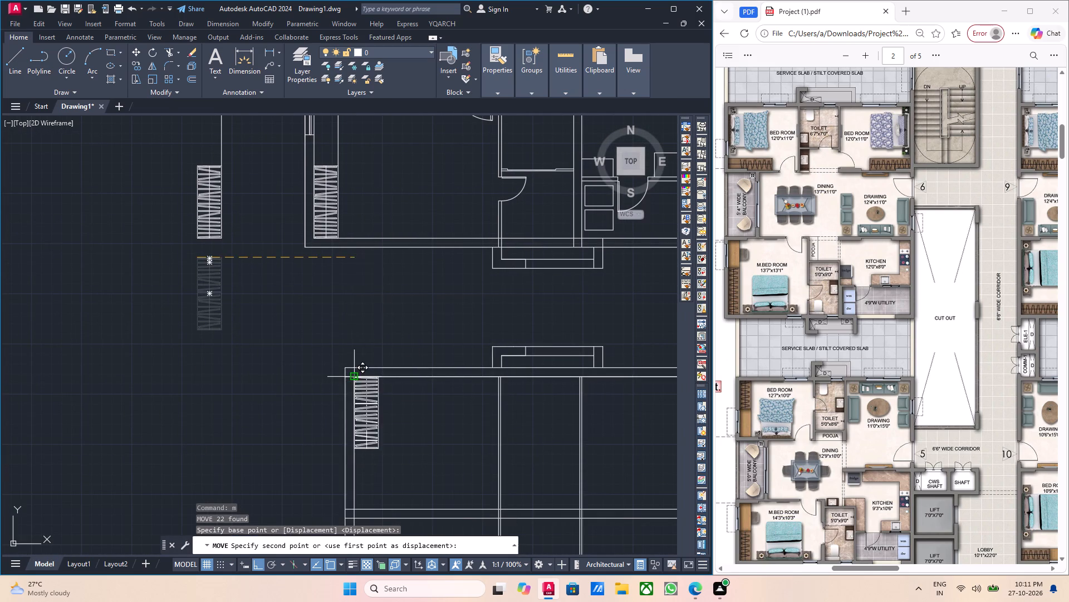
click(355, 380)
key(Escape)
Draw a vertical line from the wardrobe's lower right corner to the upper face of the bedroom's bottom wall.
middle_drag(397, 425, 365, 344)
middle_drag(373, 399, 371, 372)
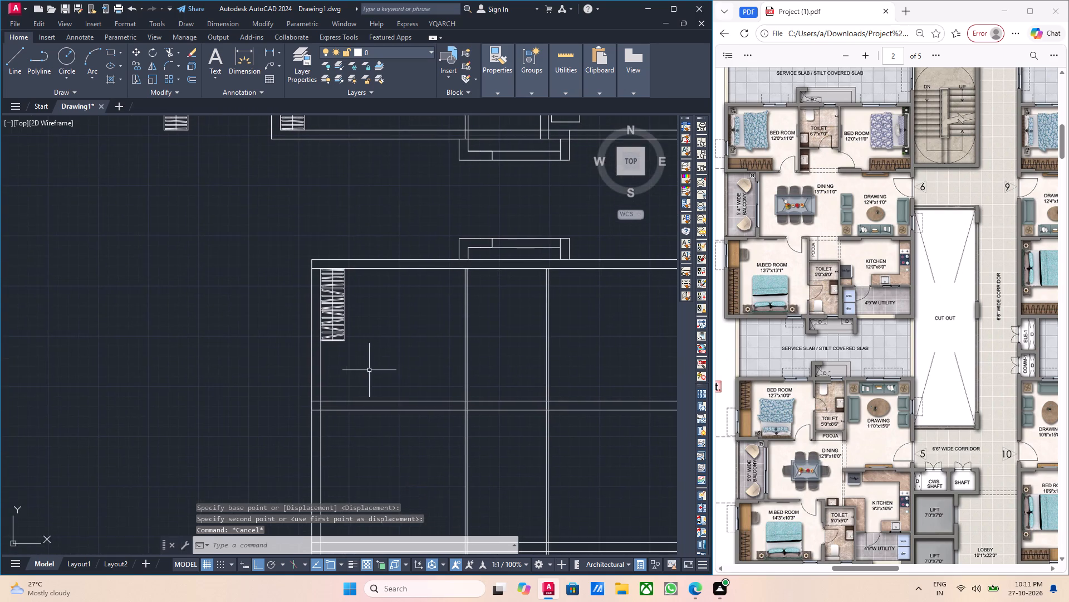
middle_drag(366, 370, 370, 361)
middle_drag(369, 360, 398, 341)
middle_drag(397, 344, 396, 333)
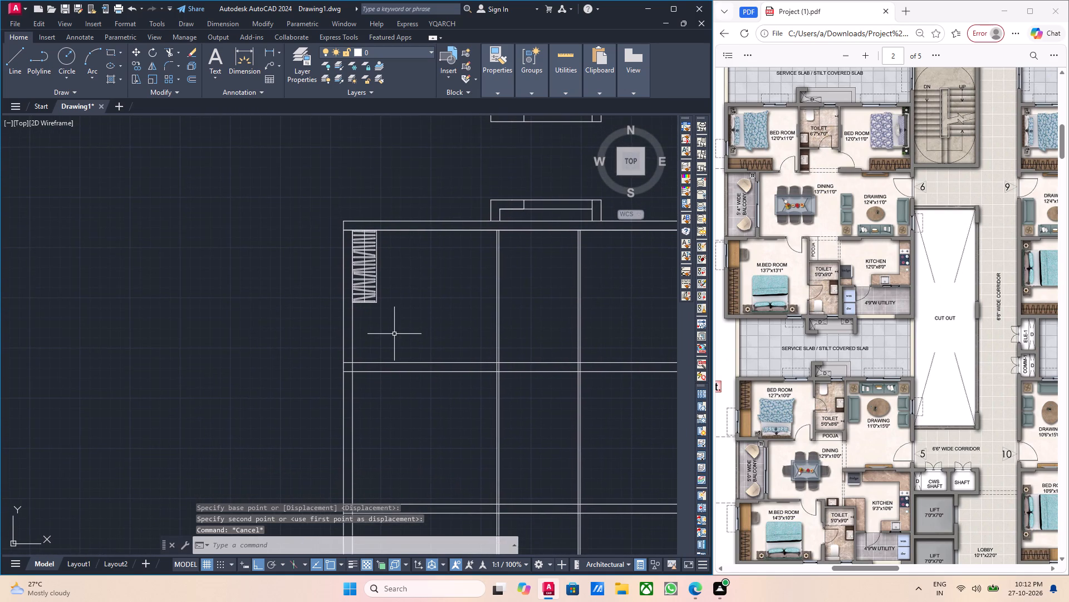
key(l)
key(Return)
scroll(364, 331, up, 2)
click(395, 263)
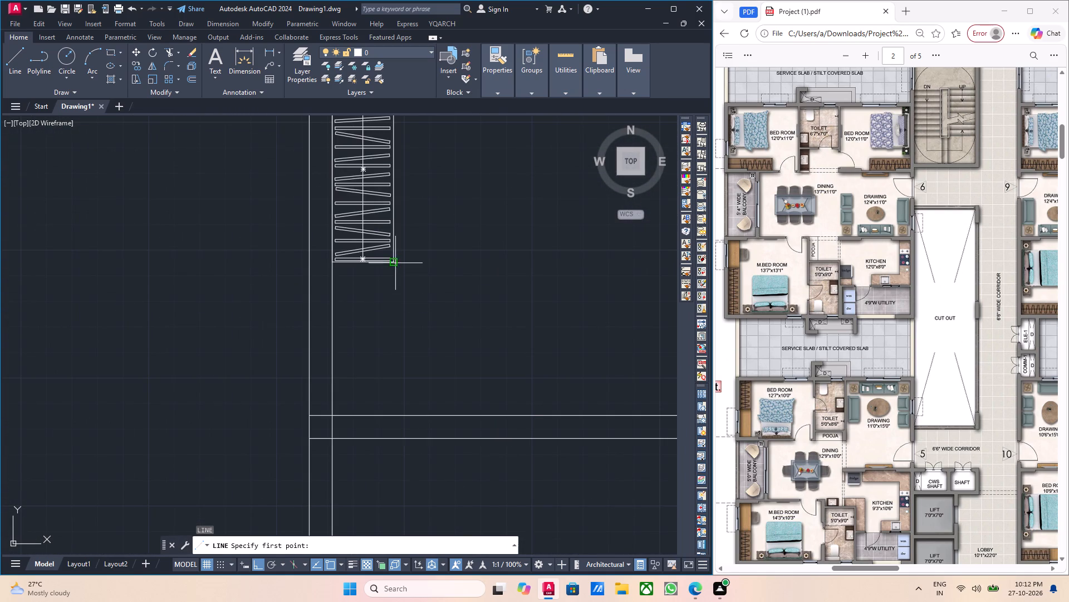
click(394, 417)
key(Escape)
Offset the left face of the wall between bedroom and toilet 6 inches to the left as a door guide.
scroll(397, 414, down, 2)
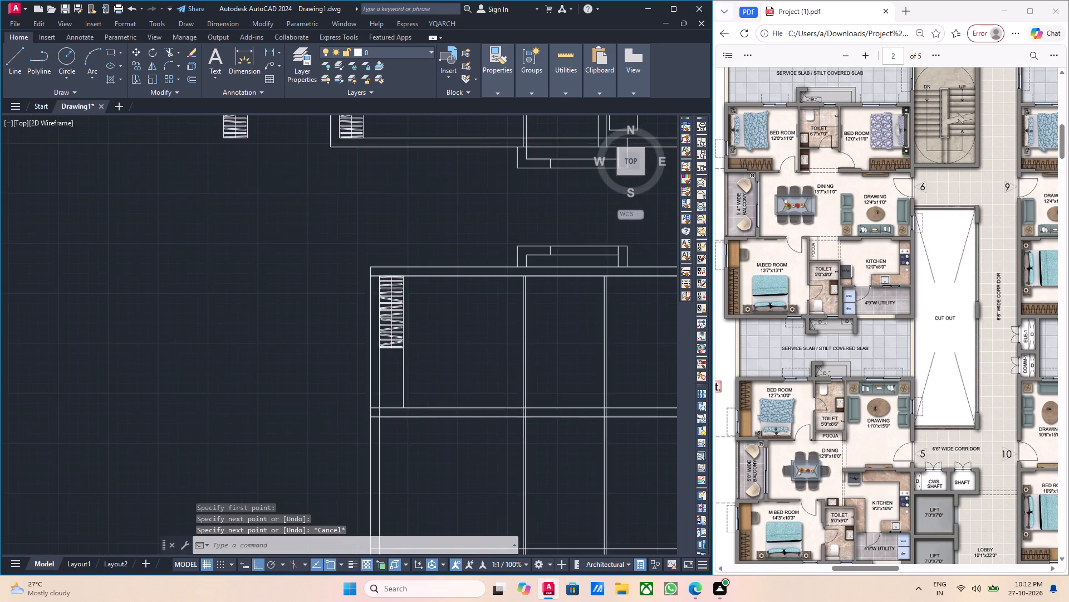
scroll(418, 397, down, 1)
middle_drag(437, 404, 391, 387)
middle_drag(410, 384, 390, 365)
middle_drag(420, 371, 394, 342)
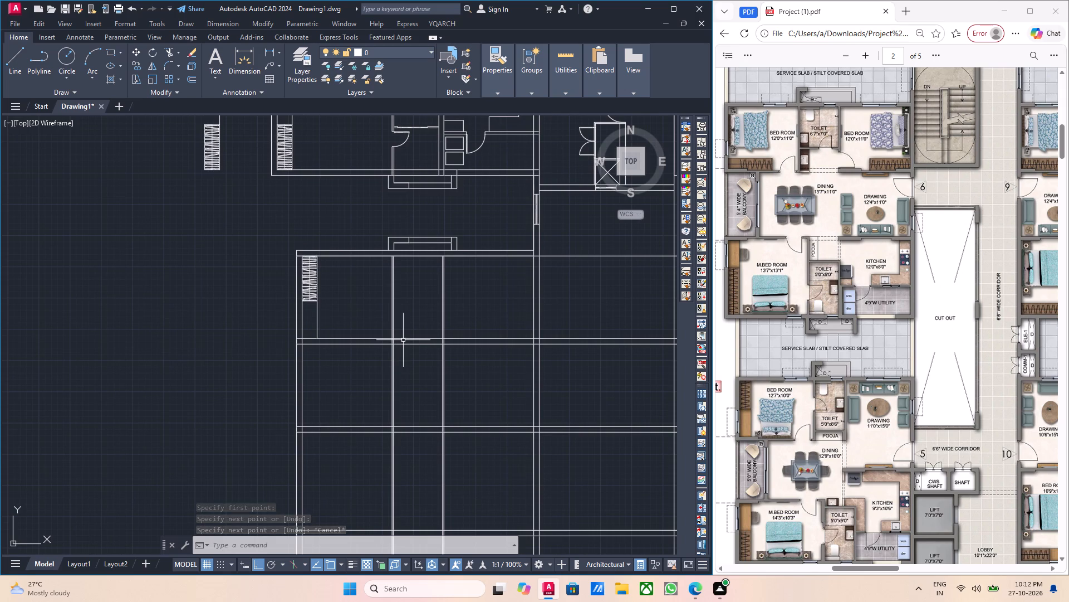
scroll(403, 340, down, 1)
middle_drag(400, 345, 386, 326)
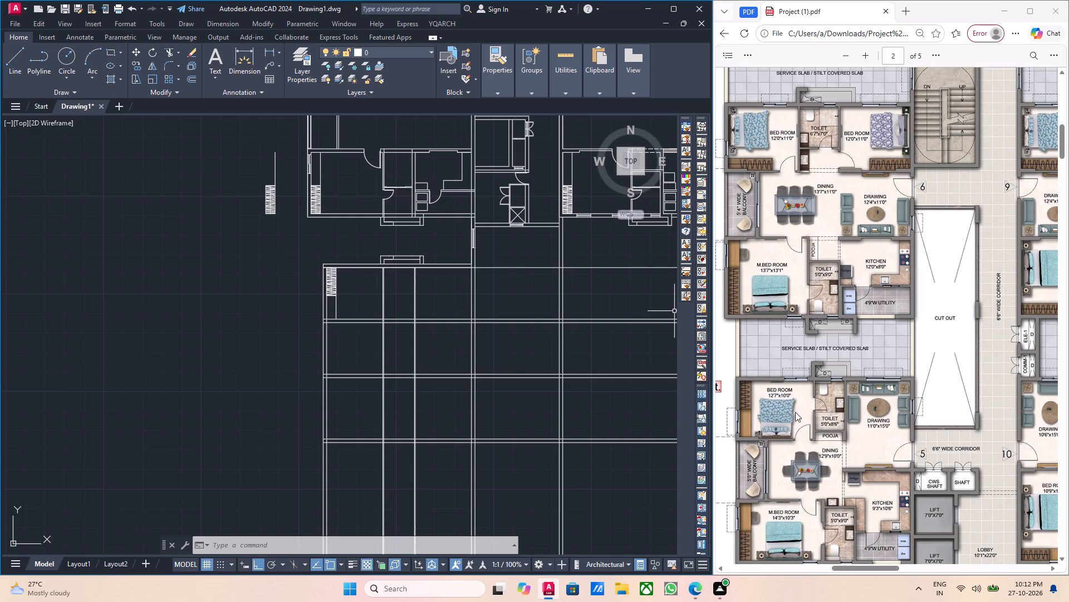
scroll(767, 435, up, 1)
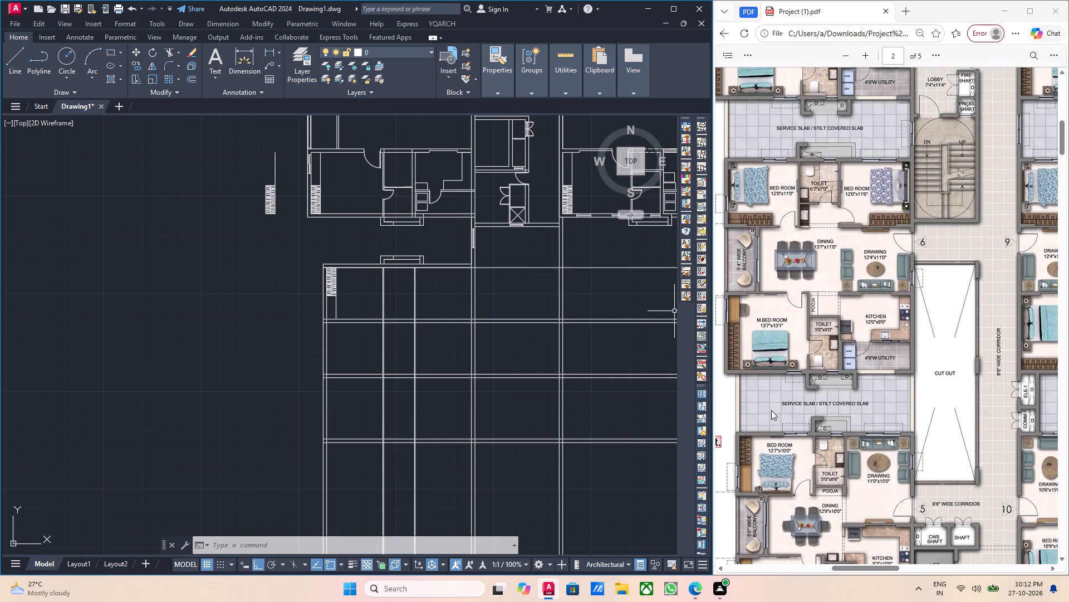
scroll(771, 410, down, 2)
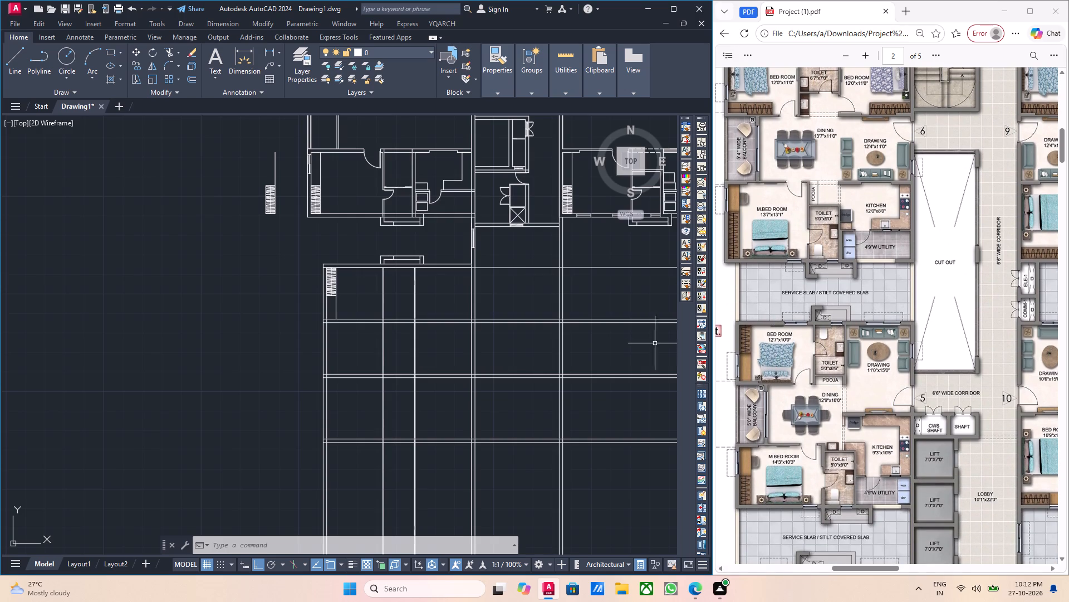
scroll(379, 312, up, 4)
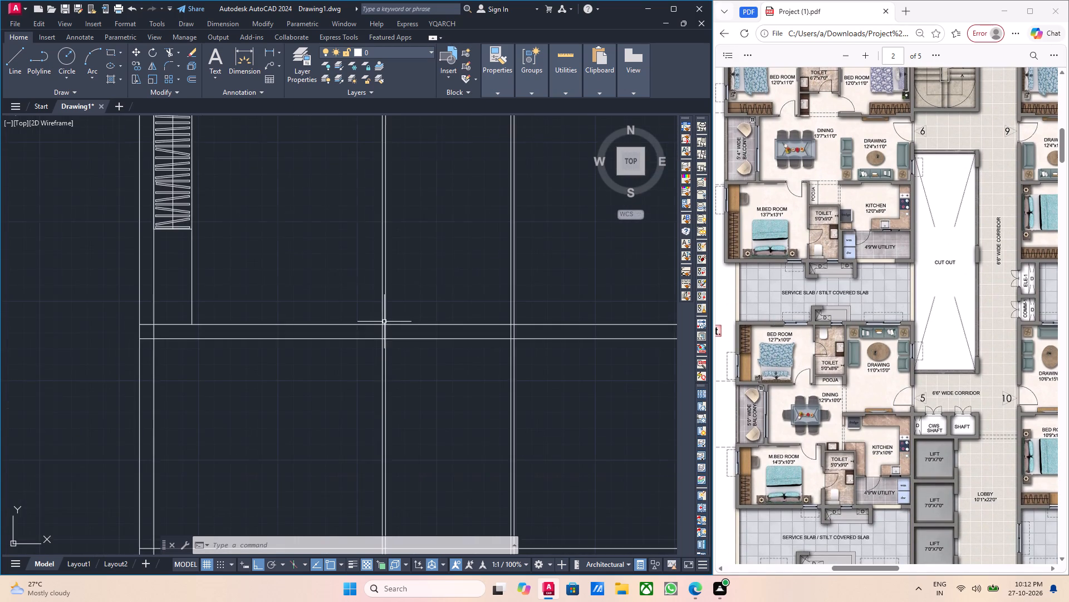
scroll(384, 322, up, 1)
click(379, 315)
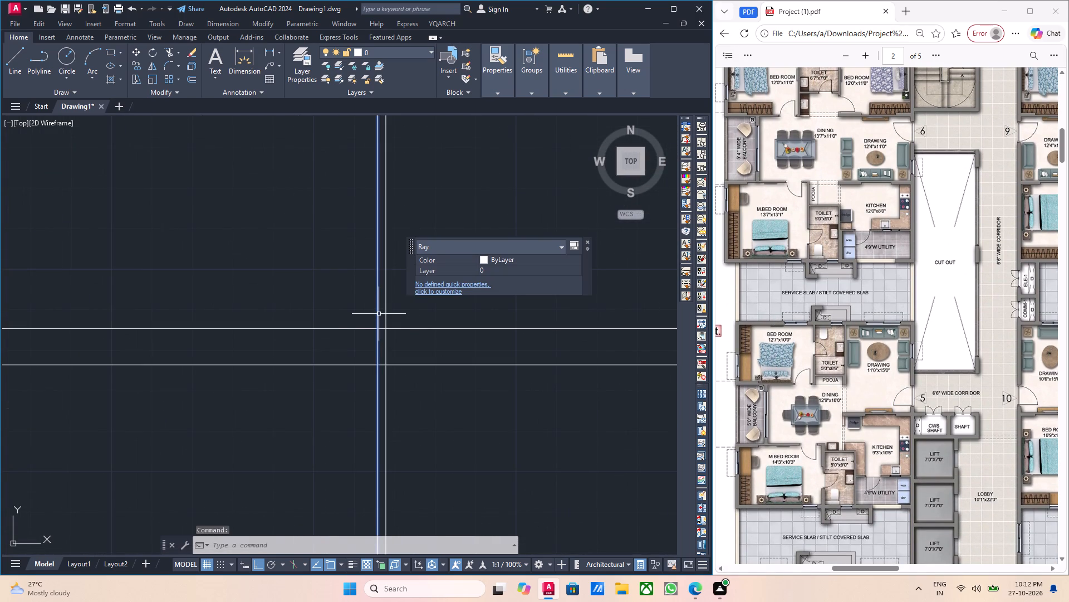
key(o)
key(Return)
click(377, 328)
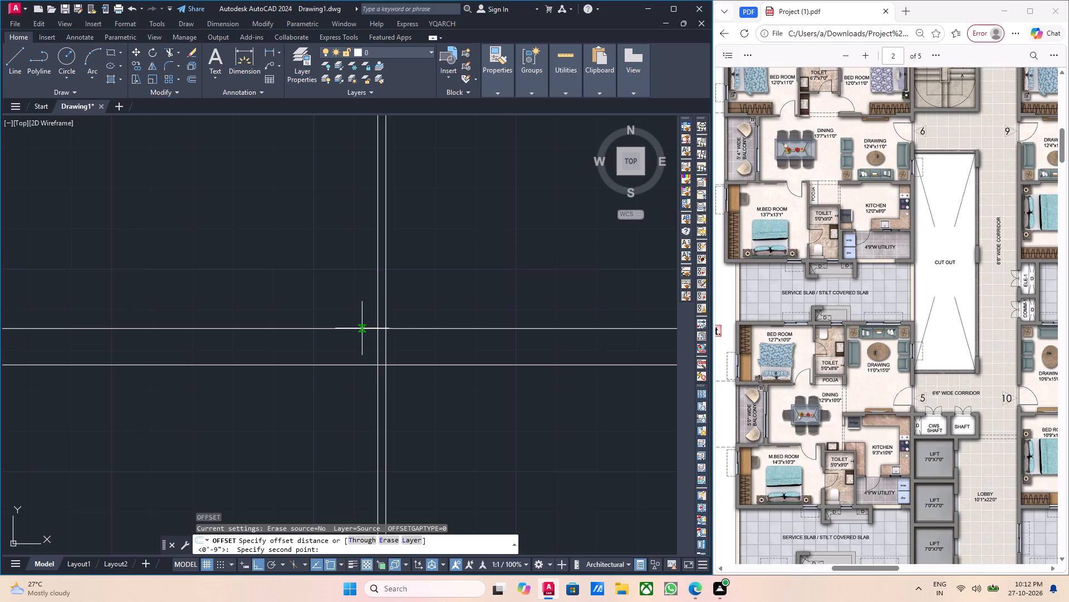
key(6)
key(Return)
click(263, 299)
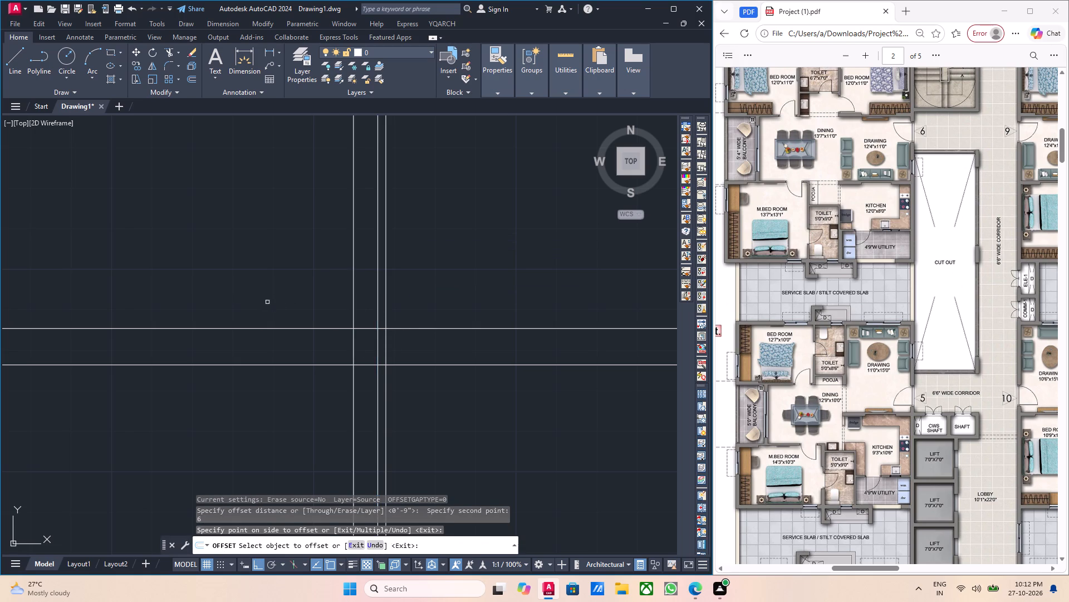
scroll(287, 308, down, 2)
key(Escape)
Copy the upper left apartment's bedroom door to where the 6-inch guide meets the lower face of the lower bedroom's bottom wall.
scroll(306, 302, down, 6)
middle_drag(314, 244, 319, 262)
scroll(320, 244, up, 4)
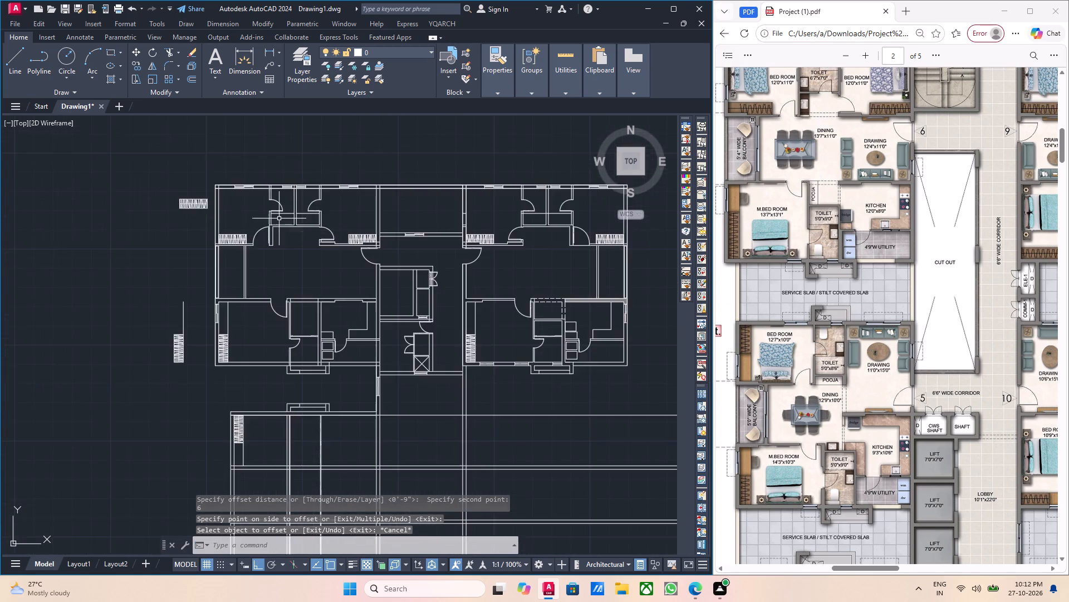
scroll(279, 219, up, 2)
click(216, 259)
click(199, 249)
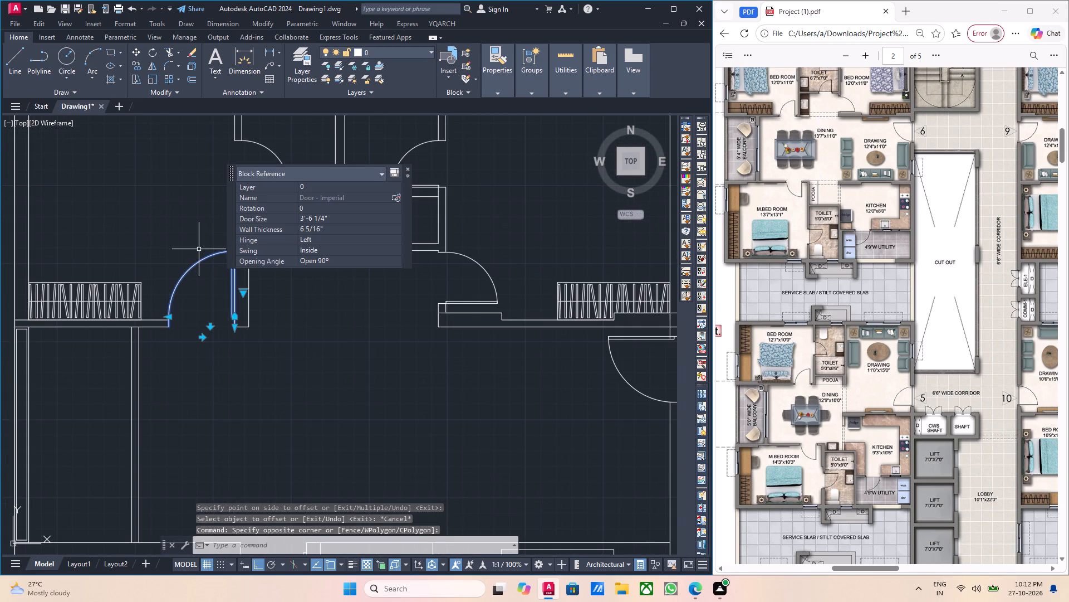
text(co)
key(Return)
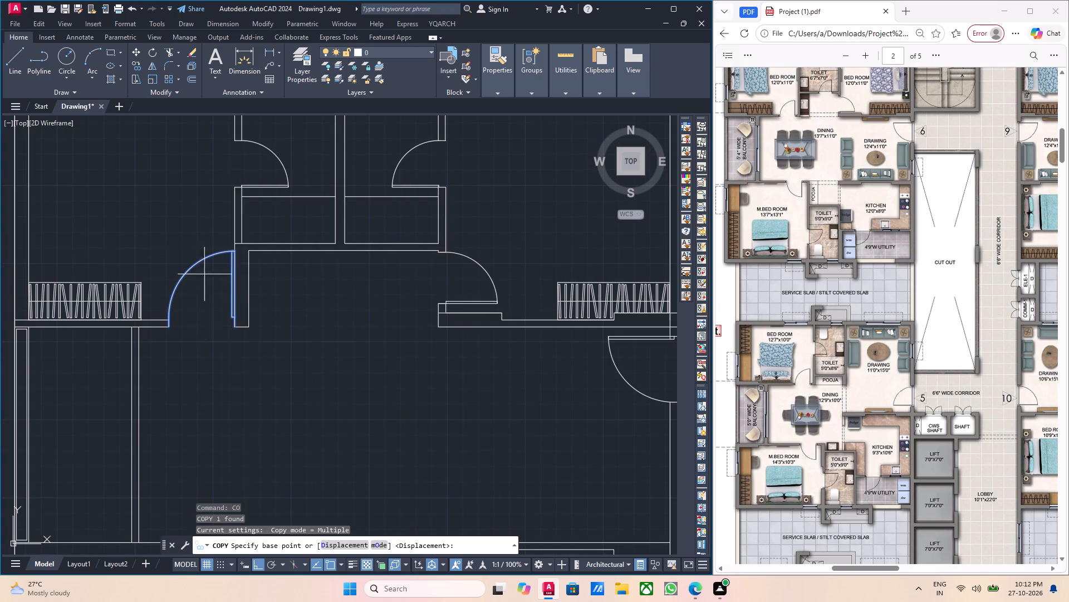
scroll(227, 333, up, 2)
click(239, 314)
scroll(316, 380, down, 3)
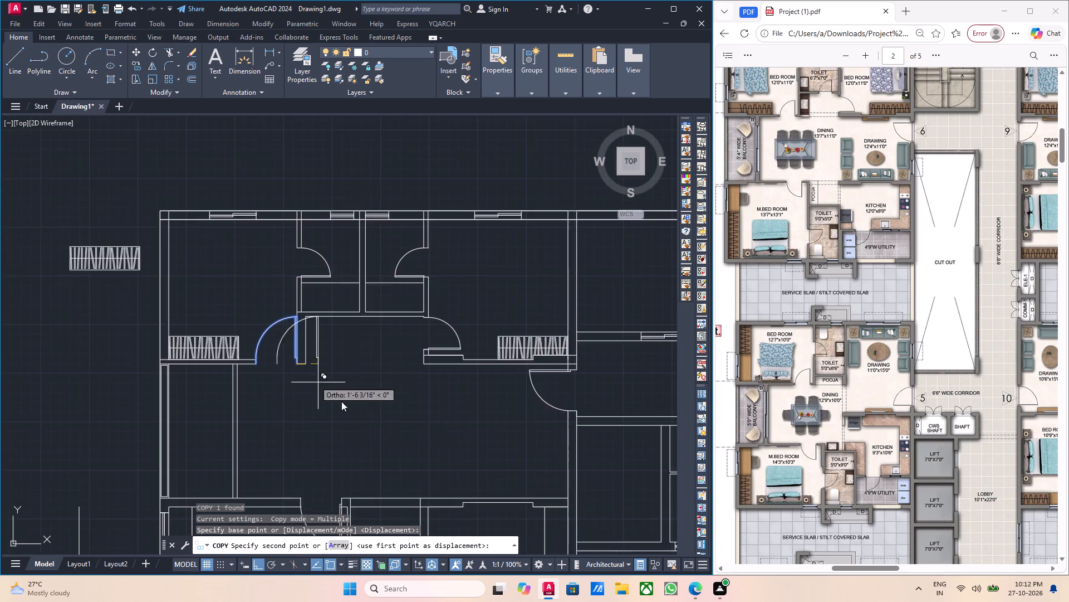
middle_drag(356, 431, 312, 289)
middle_drag(310, 395, 309, 173)
scroll(303, 210, up, 1)
scroll(322, 230, down, 2)
middle_drag(313, 357, 315, 268)
scroll(310, 347, up, 3)
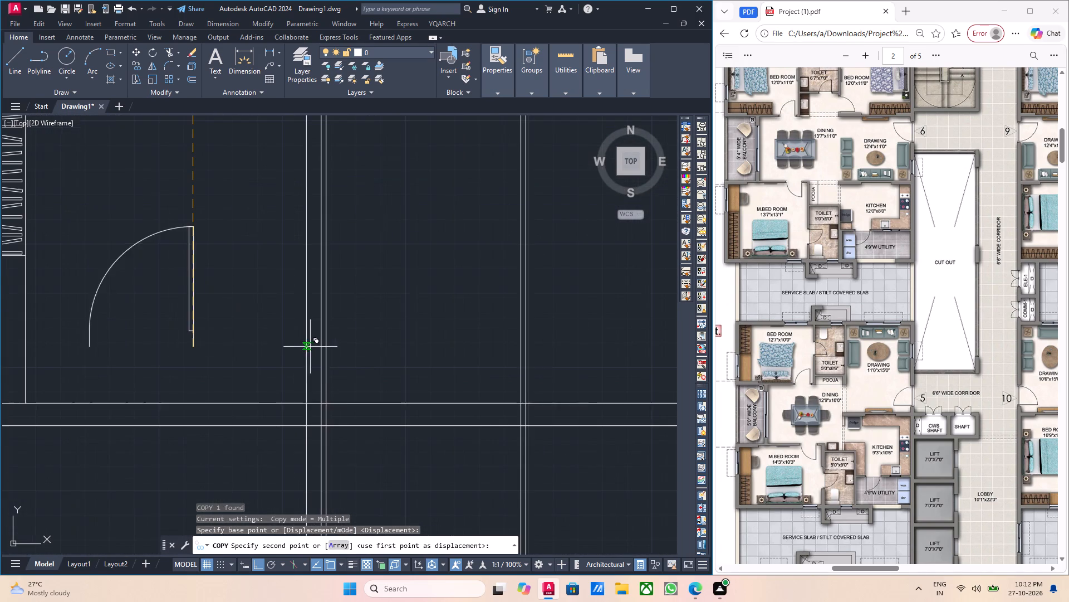
click(303, 427)
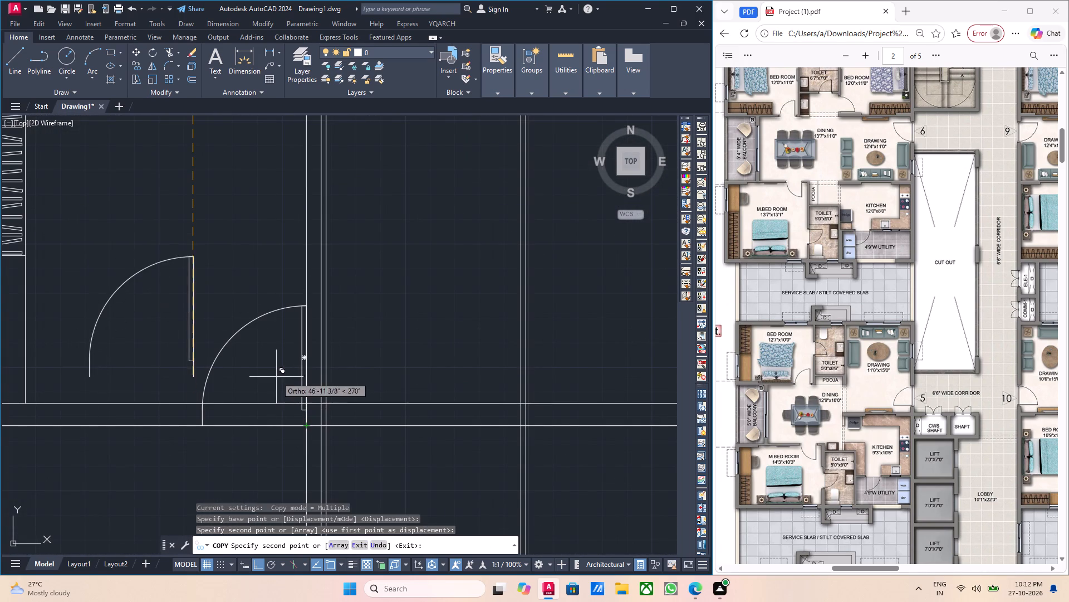
key(Escape)
Trim both bottom wall lines of the lower bedroom across the copied door's opening.
text(tr)
key(Return)
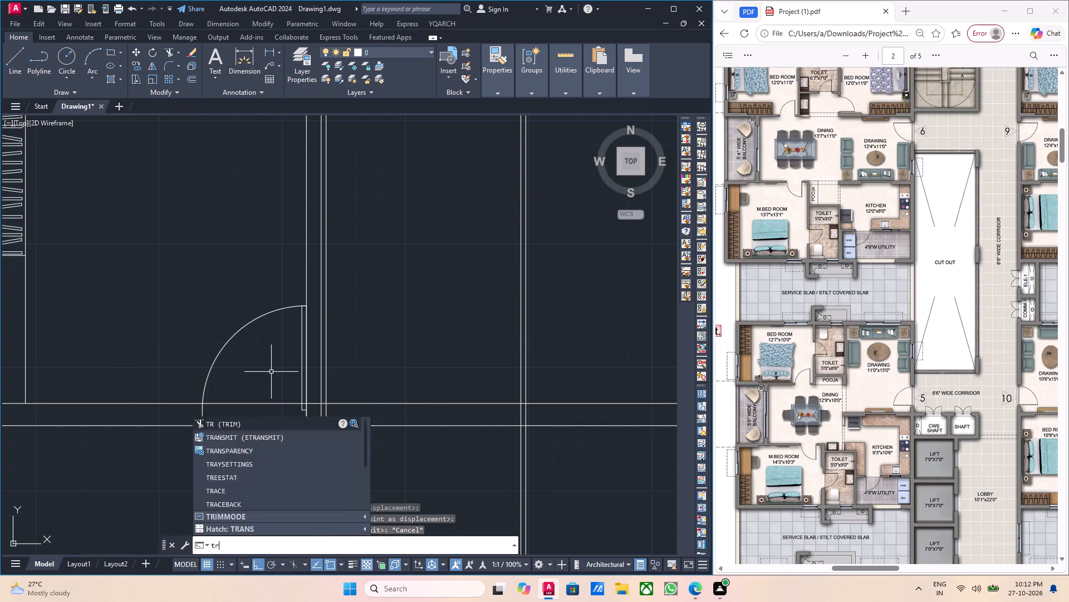
scroll(259, 419, up, 2)
drag(268, 416, 264, 402)
drag(254, 386, 247, 371)
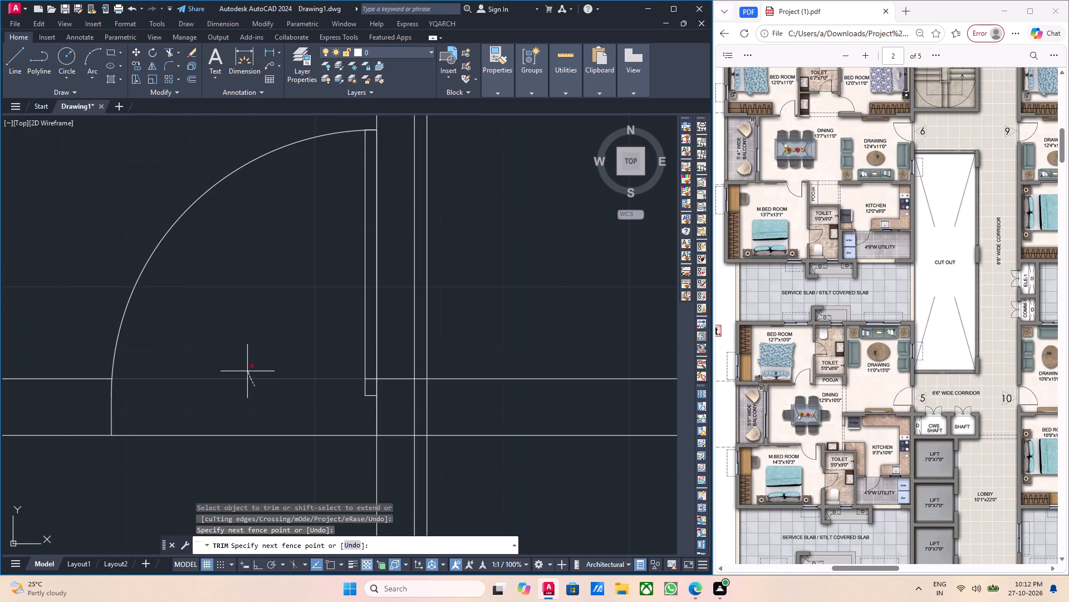
drag(247, 371, 246, 368)
drag(274, 455, 257, 428)
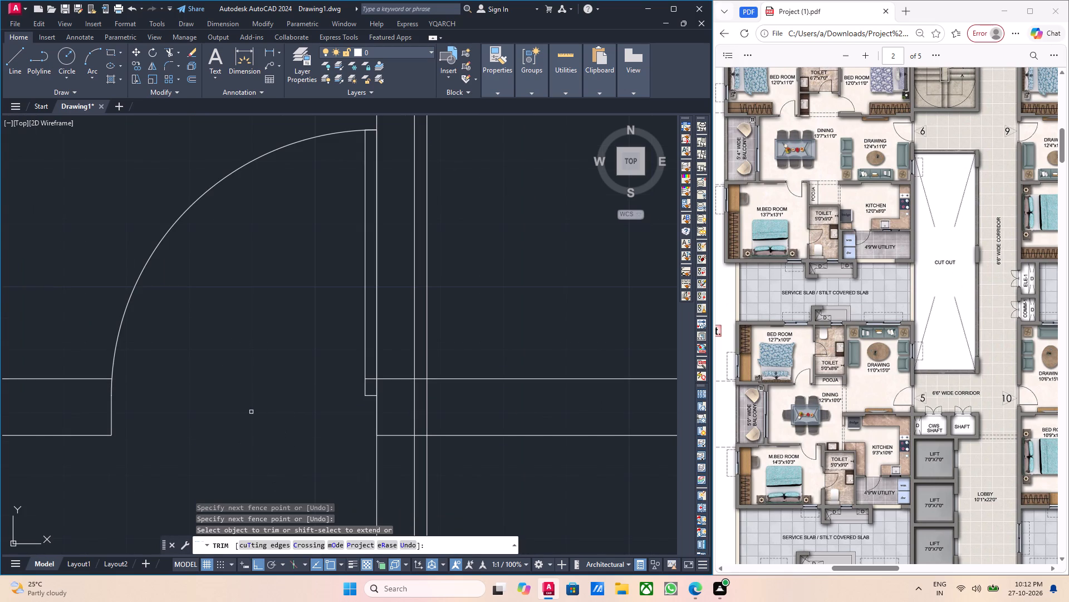
scroll(251, 410, down, 2)
key(Escape)
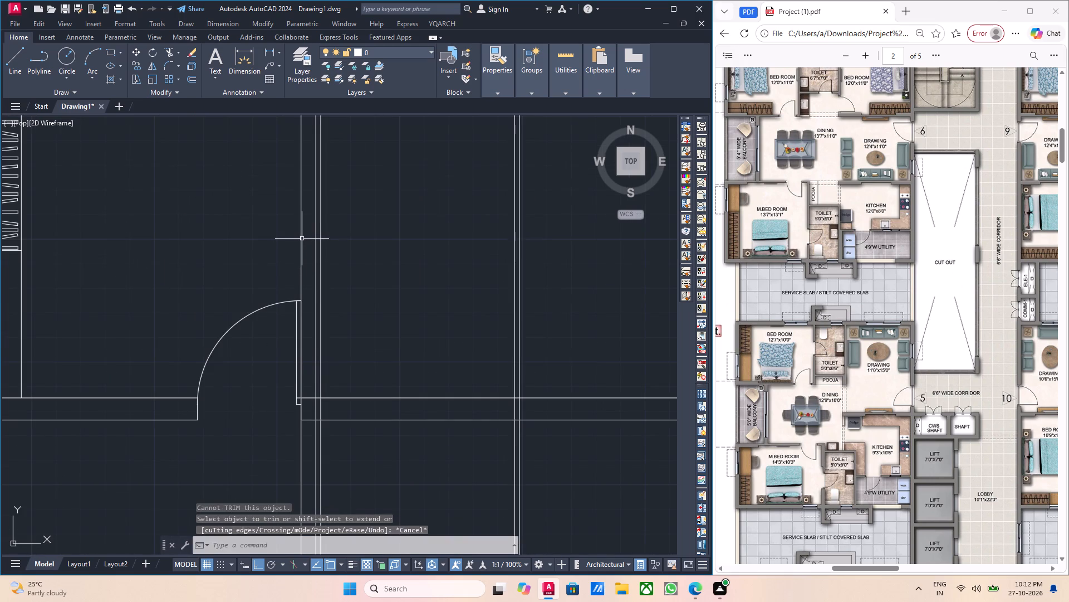
Delete the 6-inch vertical guide ray beside the bedroom door.
click(302, 239)
key(Delete)
scroll(295, 308, down, 1)
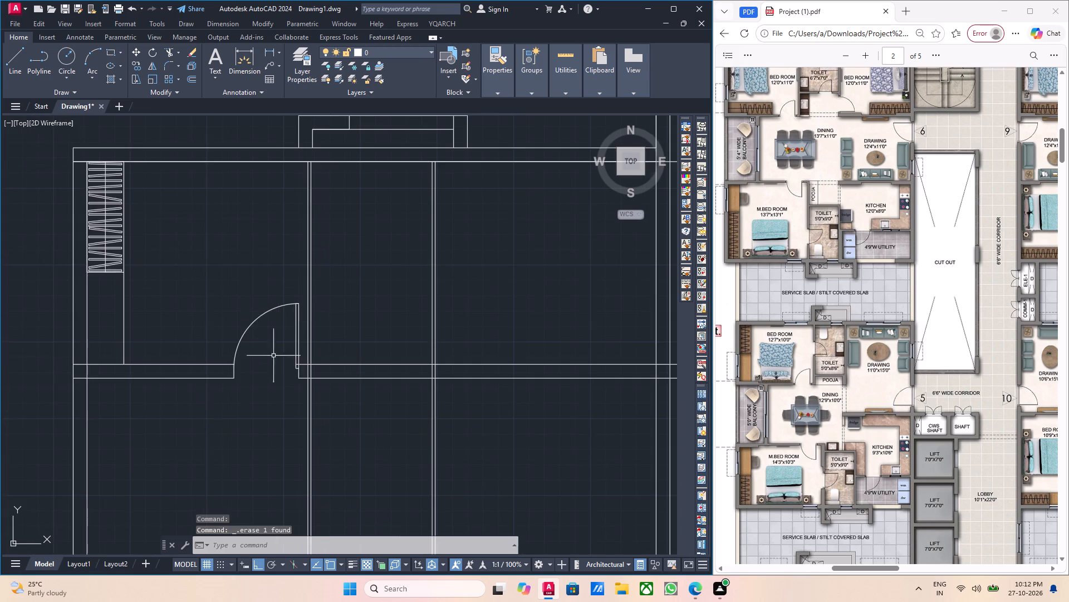
scroll(265, 370, down, 4)
middle_drag(322, 381, 304, 408)
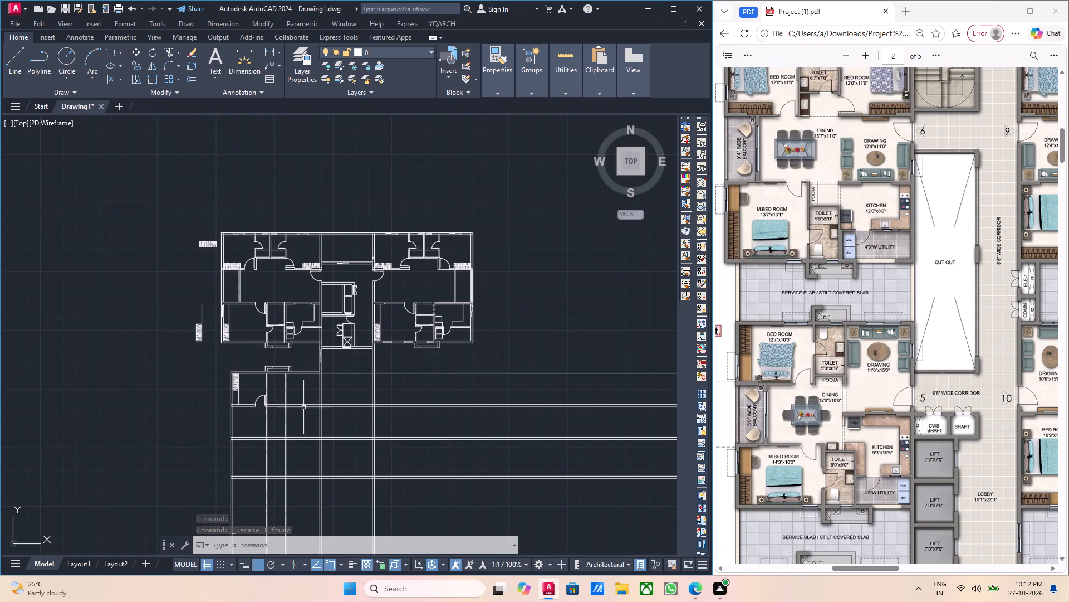
Examine the lower bedroom's new door and the adjoining toilet area against the reference plan.
scroll(252, 391, up, 2)
scroll(282, 438, up, 1)
middle_drag(282, 438, 274, 430)
scroll(277, 432, down, 2)
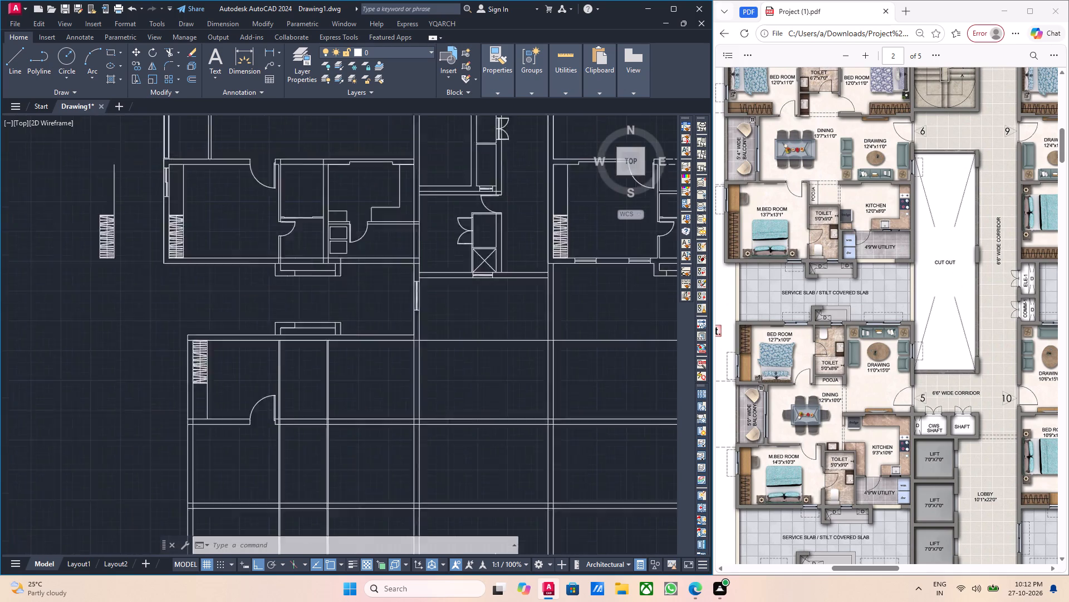
scroll(280, 414, down, 1)
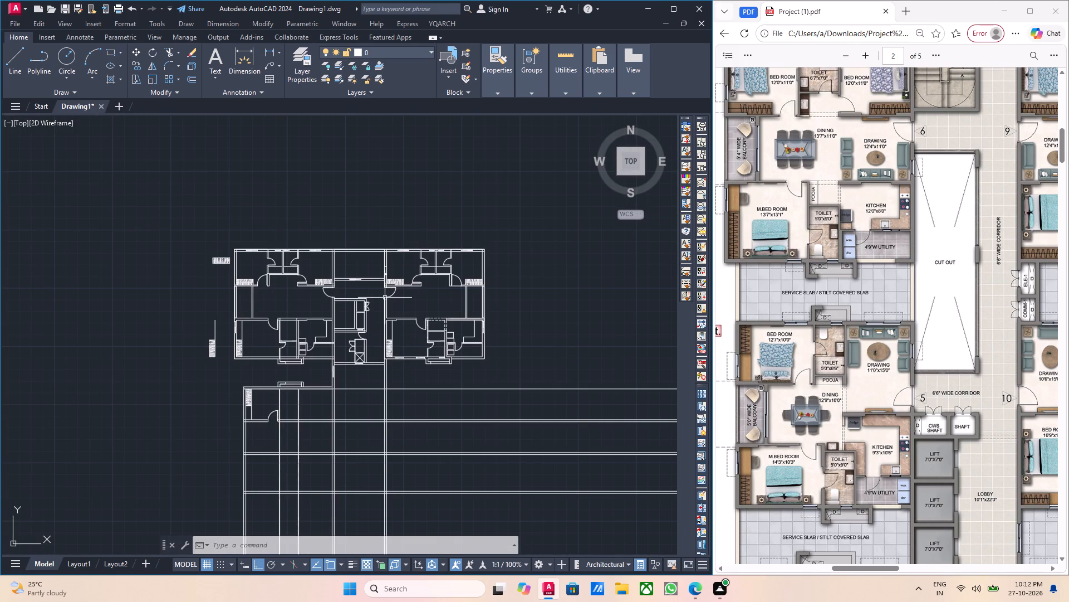
scroll(320, 424, up, 2)
middle_drag(229, 422, 252, 384)
scroll(220, 390, up, 2)
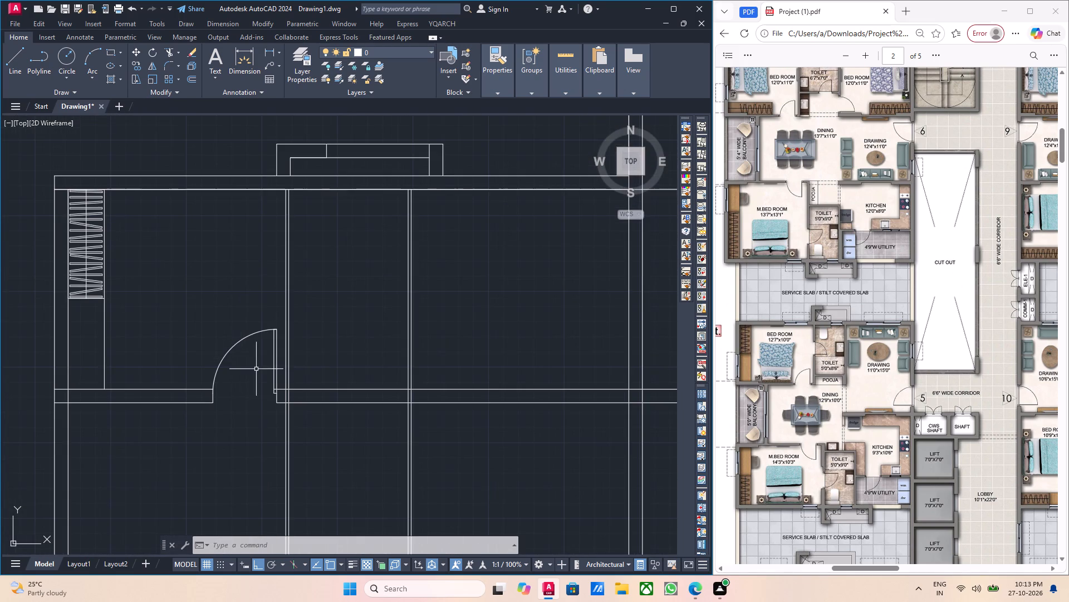
middle_drag(232, 344, 223, 329)
scroll(223, 329, down, 2)
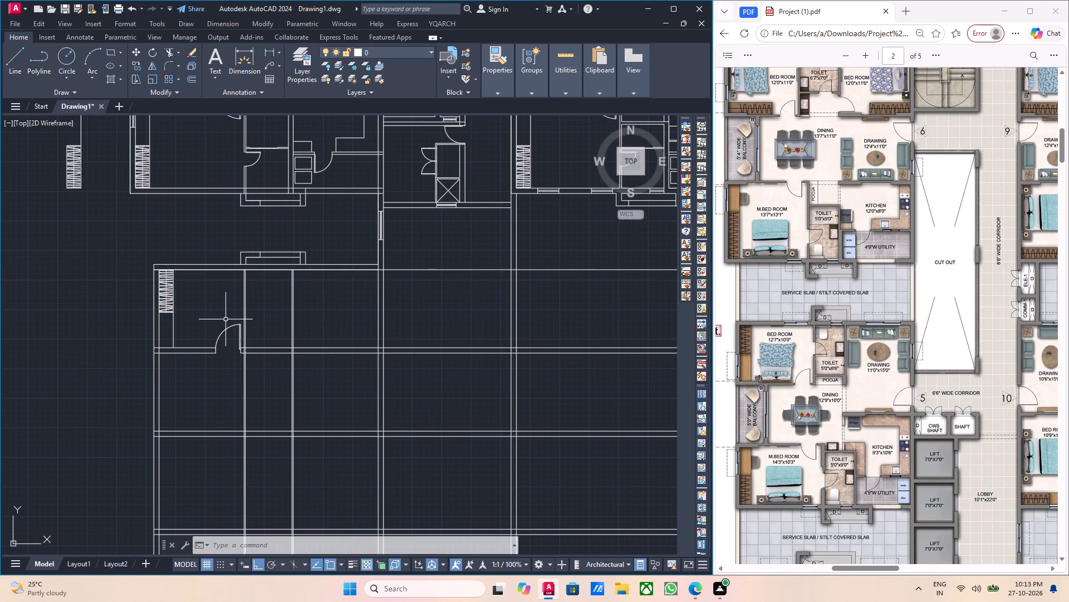
middle_drag(222, 333, 282, 338)
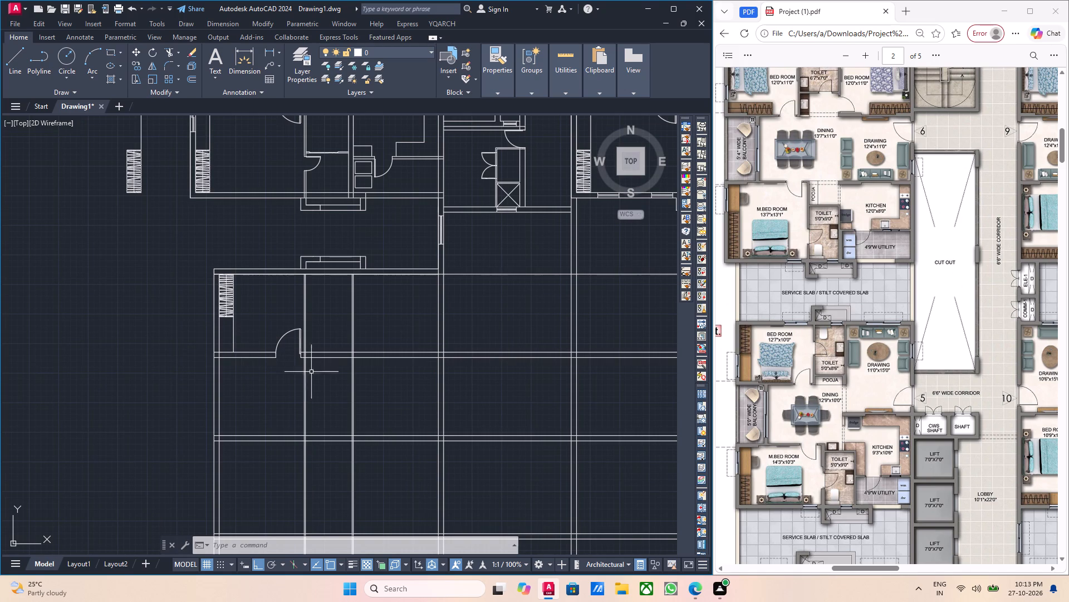
middle_drag(322, 380, 291, 379)
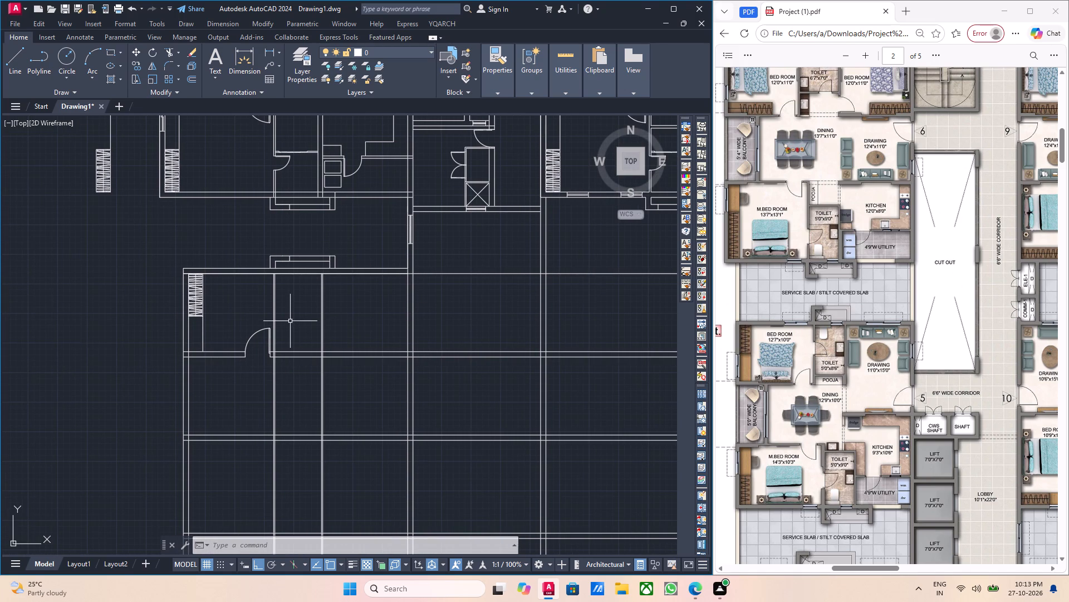
scroll(855, 329, up, 1)
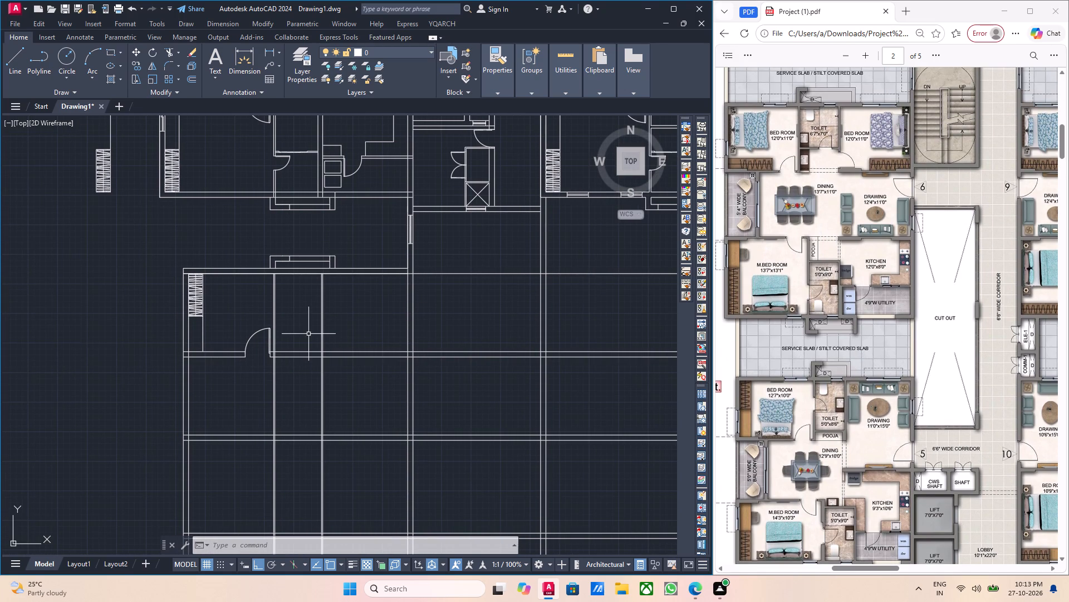
Trim the top wall's outer line across both side walls of the projection above the toilet, plus the extra line segment at its inner right corner.
scroll(290, 304, up, 3)
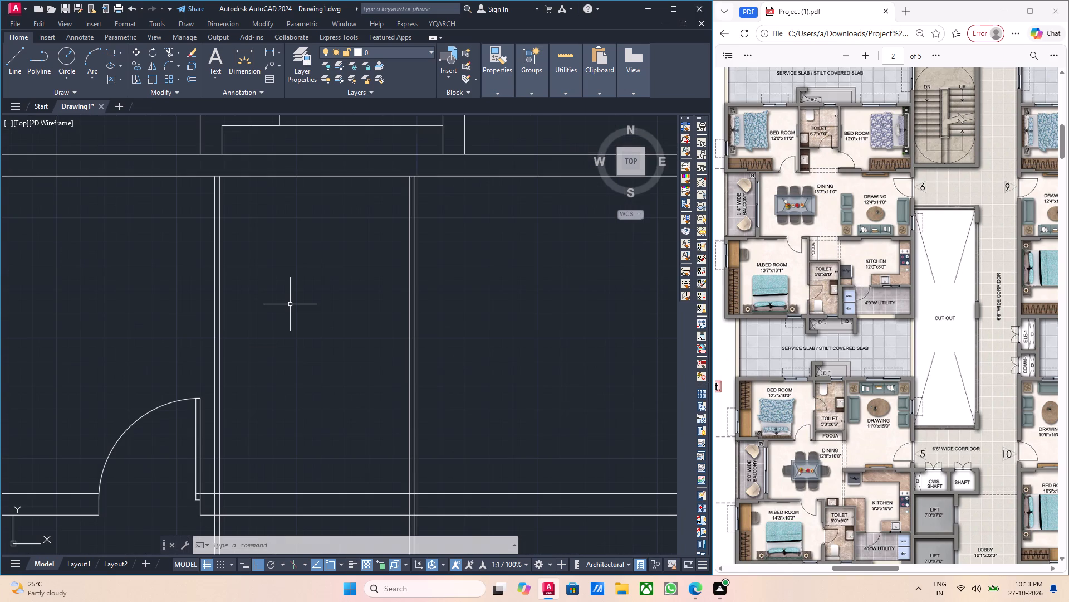
text(tr)
key(Return)
scroll(266, 308, up, 2)
scroll(264, 293, down, 2)
middle_drag(286, 285, 297, 335)
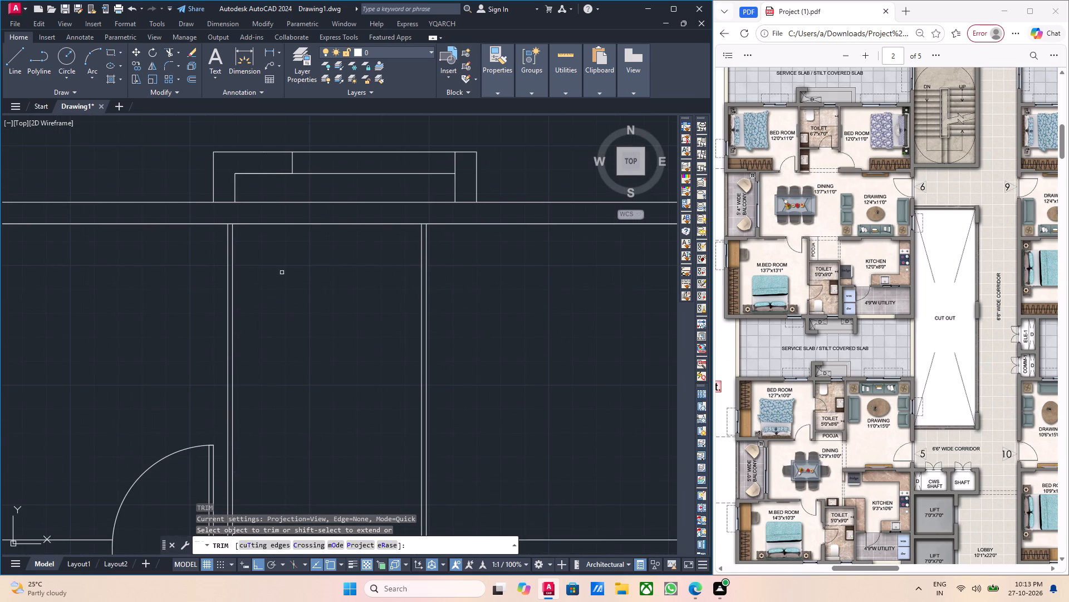
click(226, 203)
middle_drag(435, 233, 426, 258)
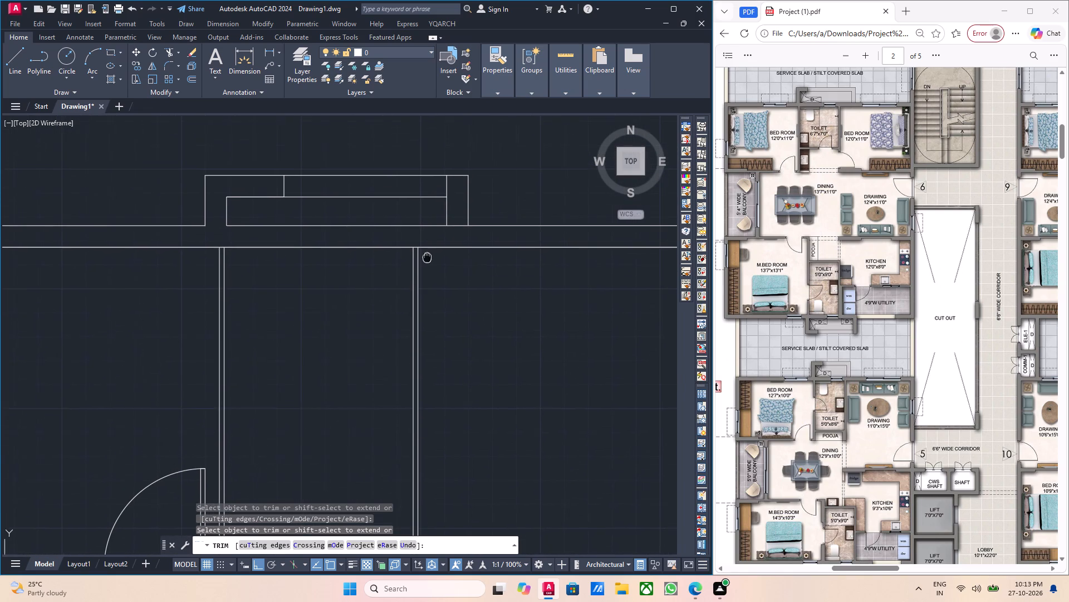
middle_drag(426, 258, 426, 259)
middle_drag(433, 230, 433, 252)
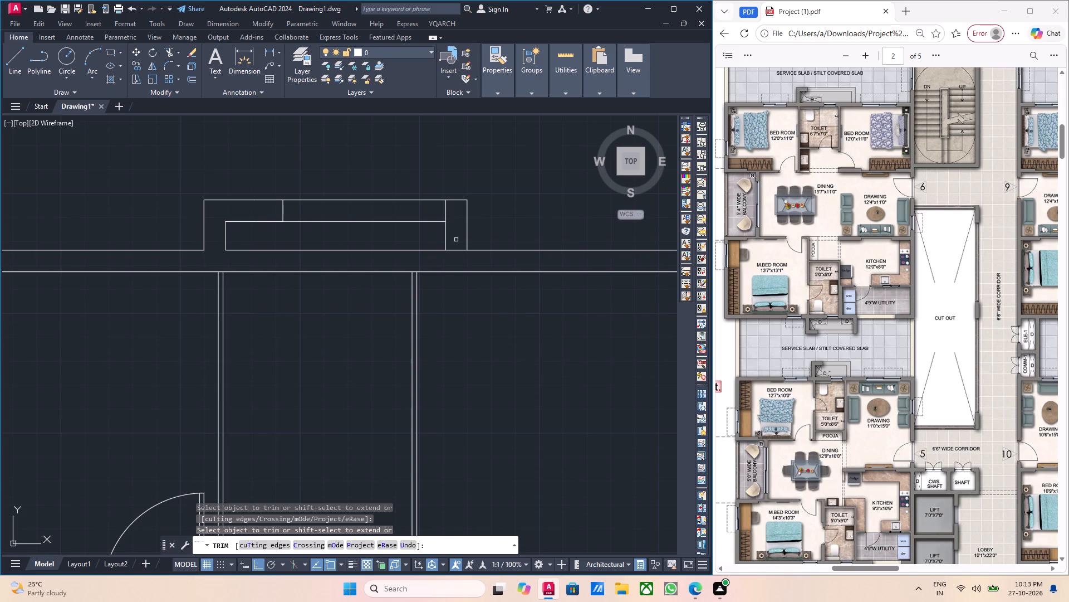
click(445, 211)
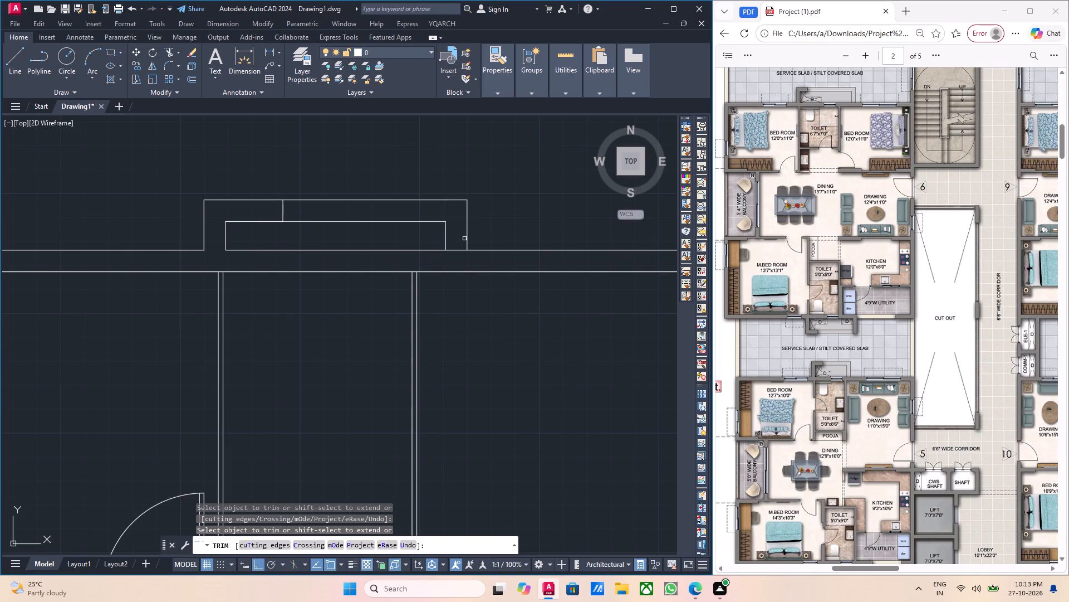
click(457, 249)
key(Escape)
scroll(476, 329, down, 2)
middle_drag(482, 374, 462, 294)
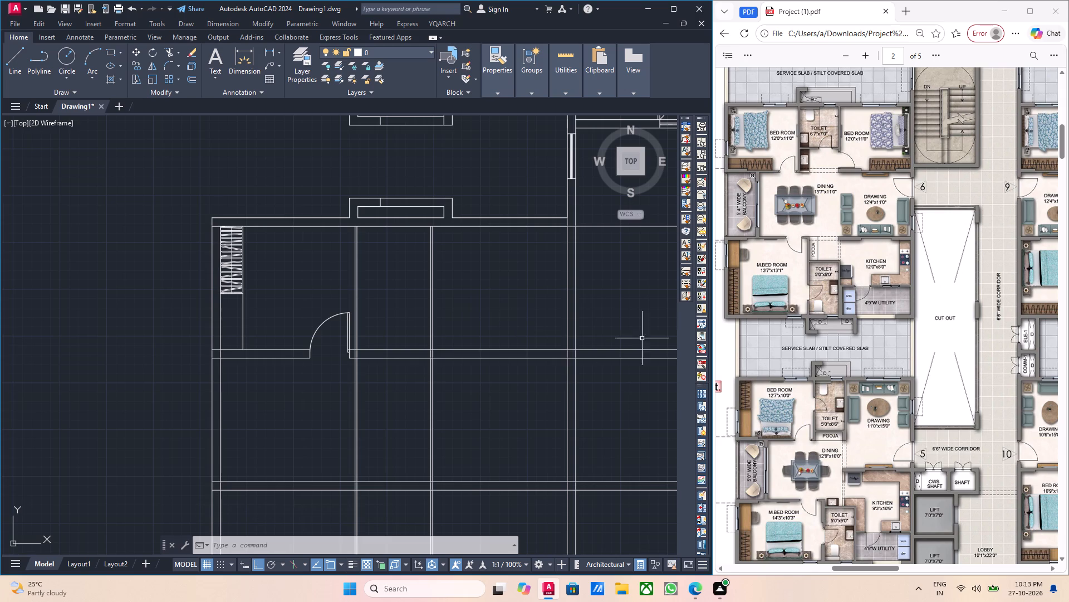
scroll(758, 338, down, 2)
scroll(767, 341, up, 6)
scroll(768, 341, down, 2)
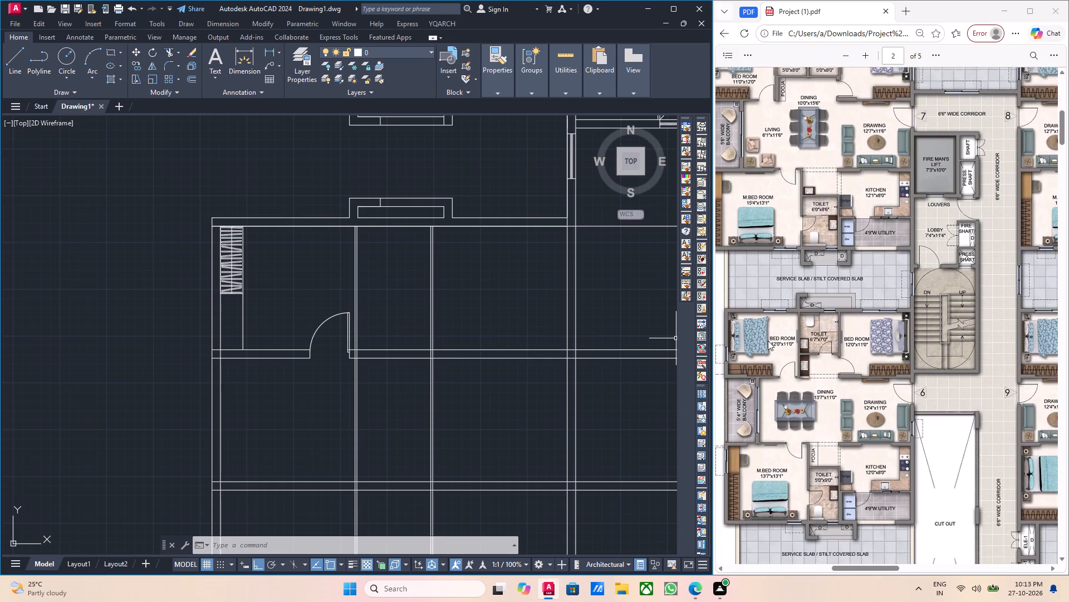
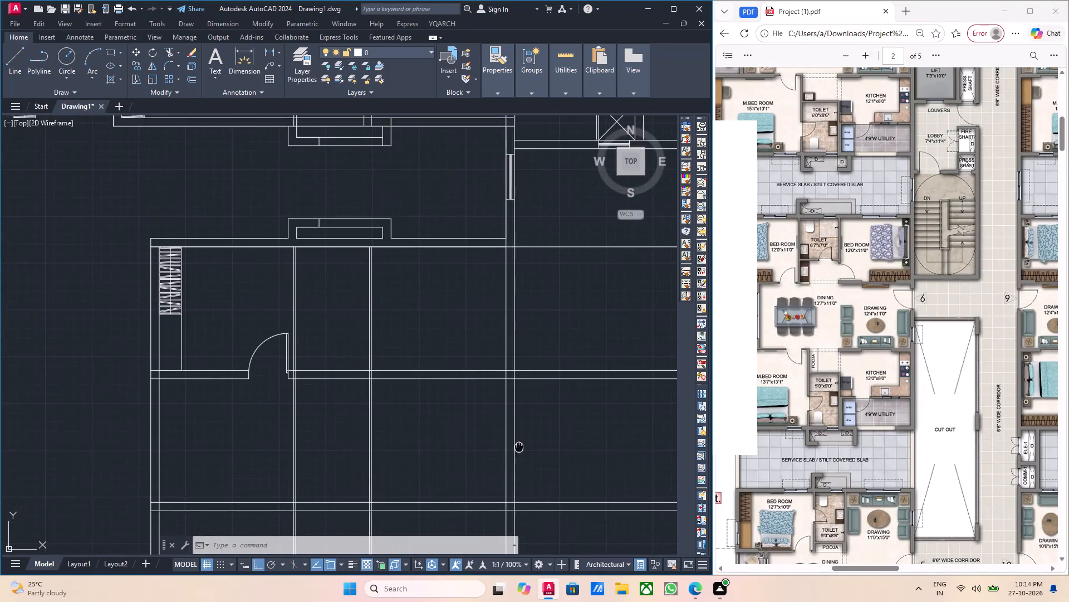
Examine the lower apartment's bedroom and toilet area against the reference plan, including the room labels around the toilet.
middle_drag(402, 444, 464, 455)
middle_drag(385, 450, 423, 456)
middle_drag(384, 457, 395, 473)
middle_drag(392, 439, 427, 470)
middle_drag(471, 468, 467, 454)
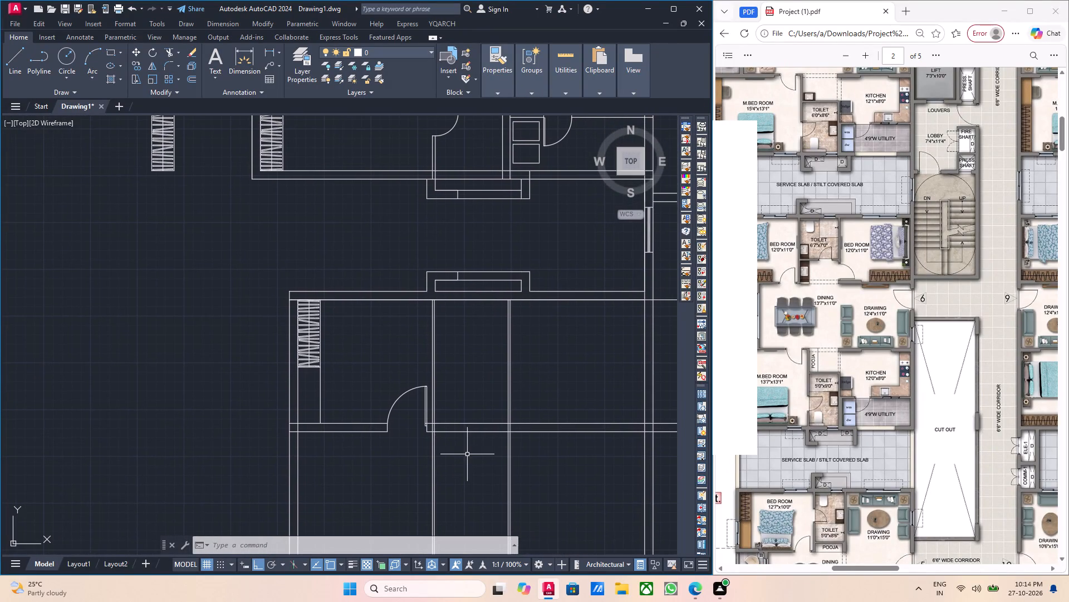
scroll(826, 263, up, 1)
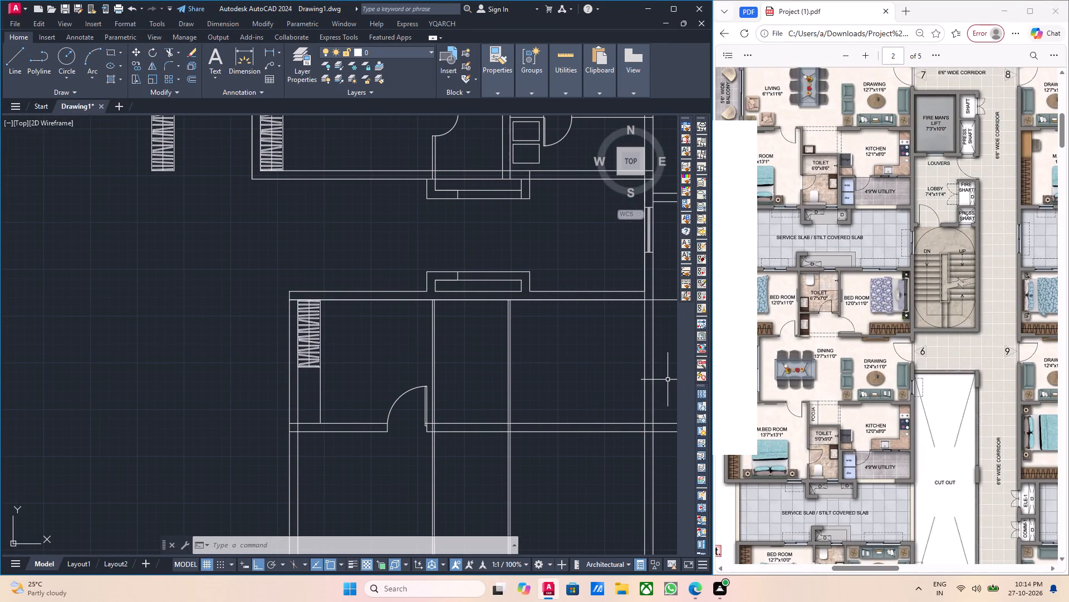
scroll(827, 265, up, 2)
scroll(827, 266, down, 3)
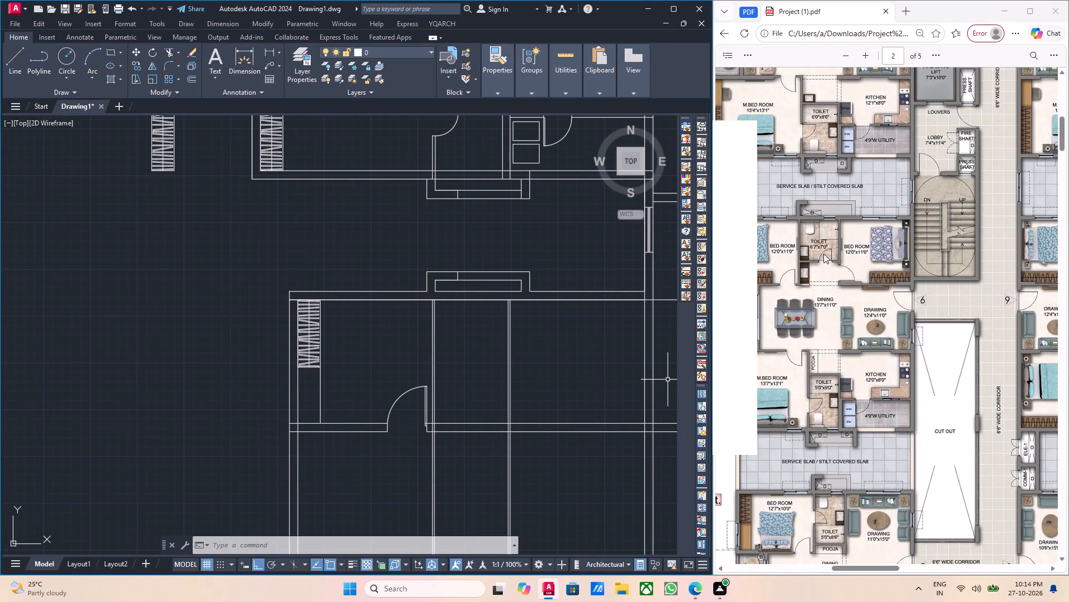
scroll(823, 254, down, 2)
middle_drag(826, 259, 831, 307)
scroll(812, 264, up, 1)
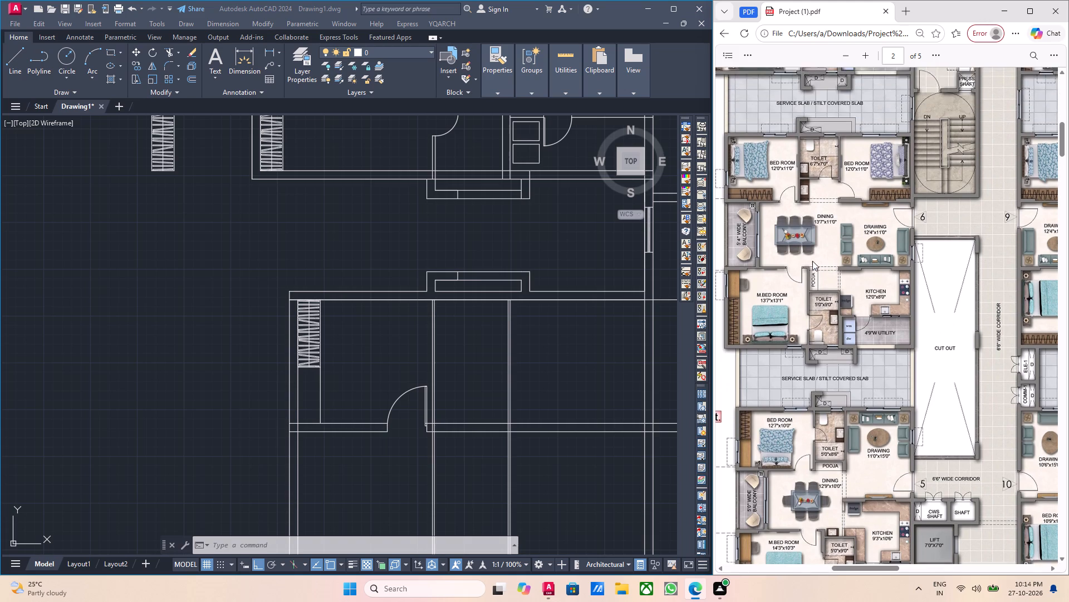
scroll(812, 261, down, 1)
scroll(812, 260, up, 3)
scroll(812, 260, down, 1)
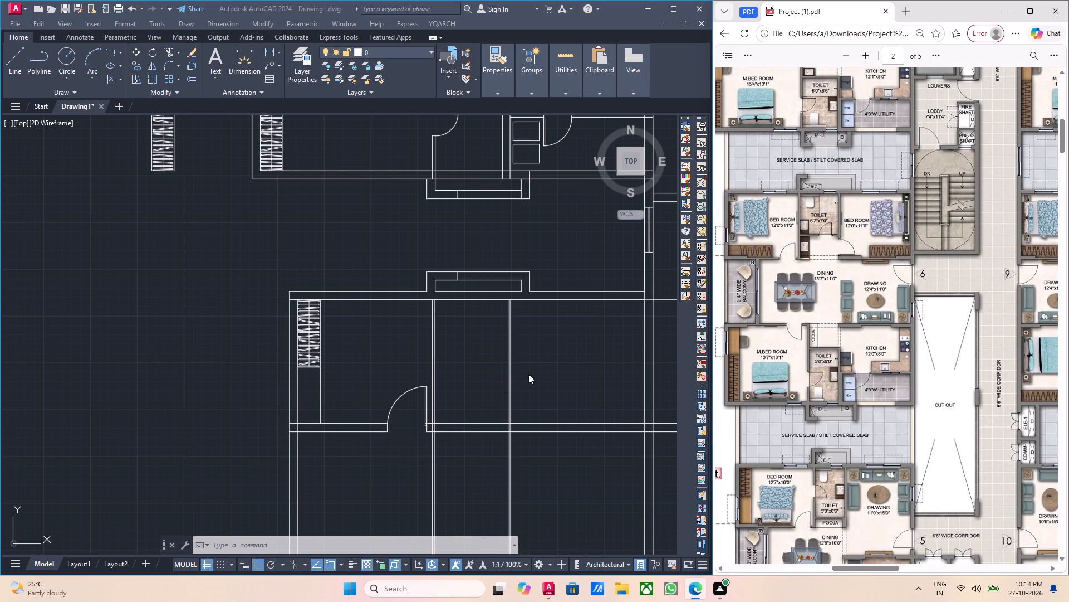
scroll(488, 389, down, 3)
middle_drag(515, 388, 457, 388)
scroll(456, 386, down, 1)
scroll(511, 378, up, 2)
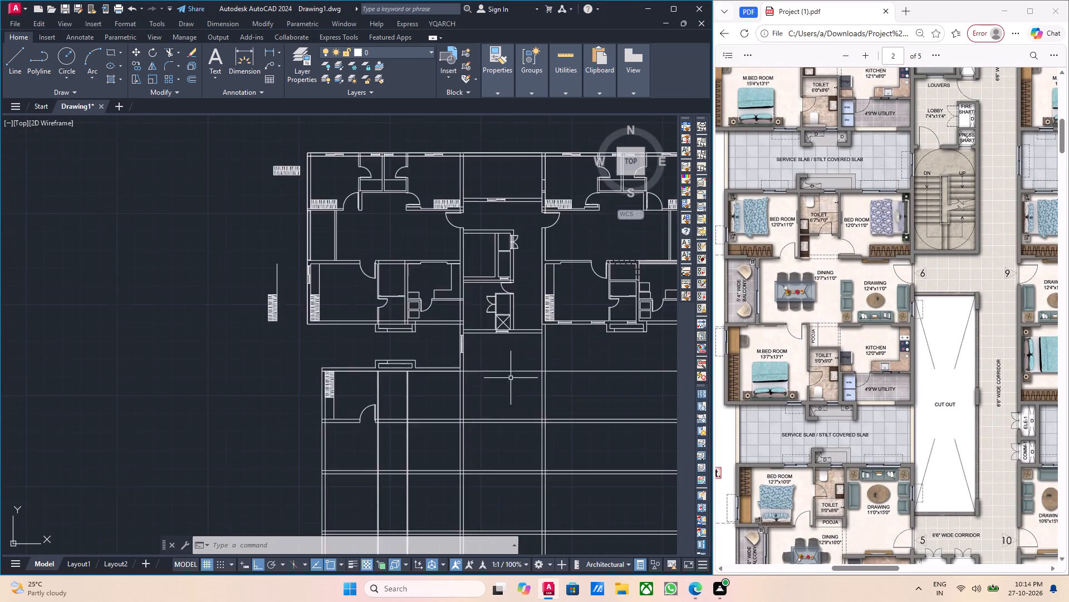
scroll(428, 391, up, 3)
scroll(324, 396, down, 1)
middle_drag(305, 390, 346, 385)
middle_drag(313, 376, 349, 373)
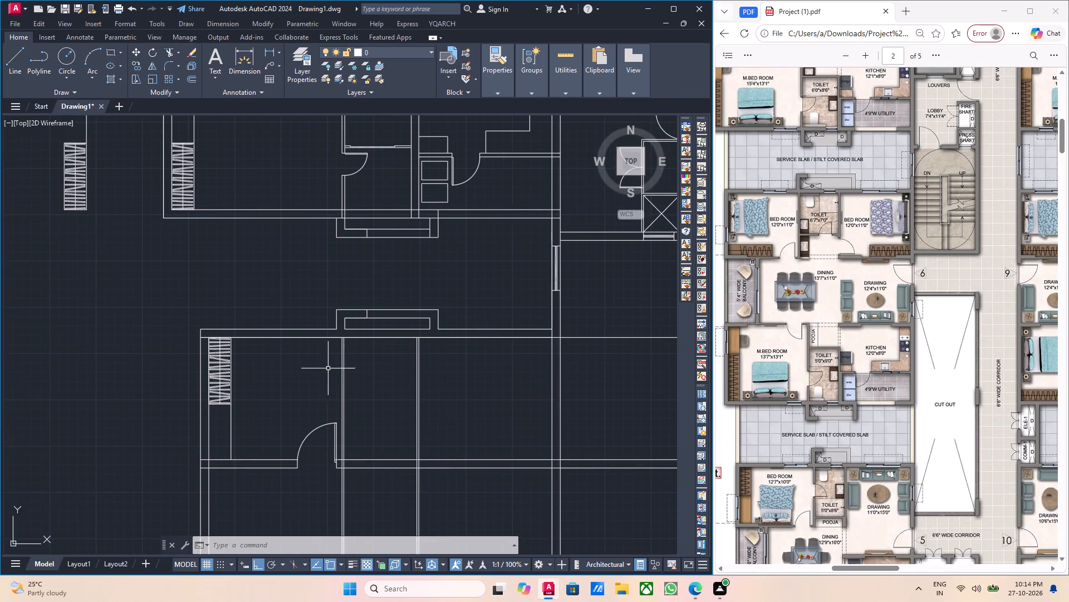
middle_drag(321, 367, 354, 368)
middle_drag(354, 368, 404, 362)
middle_drag(330, 366, 380, 366)
middle_drag(377, 366, 313, 358)
middle_drag(378, 364, 332, 357)
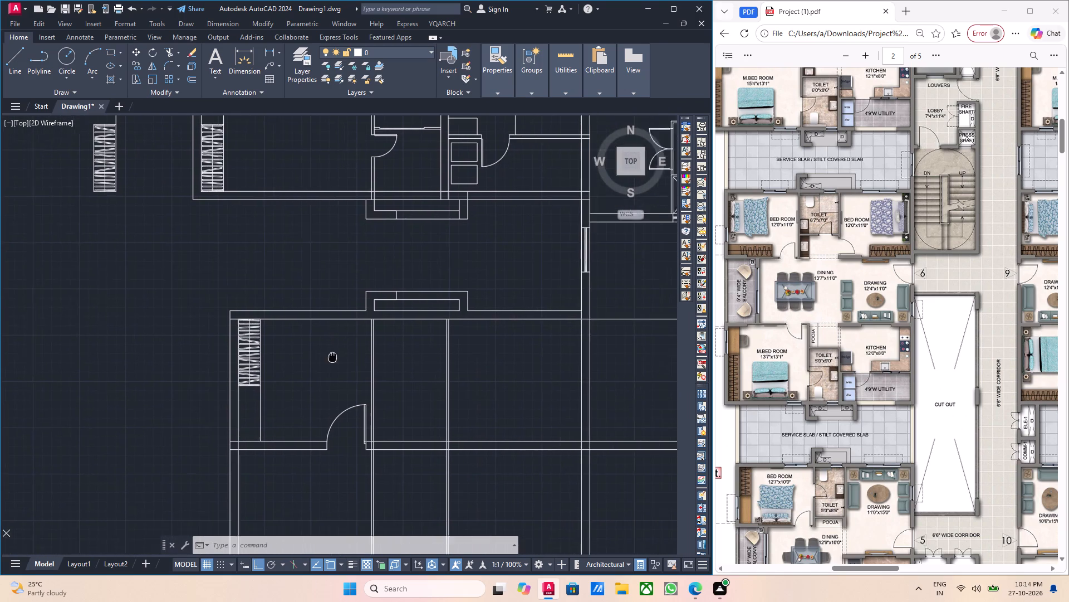
middle_drag(332, 357, 319, 356)
scroll(422, 376, up, 2)
scroll(420, 376, down, 1)
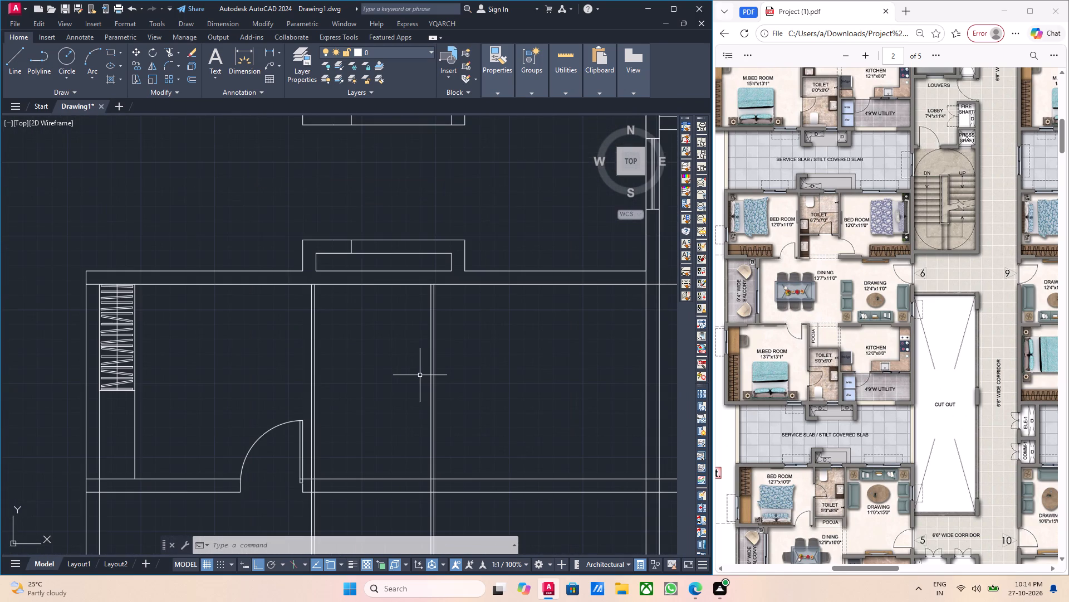
scroll(824, 218, up, 1)
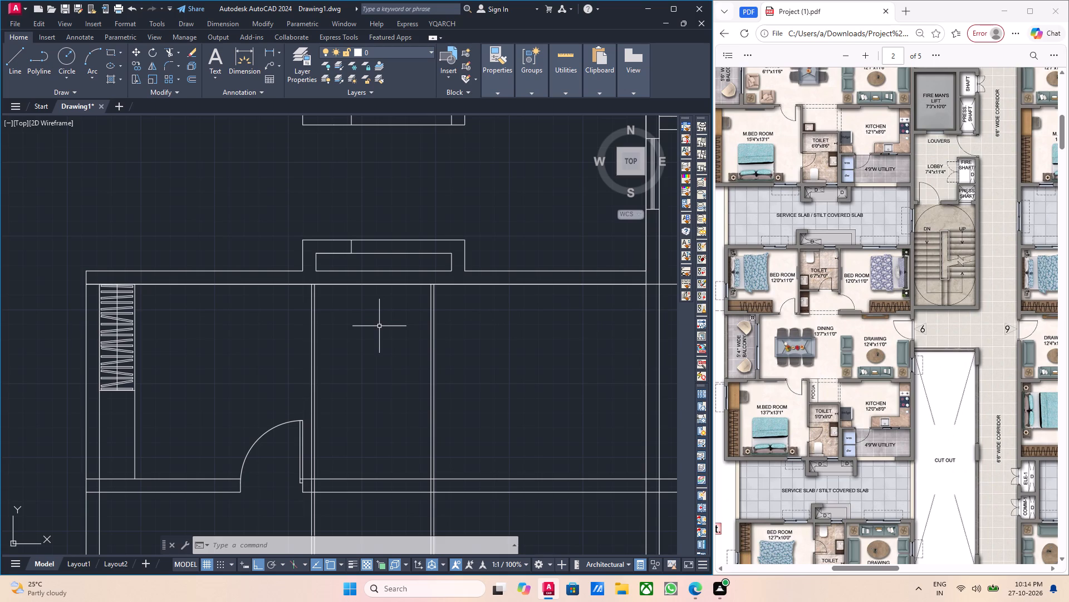
Measure the toilet's inner width between its two side walls along the top wall.
click(264, 52)
scroll(333, 306, up, 3)
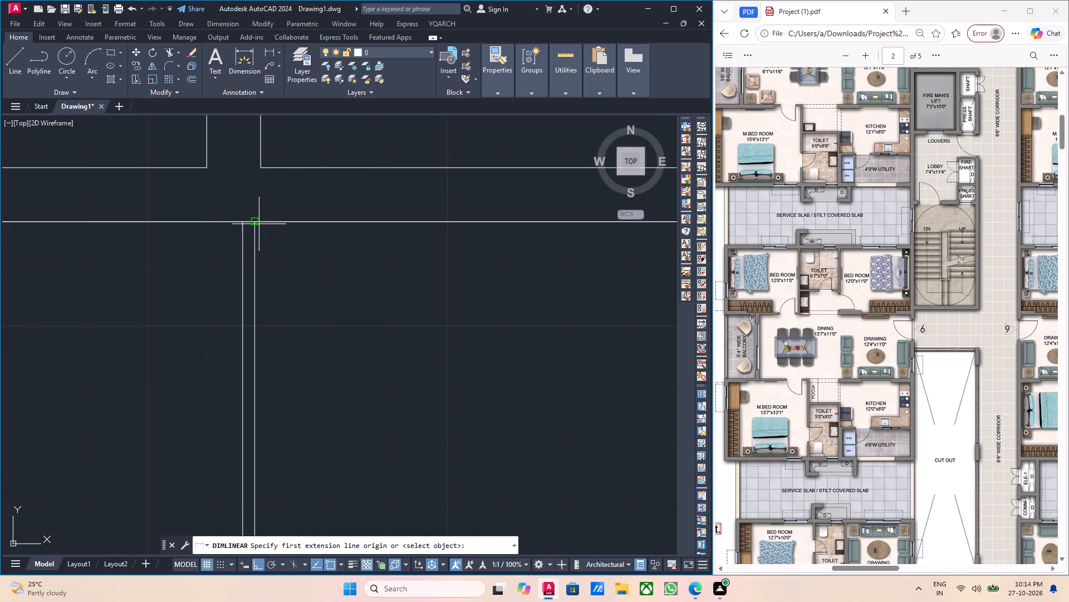
click(256, 224)
scroll(472, 283, down, 3)
scroll(545, 291, up, 3)
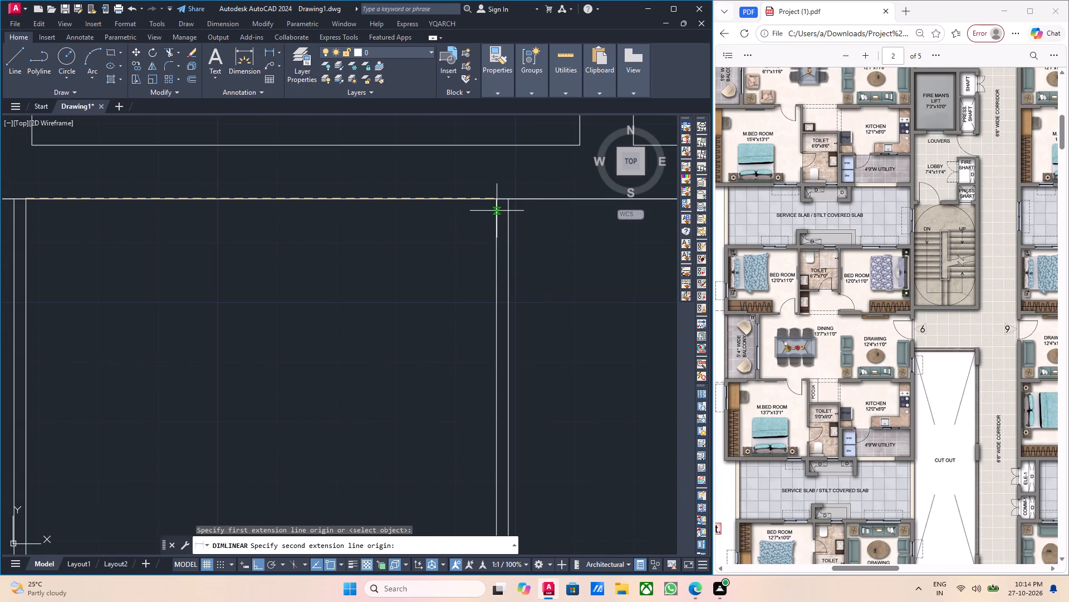
click(497, 201)
key(grave)
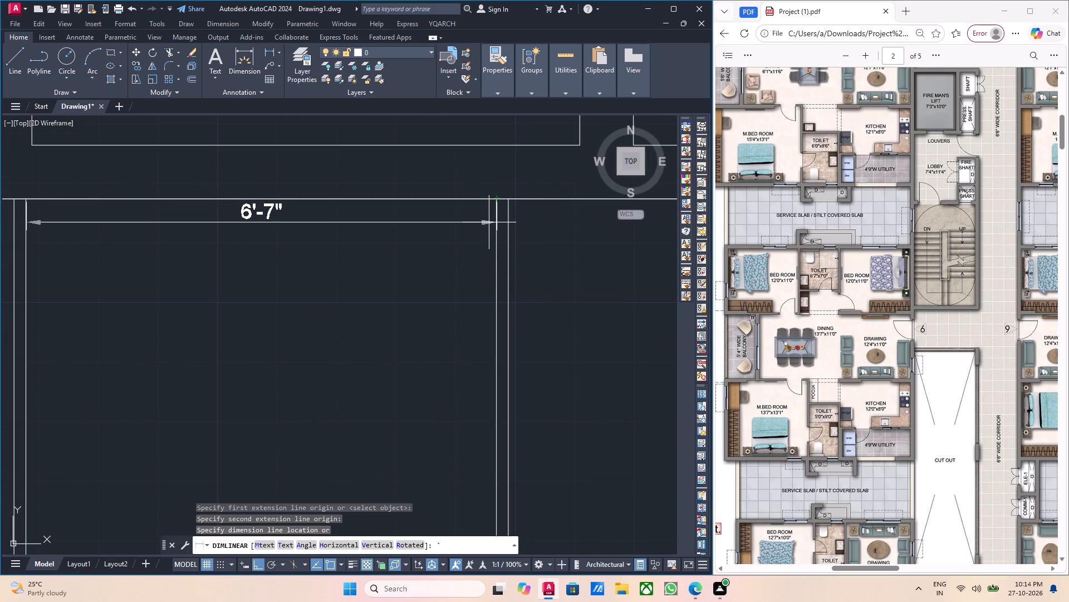
key(Escape)
Draw a line along the toilet's top wall between the inner faces of its two side walls.
middle_drag(410, 258, 454, 291)
scroll(366, 269, down, 1)
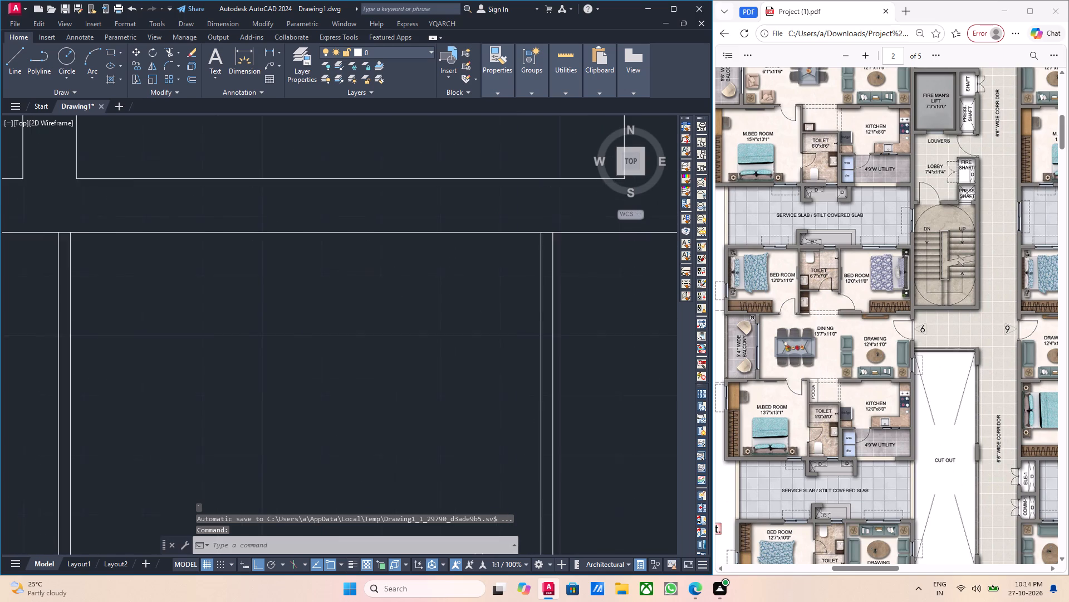
scroll(366, 269, down, 1)
scroll(376, 270, up, 2)
scroll(349, 264, down, 2)
middle_drag(270, 293, 307, 293)
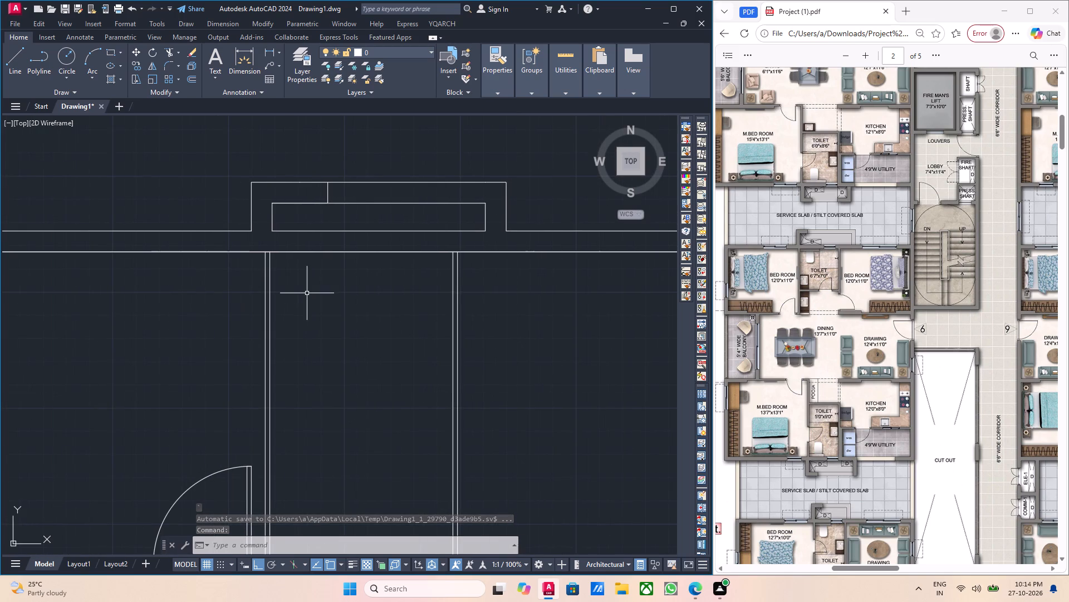
key(l)
key(Return)
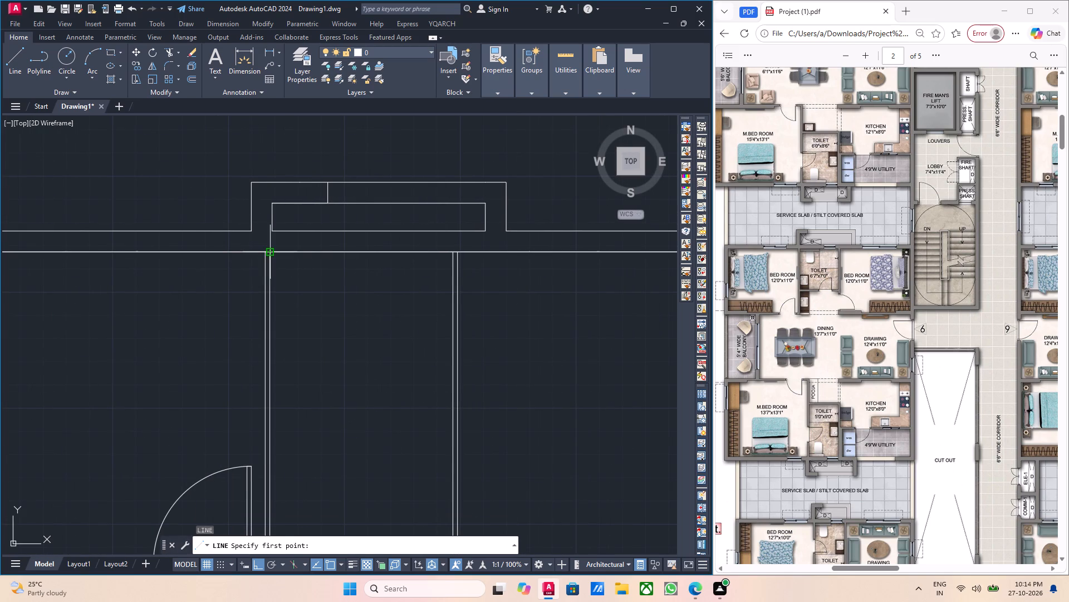
drag(269, 253, 276, 253)
click(452, 253)
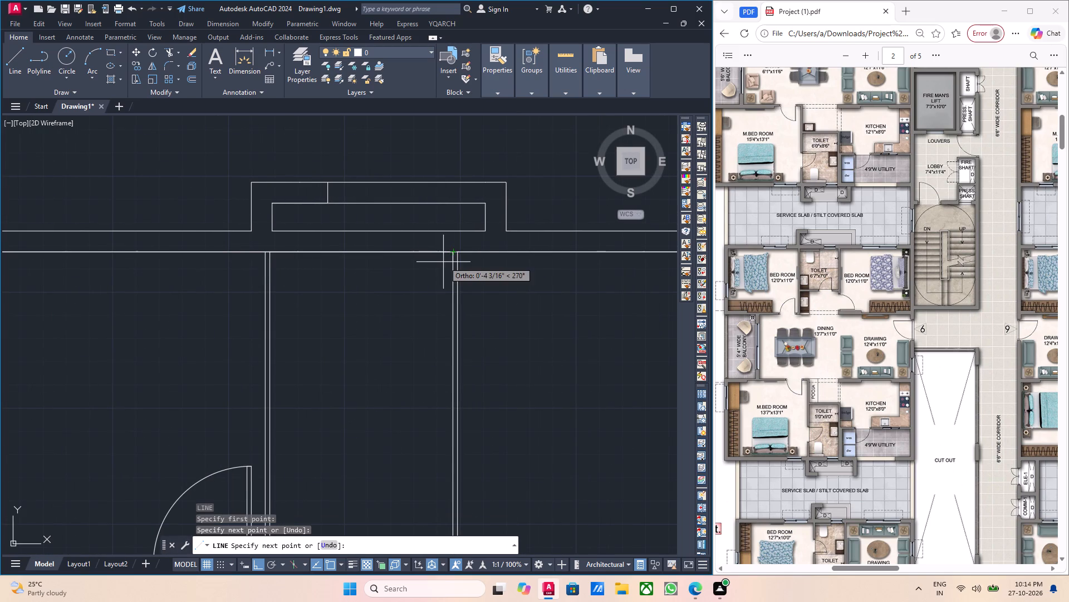
key(Escape)
Offset the toilet's top line 7' downward to mark the inner face of its bottom wall.
click(390, 253)
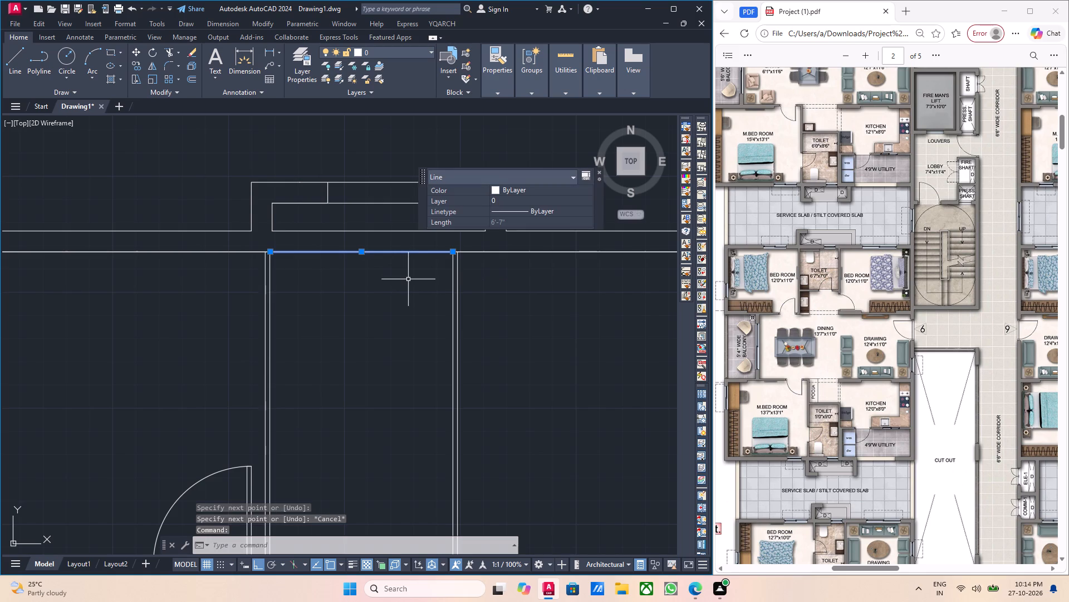
key(o)
key(Return)
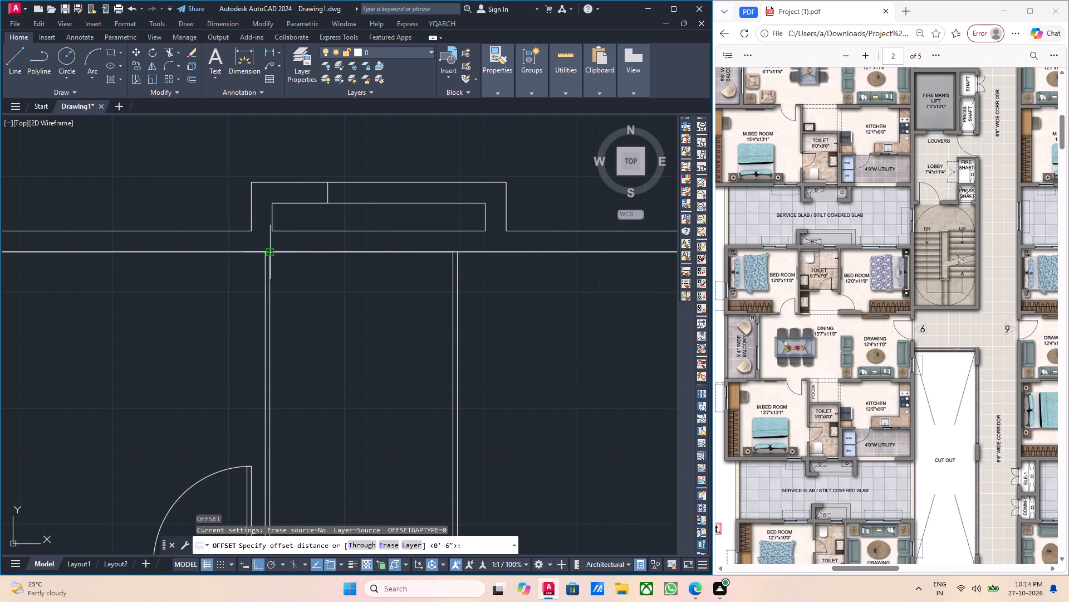
click(272, 253)
text(7')
key(Return)
click(304, 320)
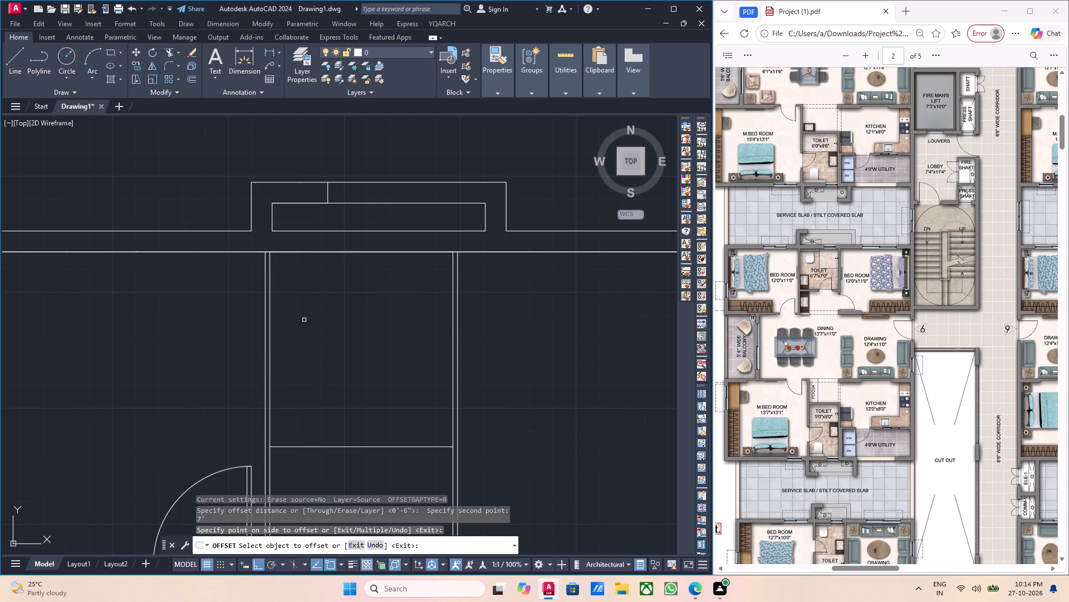
key(Escape)
Offset the toilet's bottom wall line 2" downward to form the wall thickness.
middle_drag(328, 335, 339, 310)
middle_drag(341, 356, 342, 342)
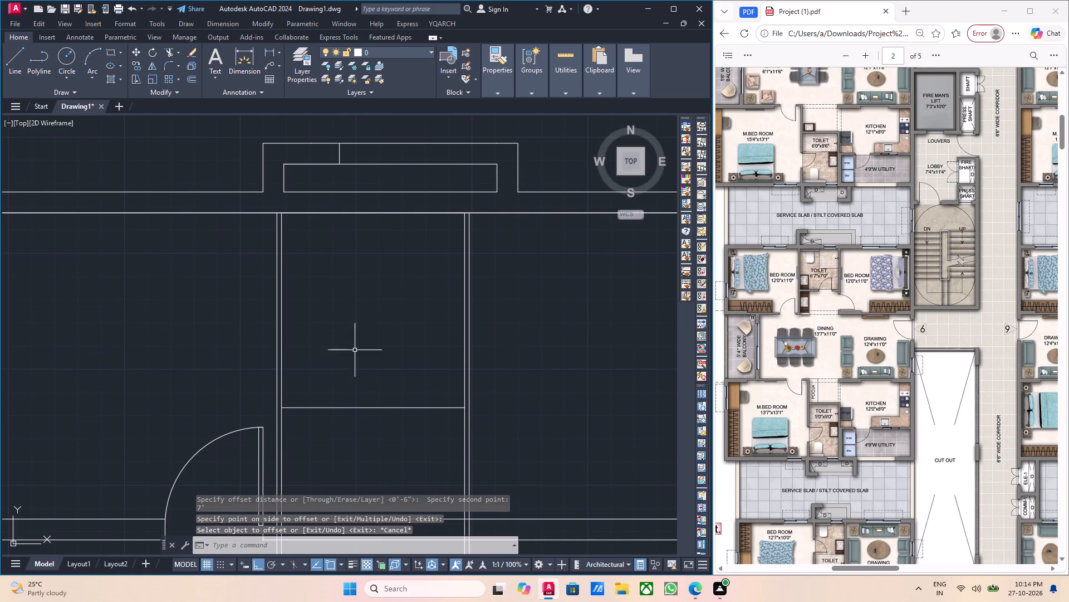
middle_drag(355, 342, 355, 337)
middle_drag(372, 335, 370, 328)
middle_drag(379, 343, 376, 331)
middle_drag(381, 368, 383, 356)
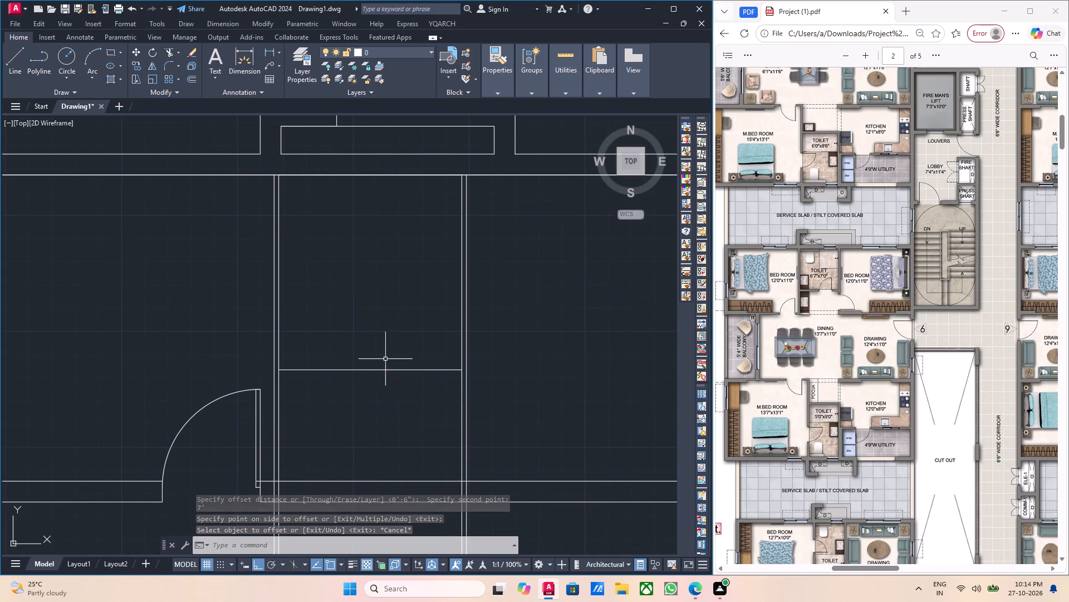
scroll(405, 409, up, 1)
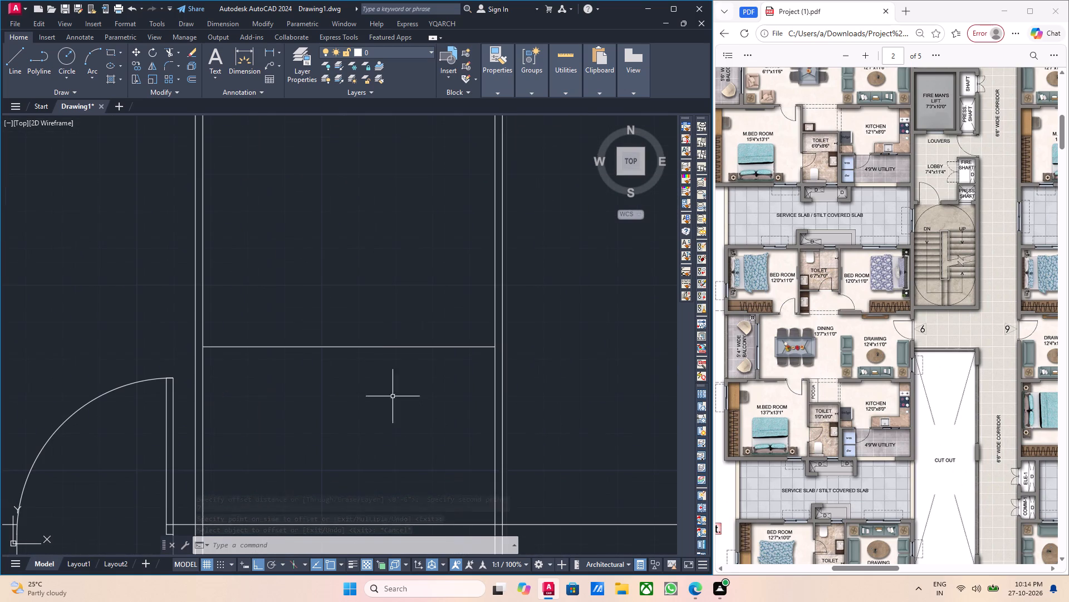
click(382, 365)
click(335, 338)
key(o)
key(Return)
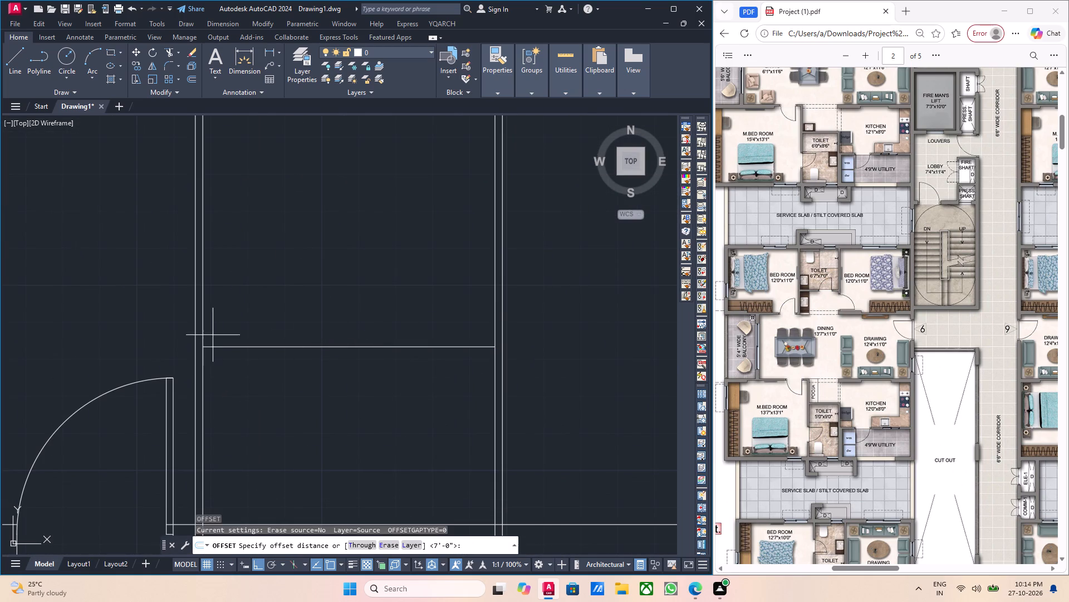
click(205, 345)
key(2)
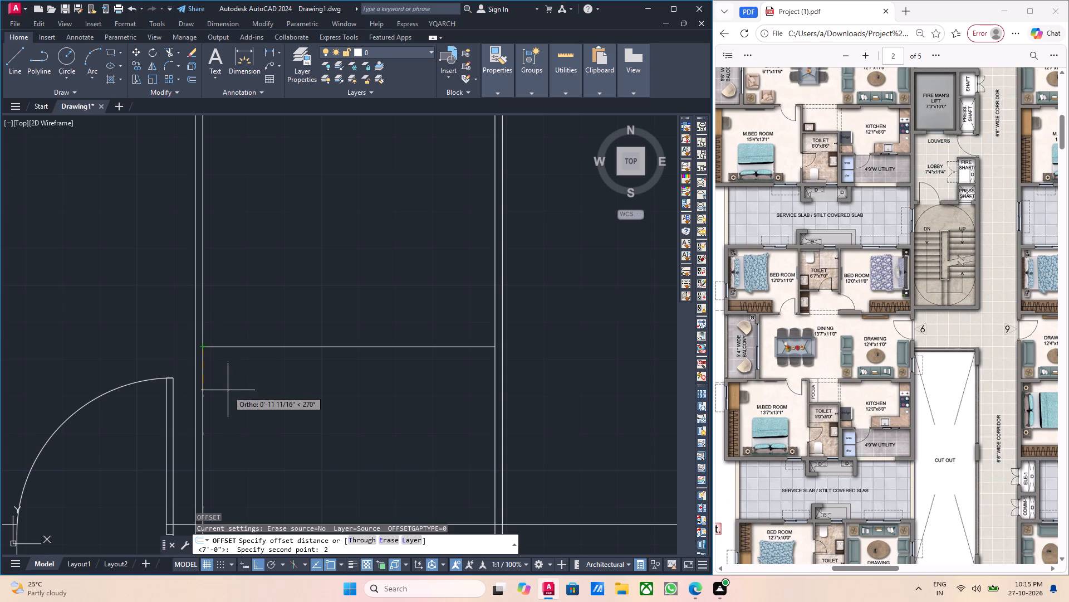
key(Return)
click(250, 400)
scroll(252, 400, down, 2)
key(Escape)
Stretch the start of the upper bottom-wall ray to the outer edge of the bedroom door jamb, in line with the lower ray.
middle_click(274, 402)
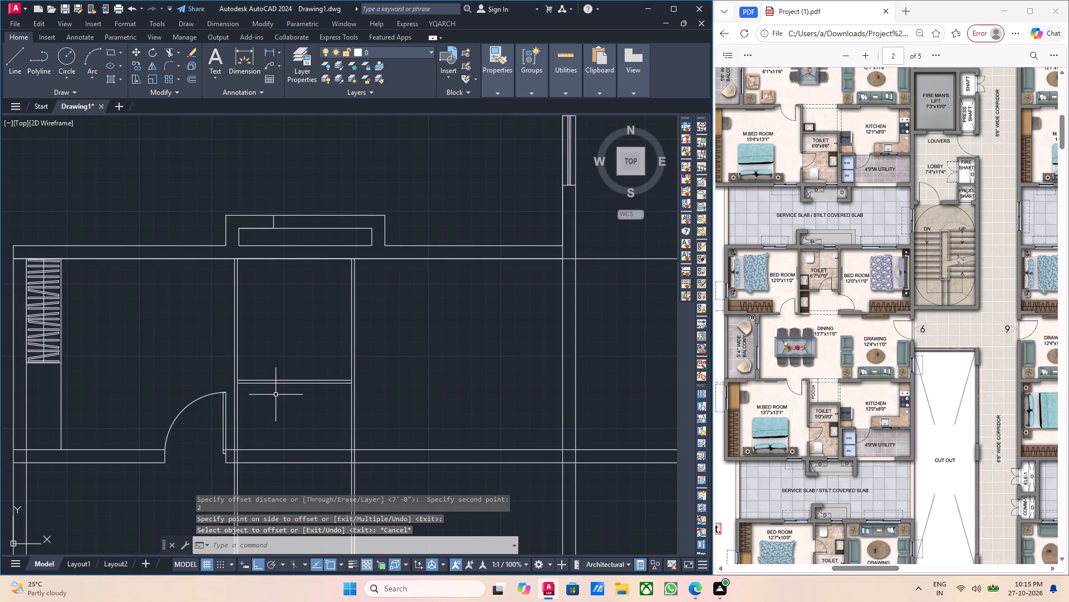
middle_drag(277, 391, 293, 411)
middle_click(324, 402)
middle_drag(327, 403, 323, 382)
middle_drag(323, 396, 323, 389)
middle_drag(328, 392, 328, 382)
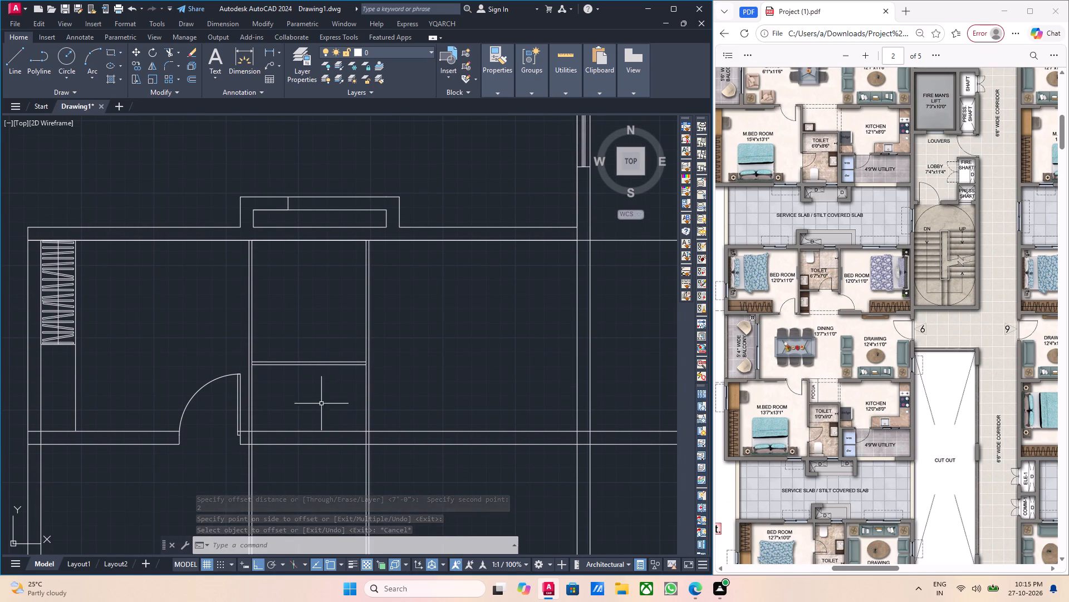
middle_drag(321, 403, 314, 353)
middle_drag(309, 375, 318, 385)
scroll(309, 393, up, 2)
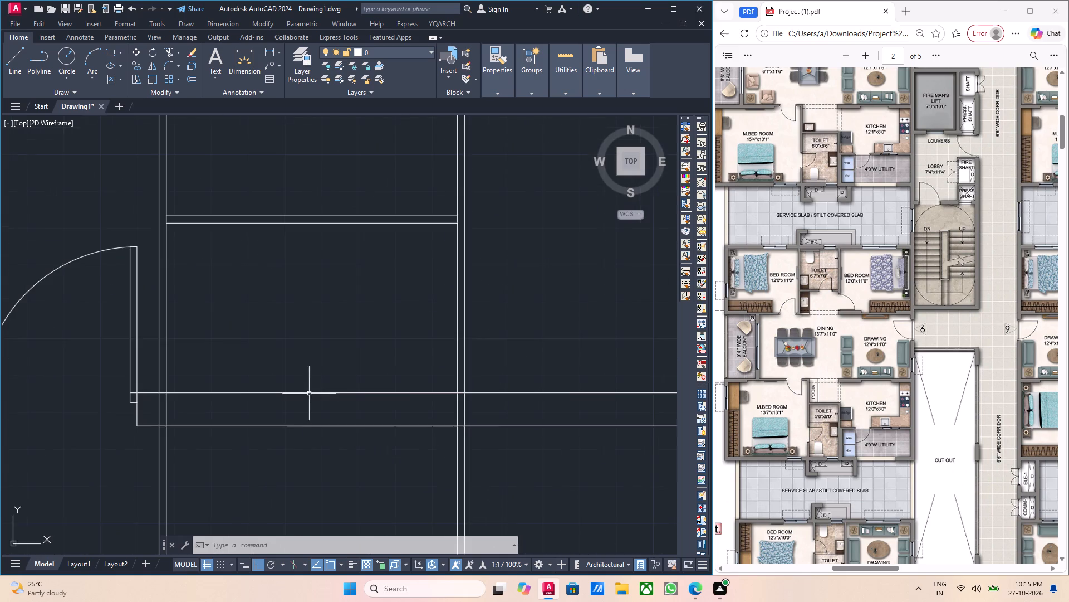
scroll(308, 412, down, 1)
drag(296, 436, 291, 417)
click(271, 382)
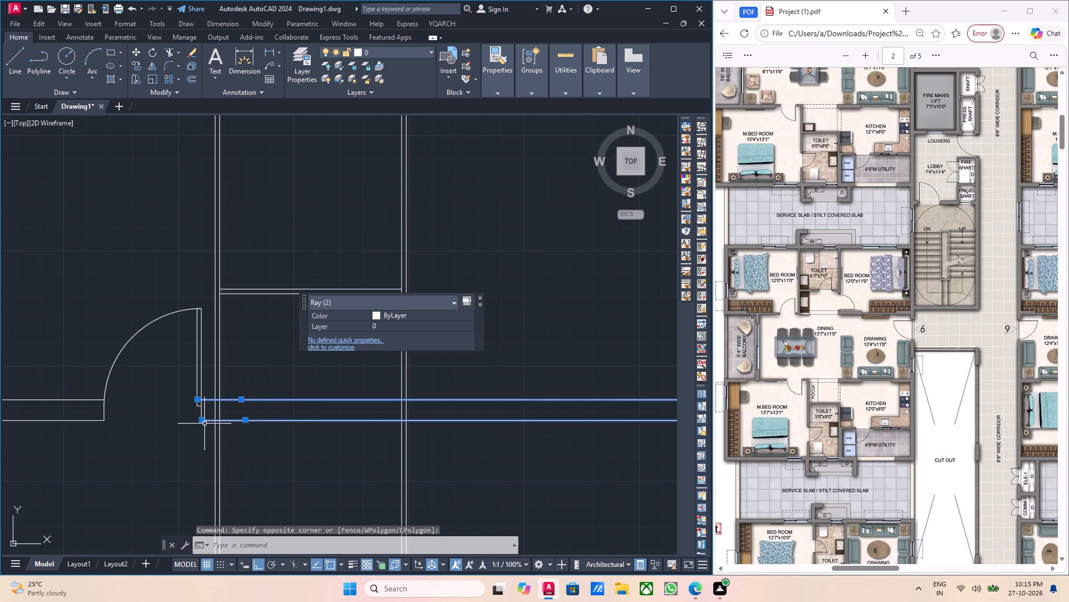
scroll(204, 423, up, 2)
click(184, 364)
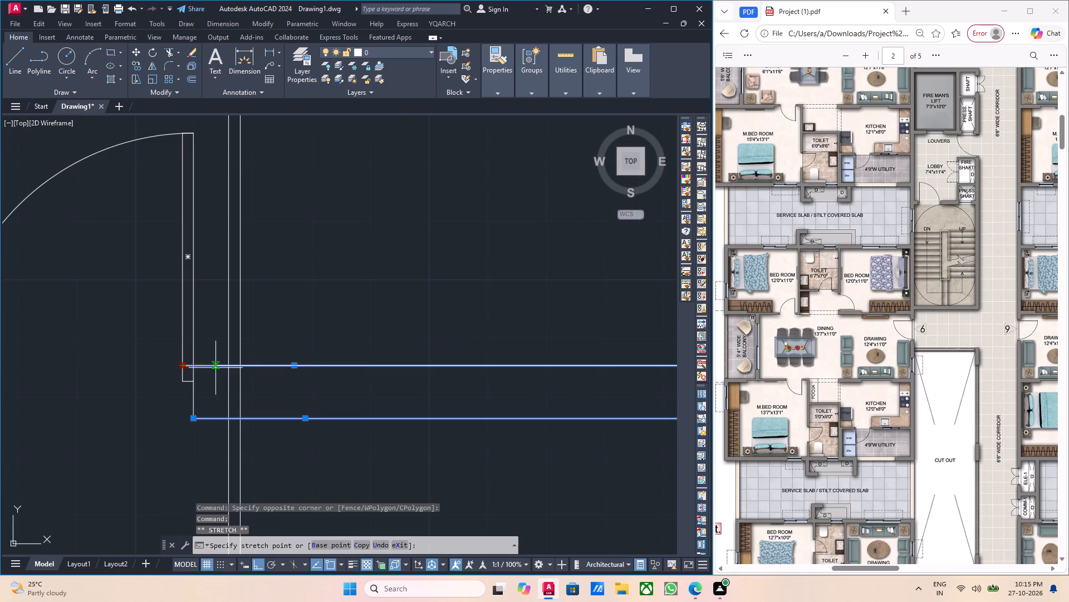
click(194, 364)
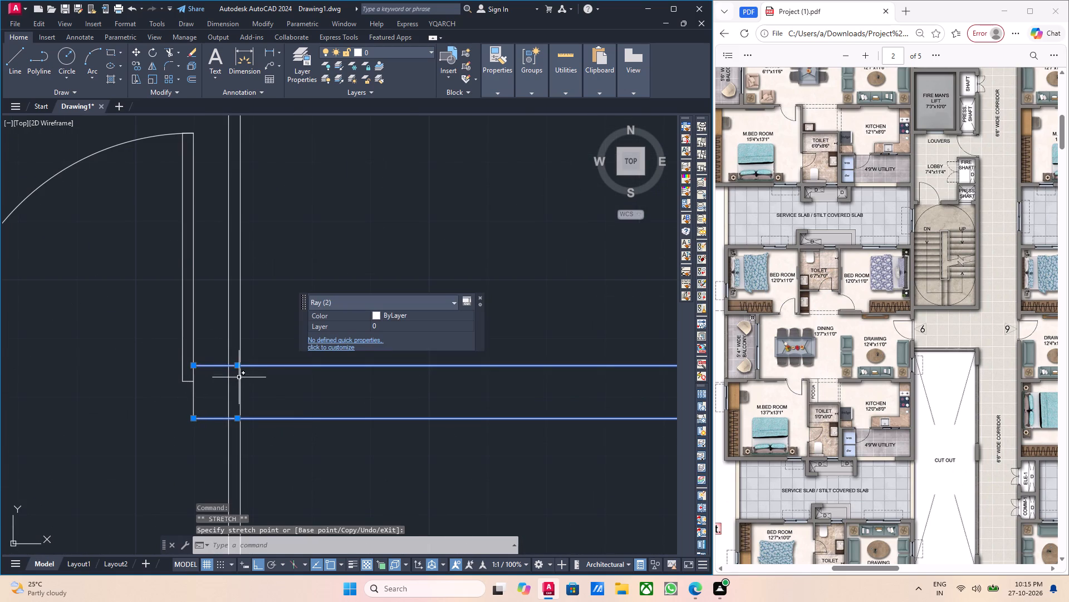
scroll(238, 377, down, 1)
key(Escape)
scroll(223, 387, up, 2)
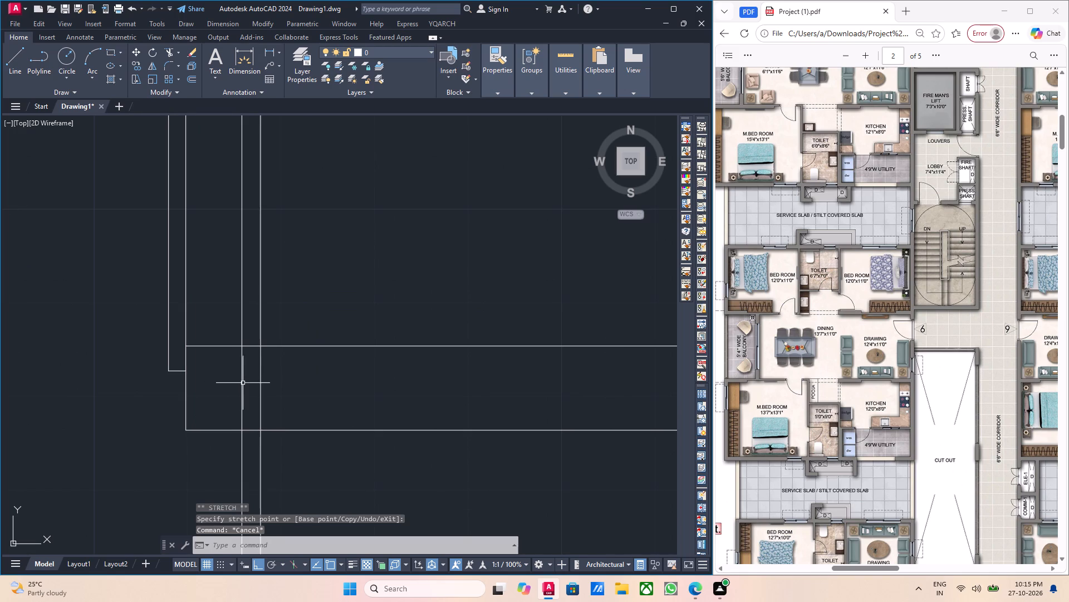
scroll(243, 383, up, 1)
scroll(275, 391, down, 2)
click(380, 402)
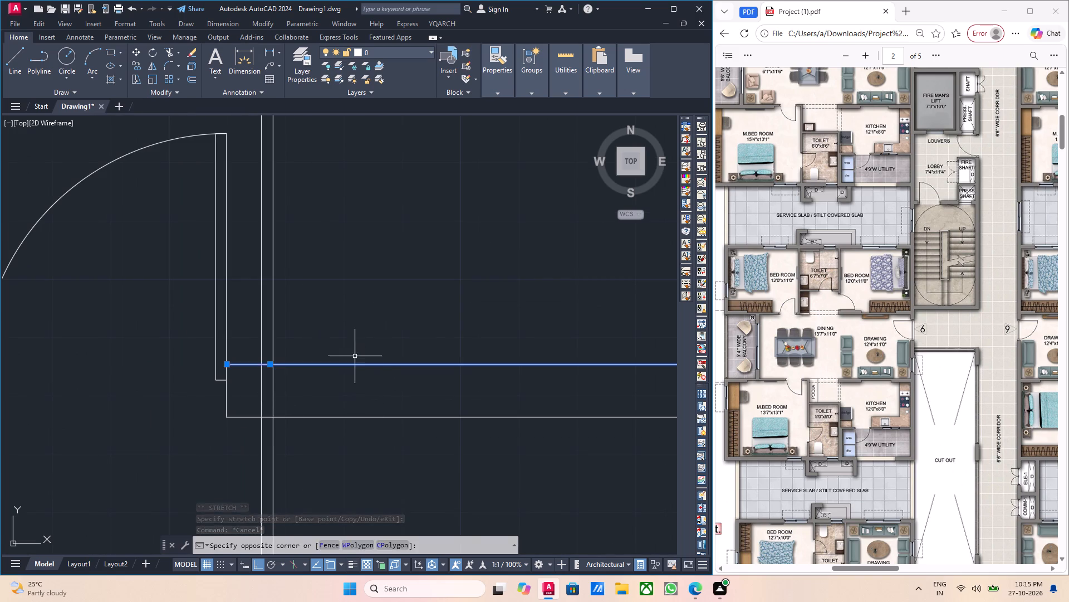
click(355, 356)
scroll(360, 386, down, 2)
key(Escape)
Trim both bottom-wall rays where they cross the thickness of the toilet's left side wall.
scroll(287, 387, up, 3)
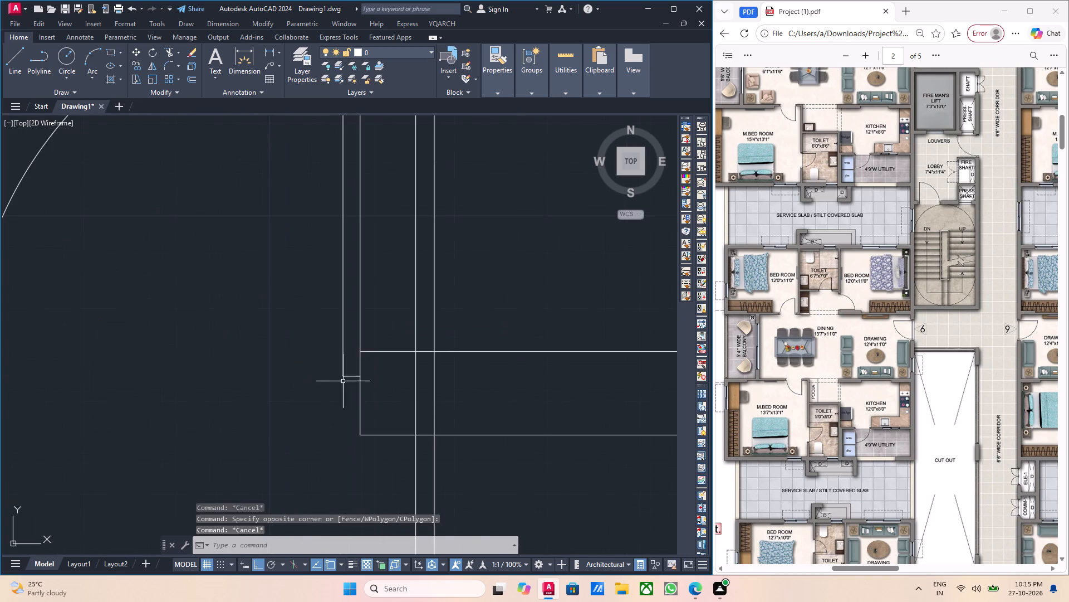
text(tr)
key(Return)
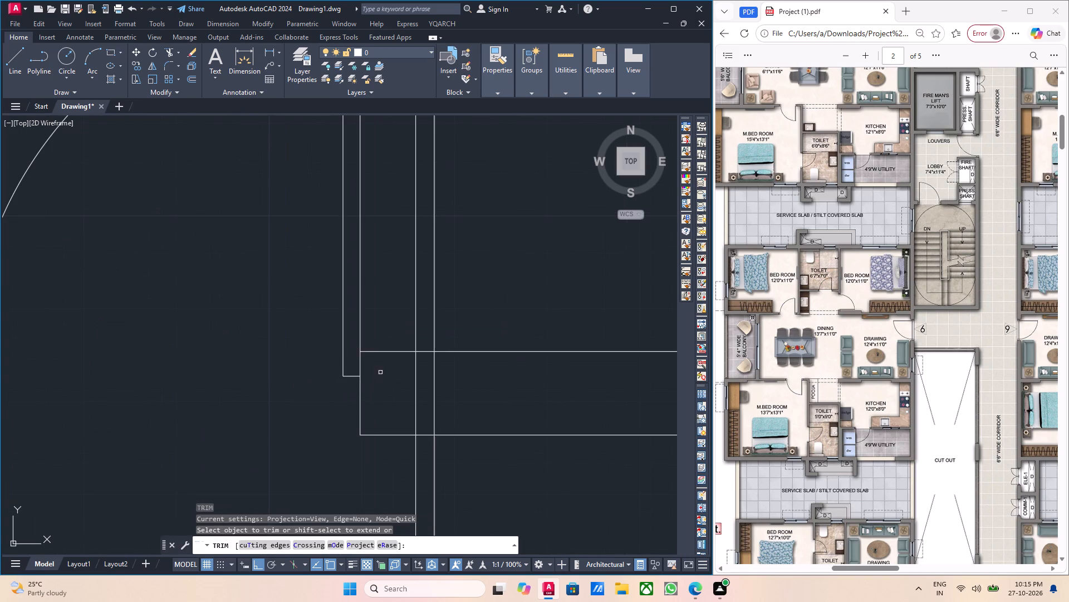
click(376, 362)
click(407, 376)
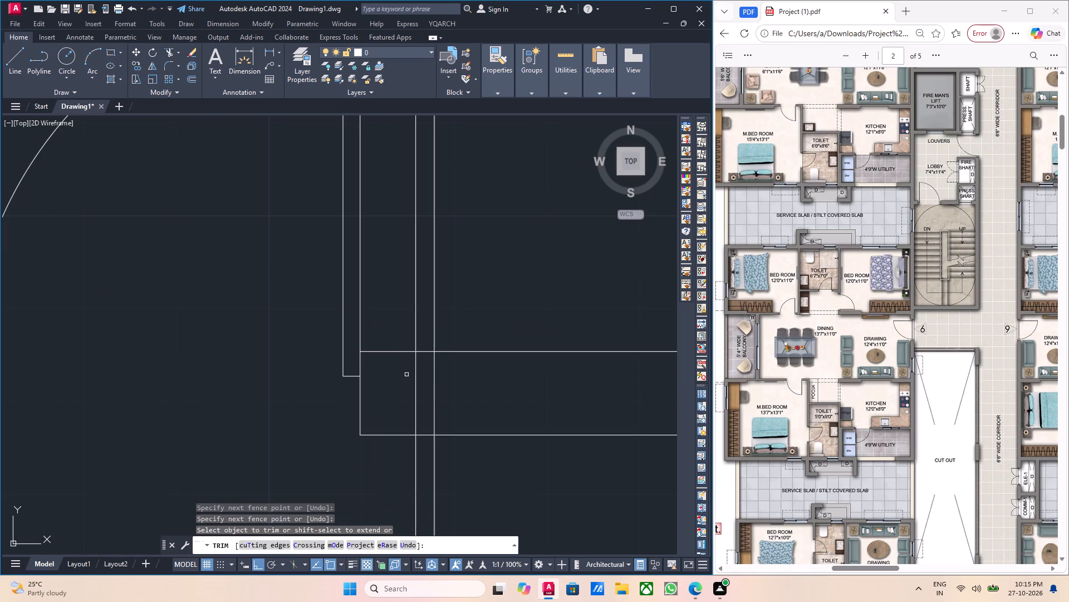
click(425, 360)
click(425, 351)
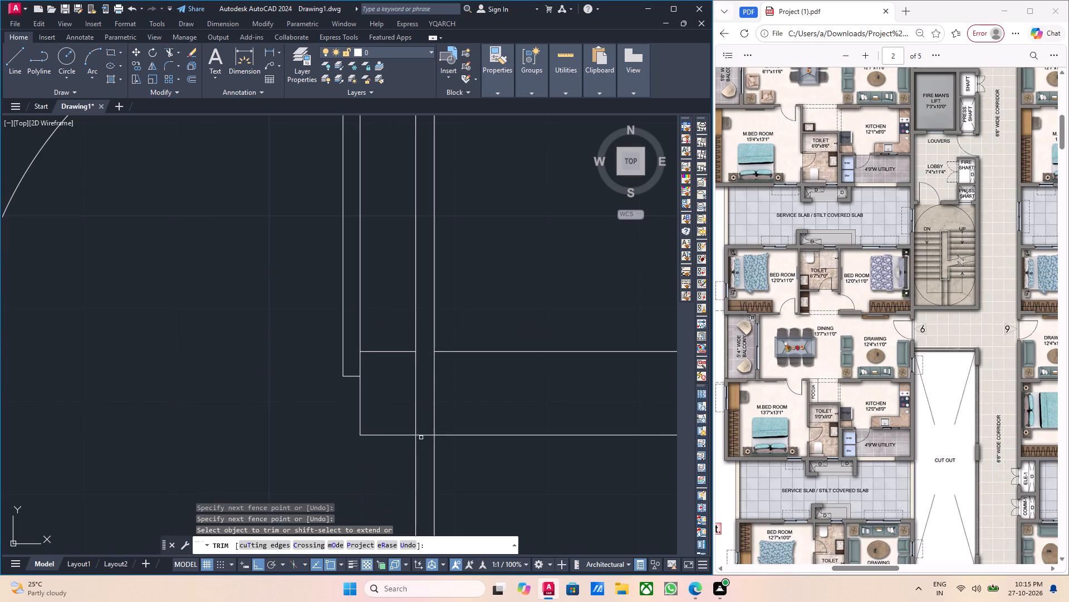
click(421, 438)
click(423, 433)
scroll(423, 433, down, 2)
key(Escape)
Trim both bottom-wall rays where they cross the thickness of the toilet's right side wall.
middle_drag(475, 437, 422, 420)
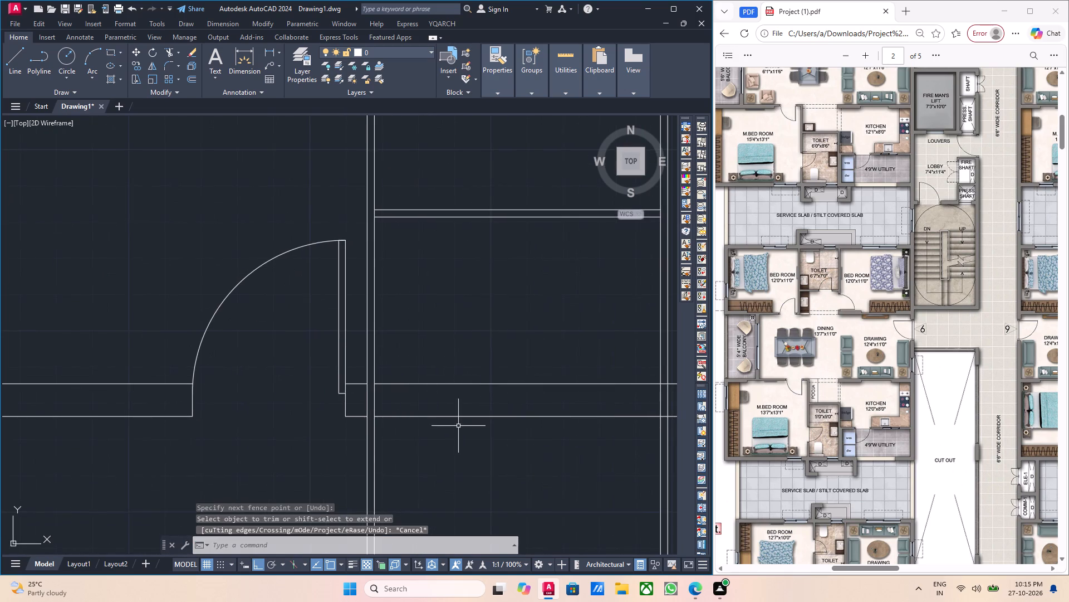
scroll(453, 427, down, 1)
middle_drag(464, 435, 406, 420)
scroll(512, 413, up, 2)
key(space)
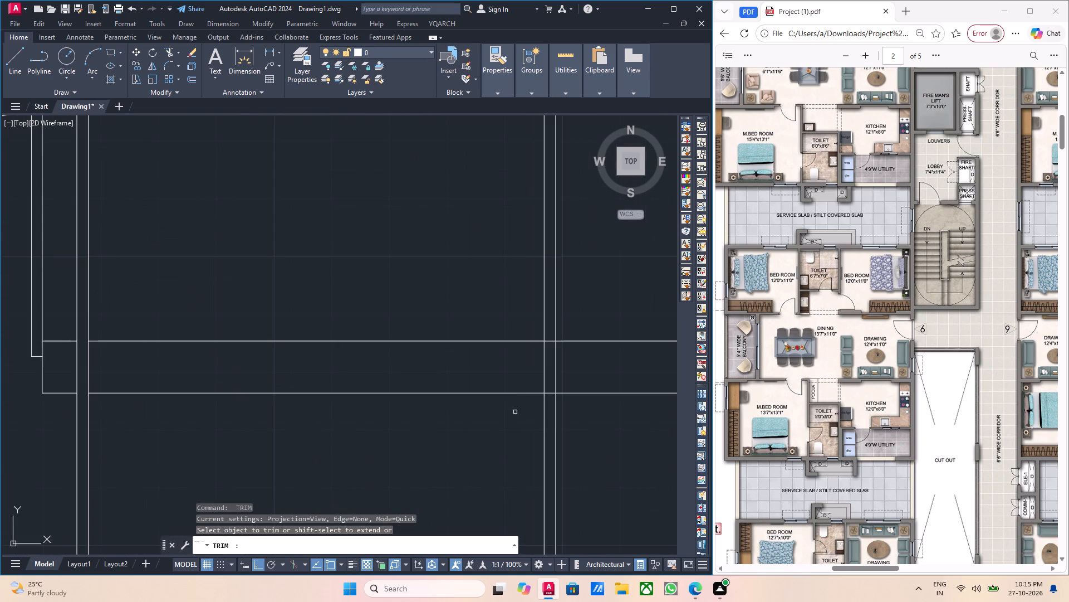
scroll(526, 409, up, 3)
click(618, 354)
click(616, 348)
scroll(617, 337, down, 2)
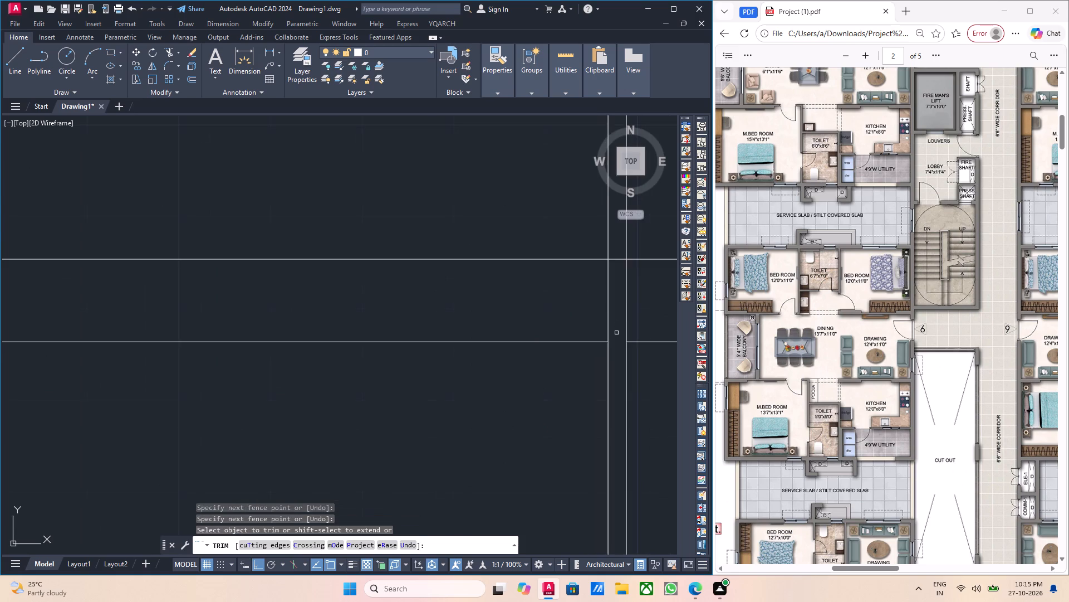
middle_drag(619, 325, 611, 387)
click(610, 322)
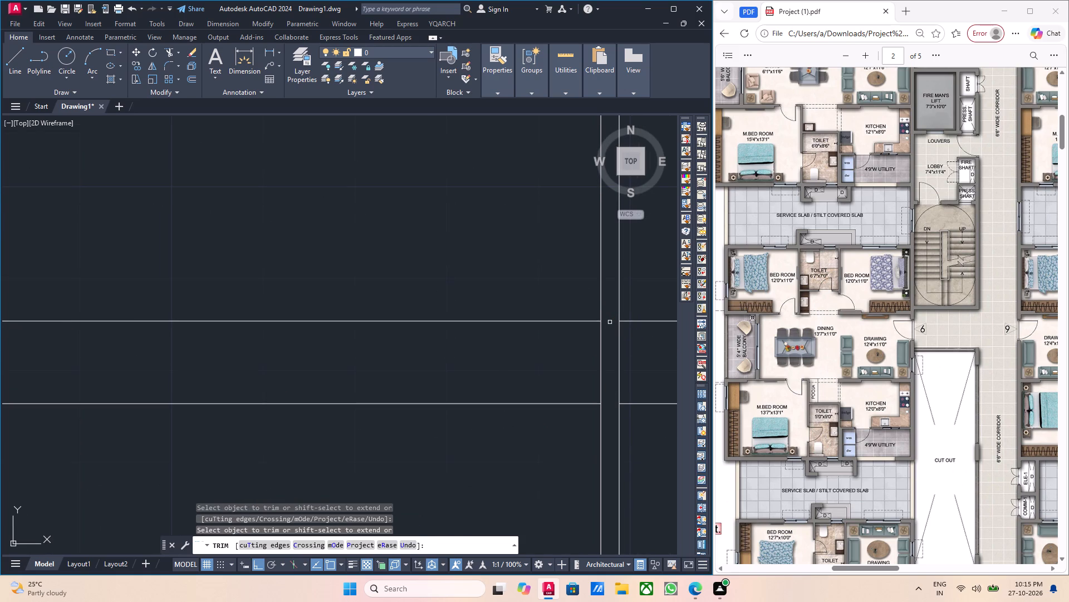
key(Escape)
Change the linetype of the two wall lines spanning the opening below the toilet to ACAD_ISO02W100.
scroll(499, 376, down, 1)
scroll(378, 385, down, 1)
click(406, 423)
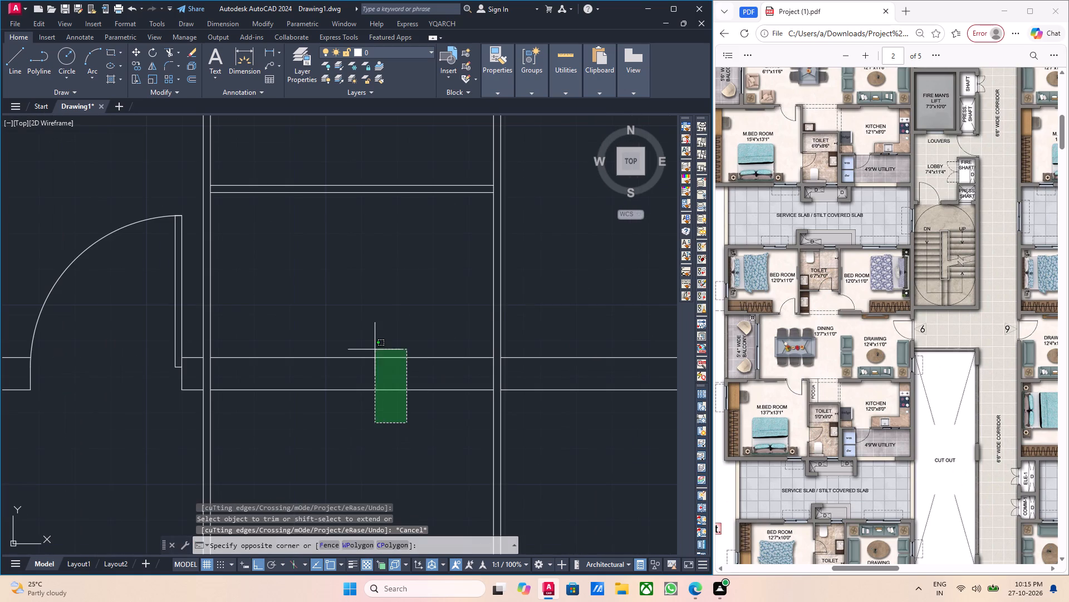
click(350, 335)
click(502, 66)
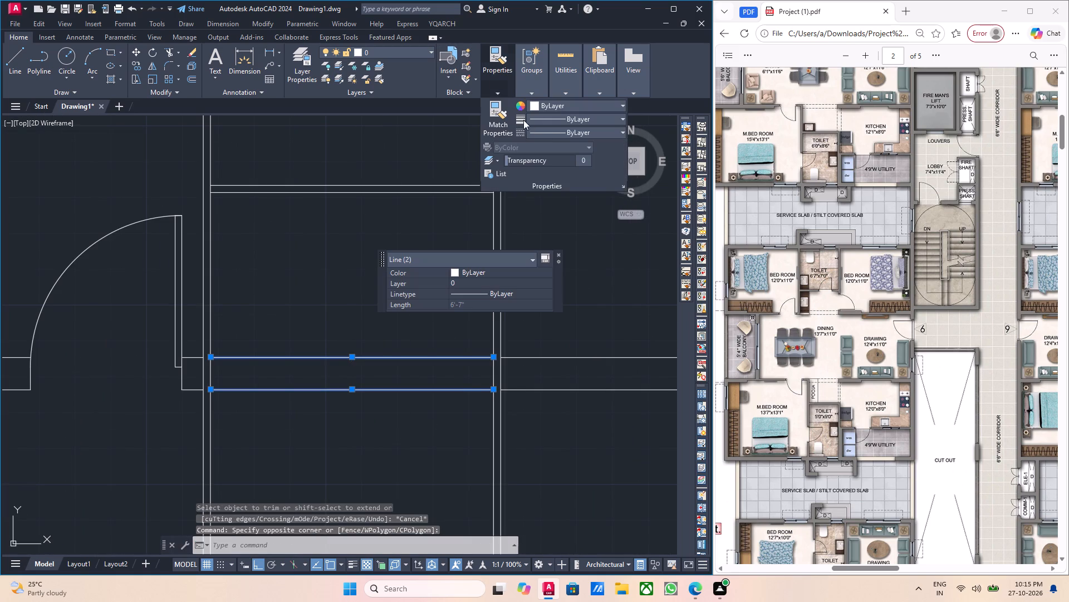
click(550, 131)
click(558, 171)
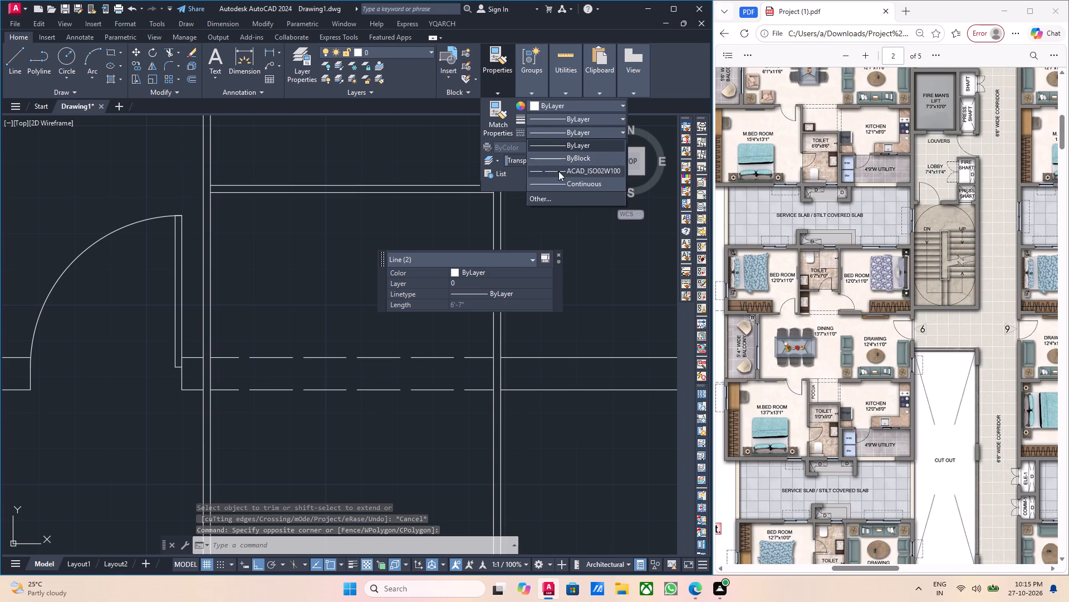
key(Escape)
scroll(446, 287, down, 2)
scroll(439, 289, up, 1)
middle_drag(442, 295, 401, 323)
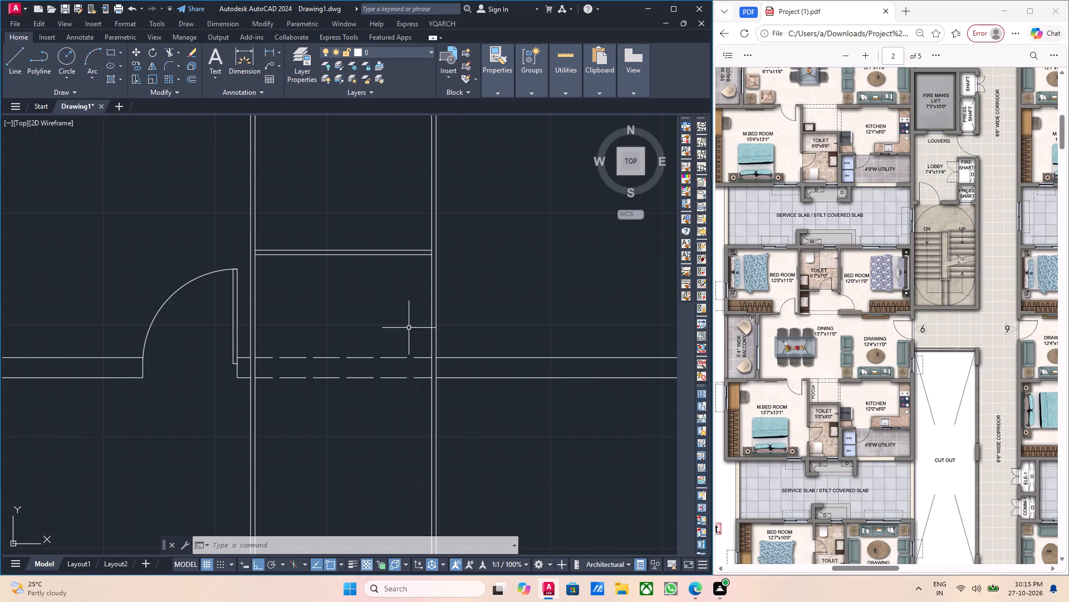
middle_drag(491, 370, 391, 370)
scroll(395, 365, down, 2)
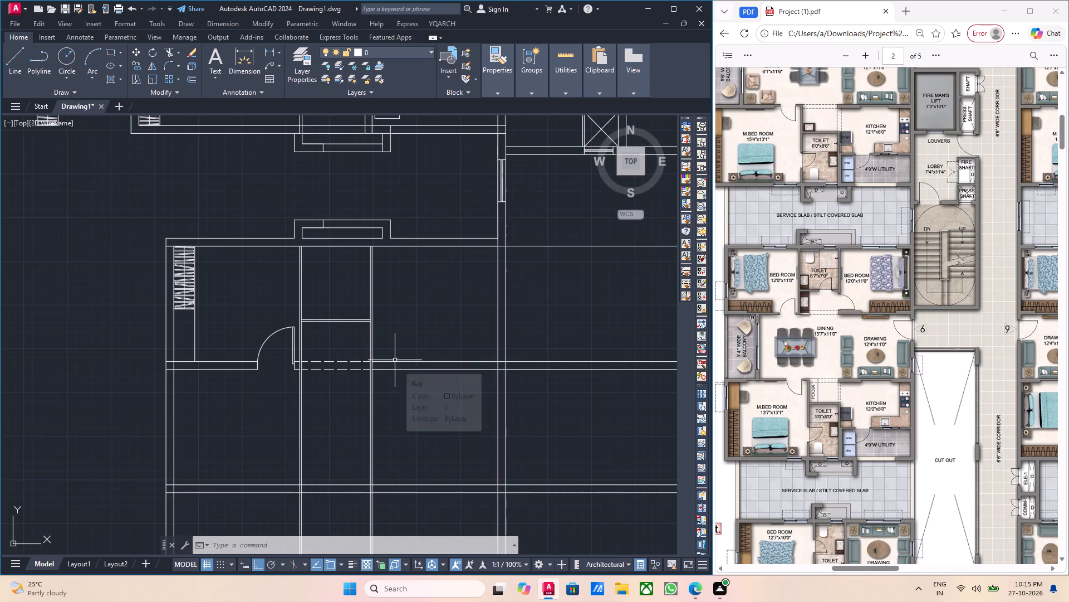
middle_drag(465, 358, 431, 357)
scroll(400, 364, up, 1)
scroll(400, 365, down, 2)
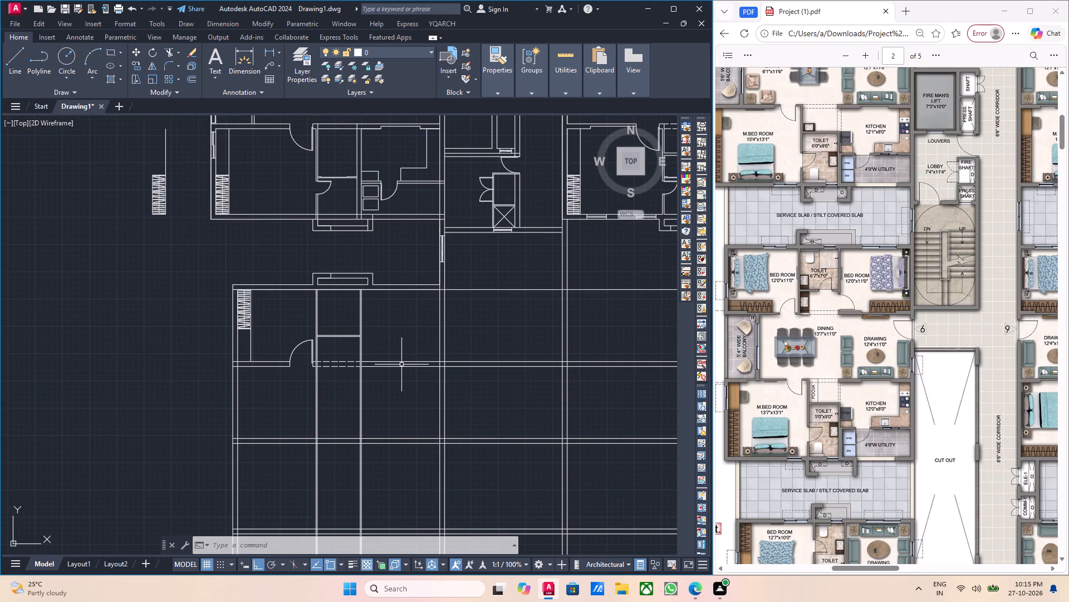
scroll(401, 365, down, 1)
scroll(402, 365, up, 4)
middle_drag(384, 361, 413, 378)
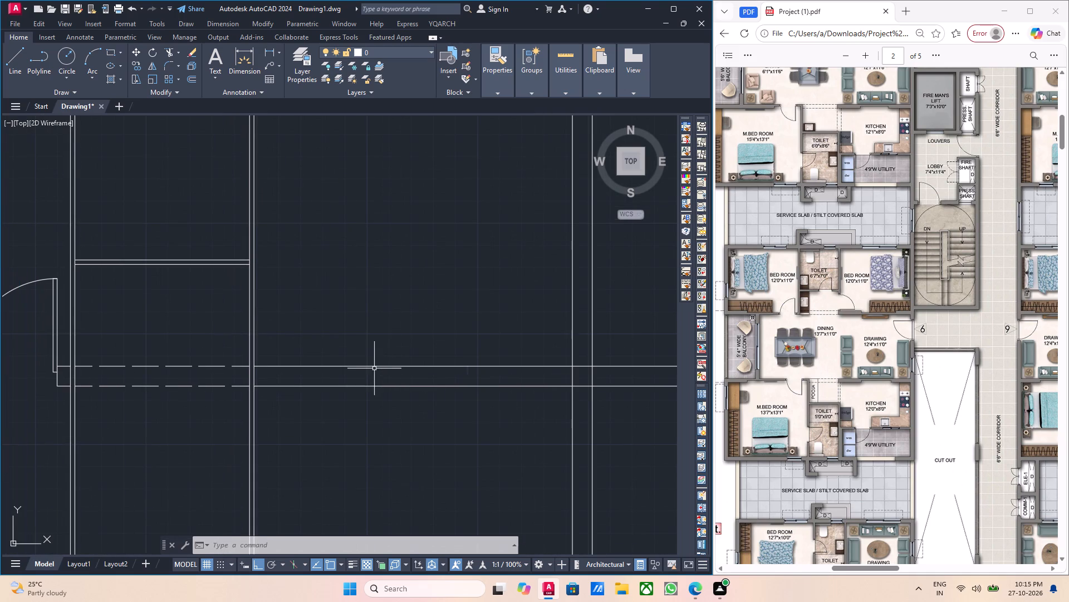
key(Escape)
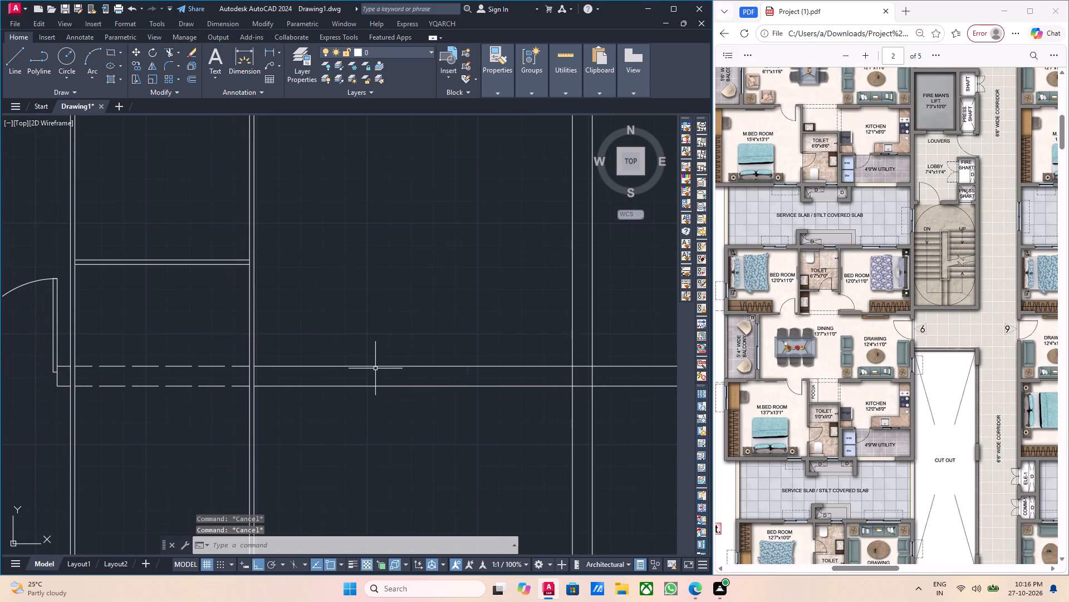
Copy the upper apartment's right bedroom bottom wall lines with the wardrobe recess onto the lower apartment's right bedroom bottom wall, aligned to the right outer wall face.
scroll(375, 368, down, 4)
middle_drag(396, 356, 409, 407)
middle_drag(406, 331, 411, 369)
scroll(396, 290, up, 2)
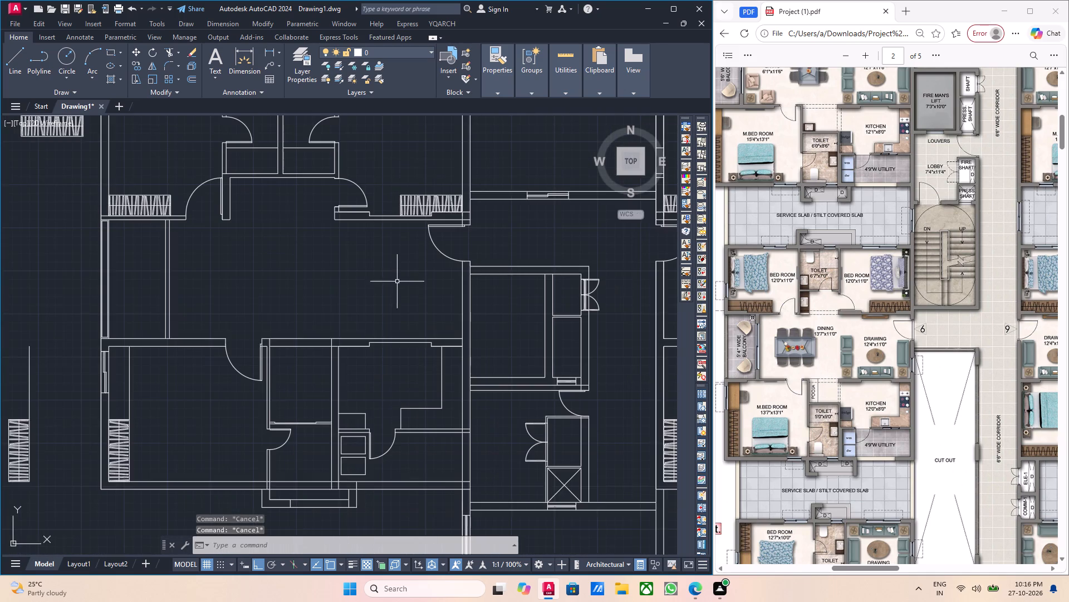
middle_drag(406, 291, 406, 339)
scroll(383, 274, up, 3)
drag(395, 269, 395, 263)
click(381, 226)
scroll(381, 303, down, 2)
scroll(339, 277, up, 3)
drag(342, 267, 342, 262)
click(332, 247)
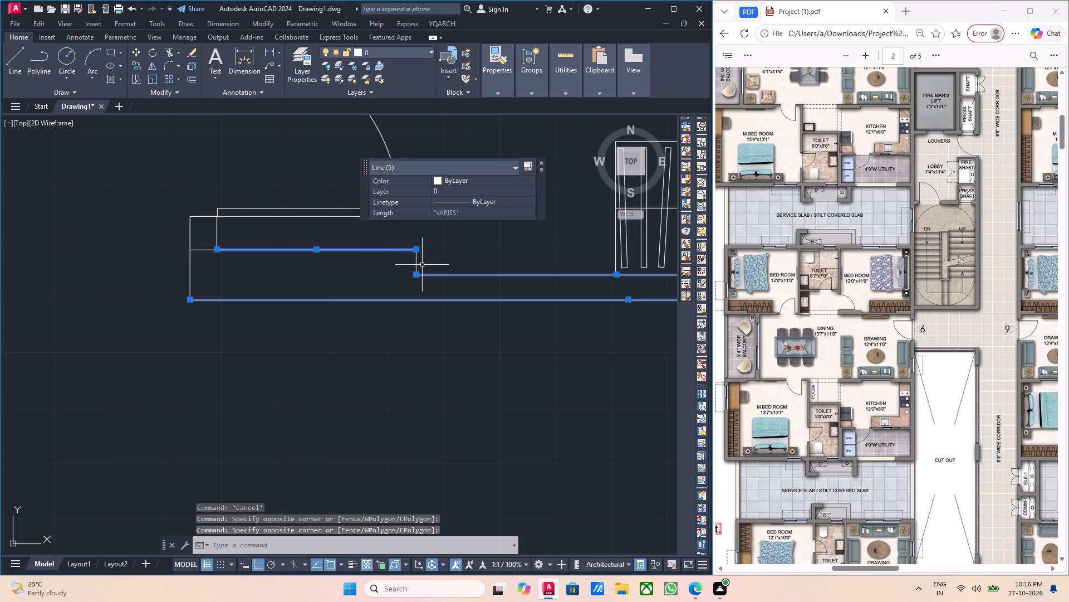
click(422, 265)
click(395, 258)
drag(208, 275, 193, 273)
click(173, 272)
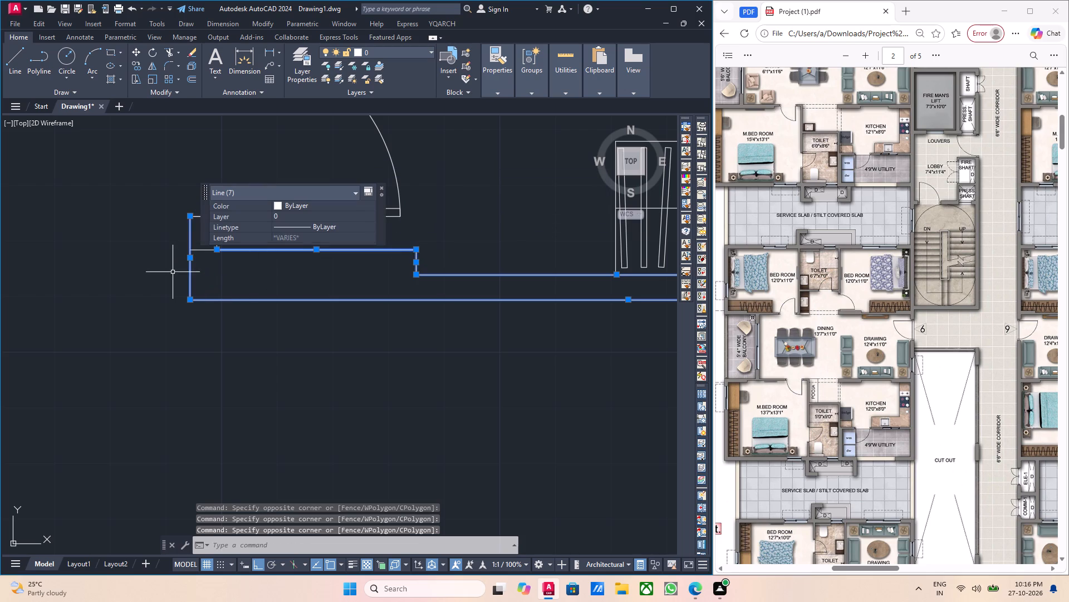
scroll(200, 260, up, 1)
middle_drag(213, 273, 231, 328)
middle_drag(238, 332, 254, 383)
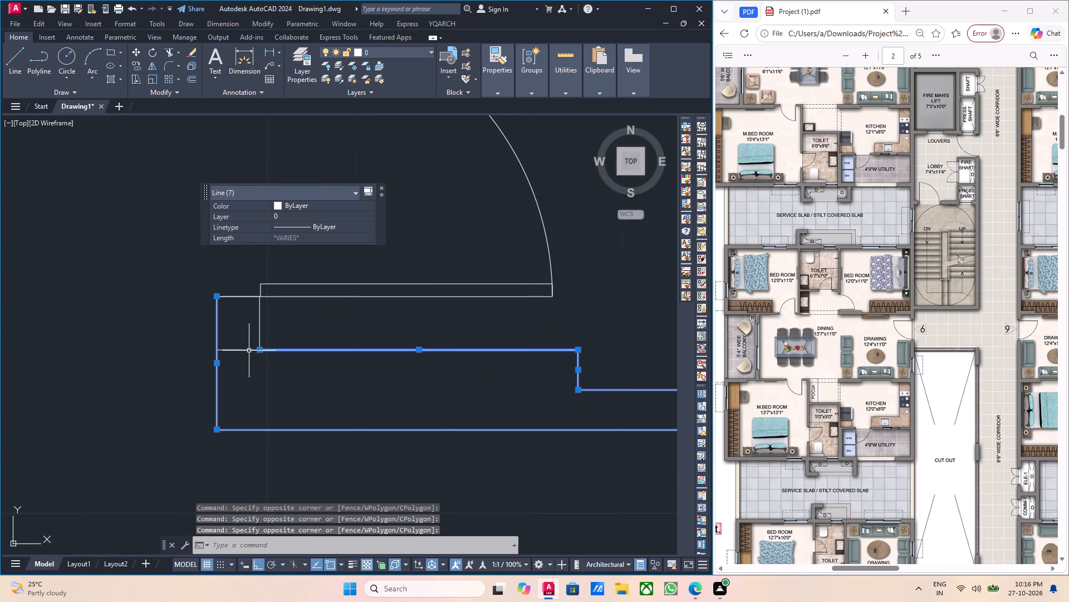
click(247, 350)
scroll(247, 353, down, 2)
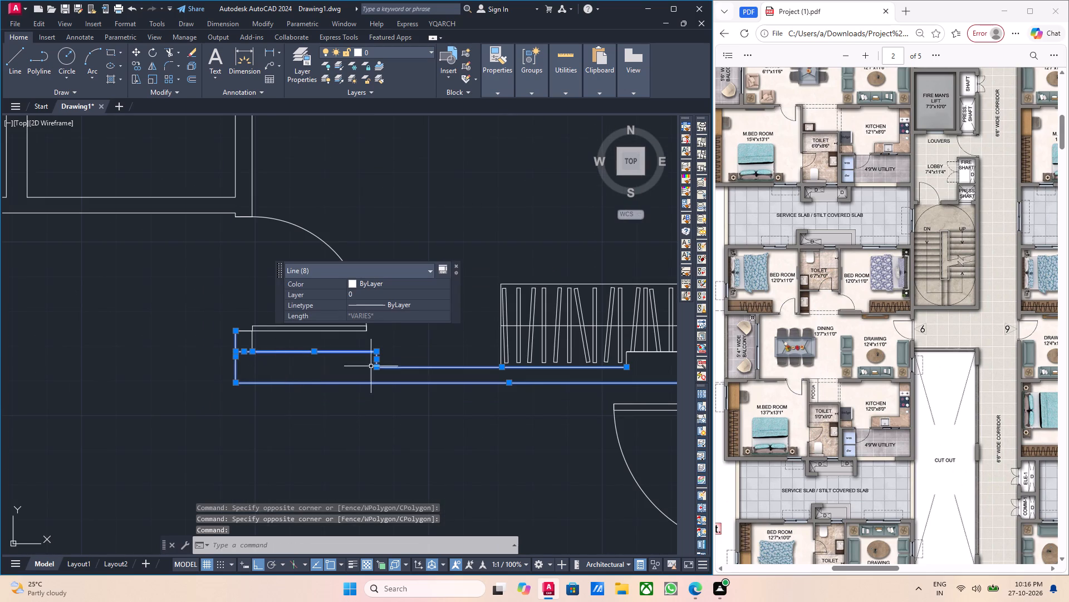
middle_drag(396, 367, 278, 367)
scroll(171, 361, up, 2)
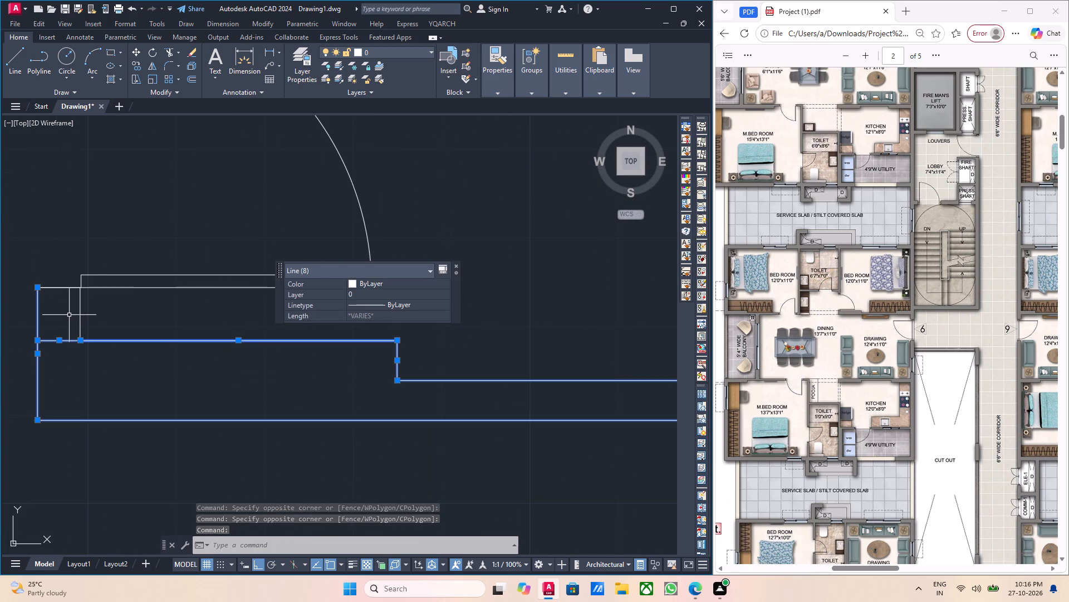
shift+click(52, 315)
shift+click(35, 315)
drag(61, 372, 55, 375)
click(32, 375)
scroll(77, 378, down, 2)
middle_drag(300, 409, 198, 407)
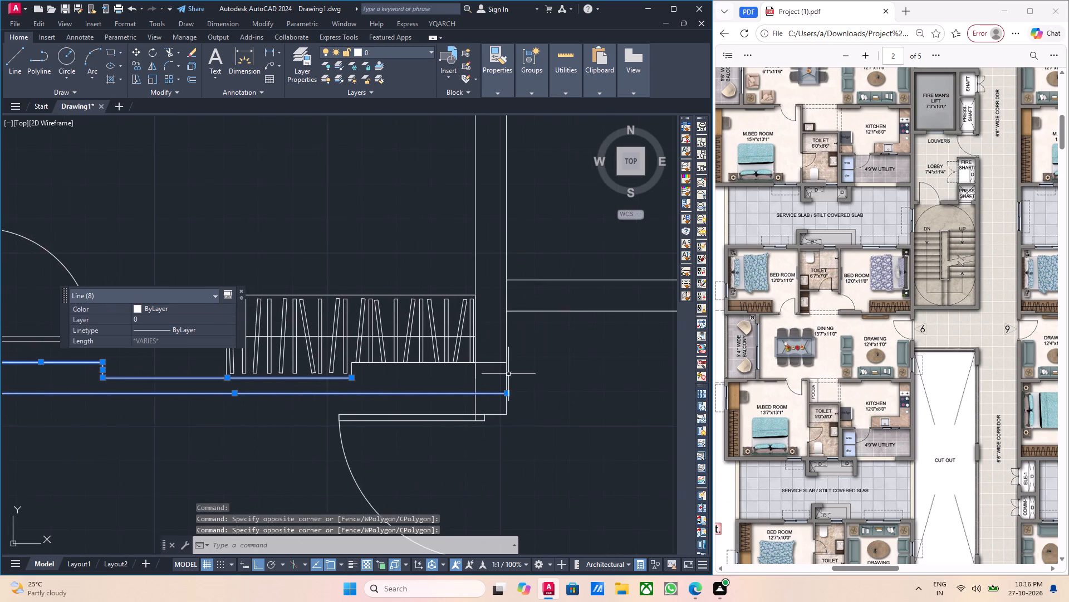
scroll(512, 374, up, 2)
scroll(444, 399, down, 2)
scroll(403, 389, up, 2)
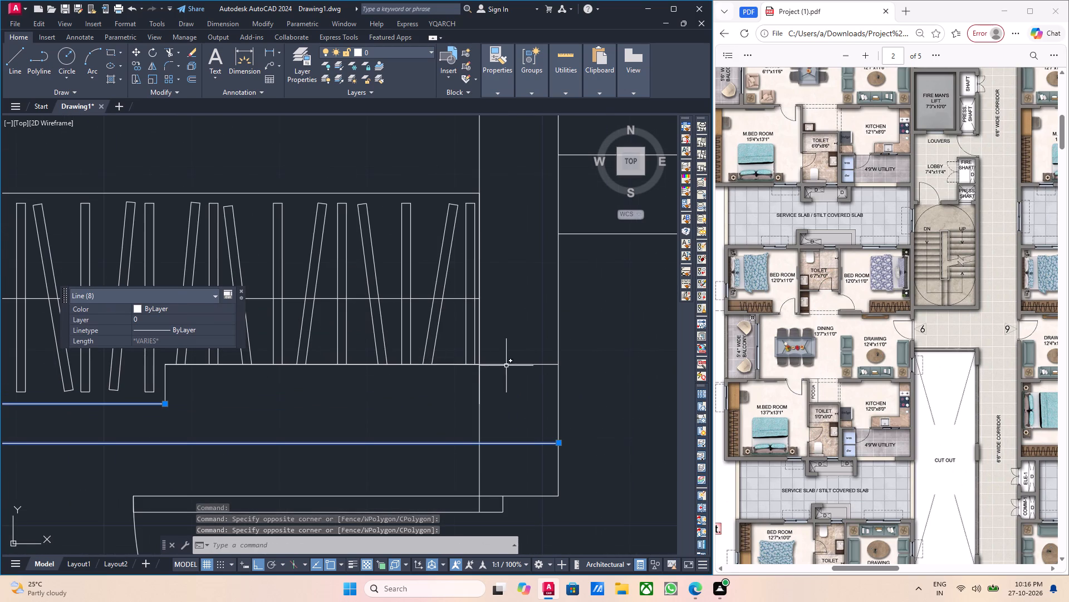
click(522, 370)
click(517, 356)
scroll(506, 373, down, 1)
scroll(318, 394, up, 3)
drag(244, 364, 225, 365)
click(199, 365)
scroll(242, 374, down, 3)
middle_drag(327, 415, 272, 400)
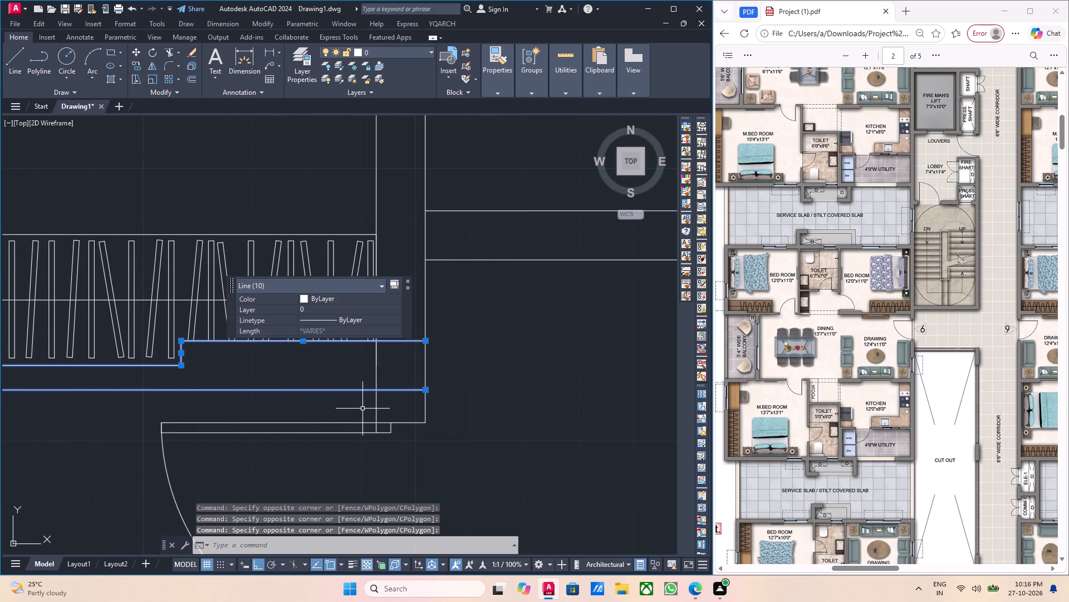
text(co)
key(Return)
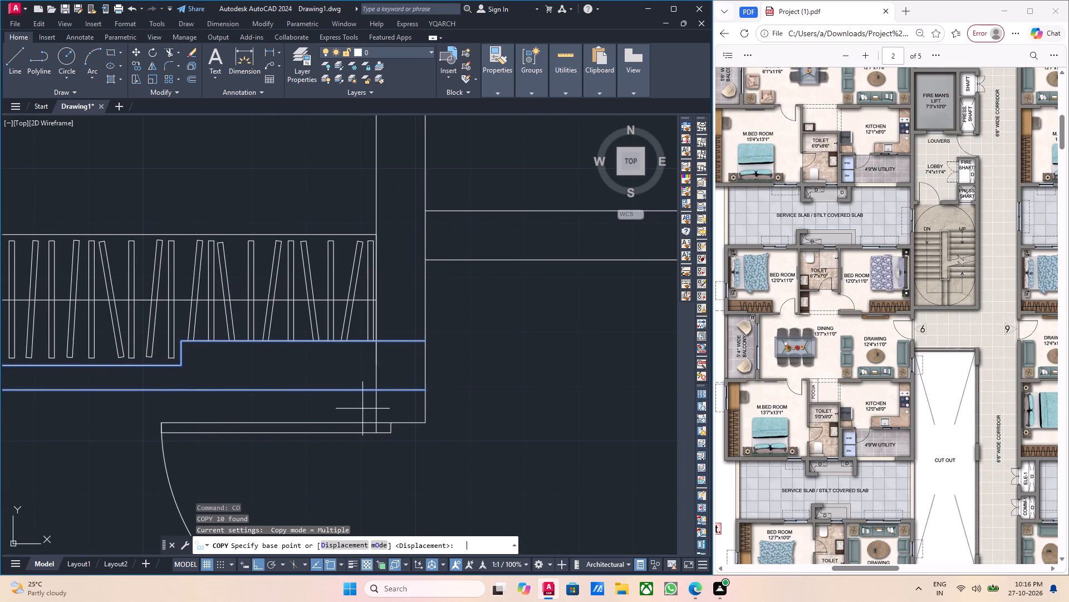
click(426, 389)
scroll(442, 416, down, 3)
middle_drag(458, 457, 455, 411)
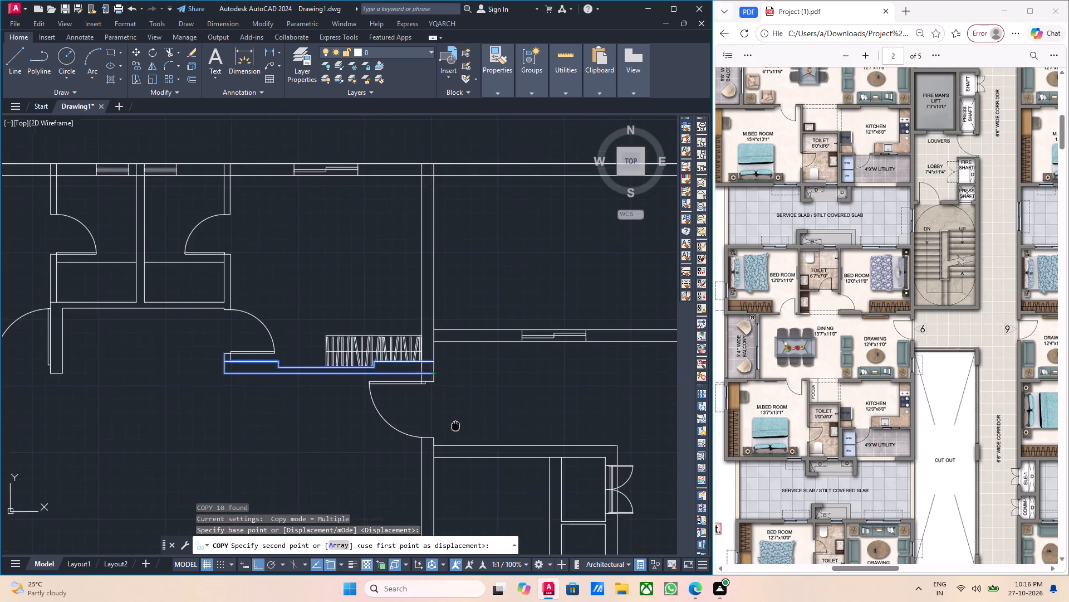
middle_drag(455, 411, 471, 231)
scroll(463, 410, down, 1)
middle_drag(463, 429, 447, 287)
middle_drag(420, 360, 463, 239)
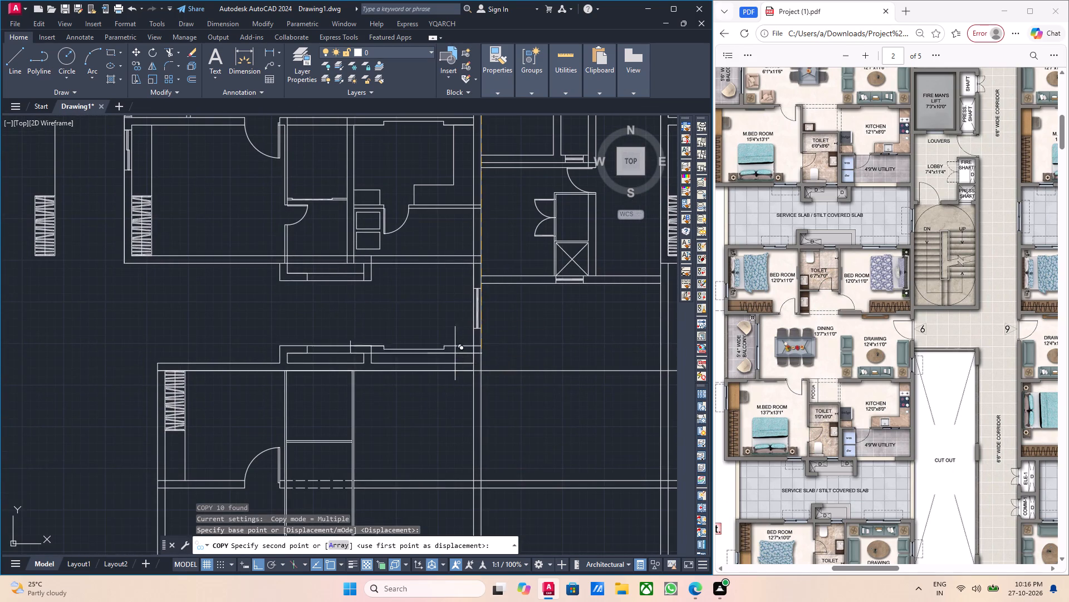
middle_drag(472, 424, 467, 309)
scroll(486, 374, up, 2)
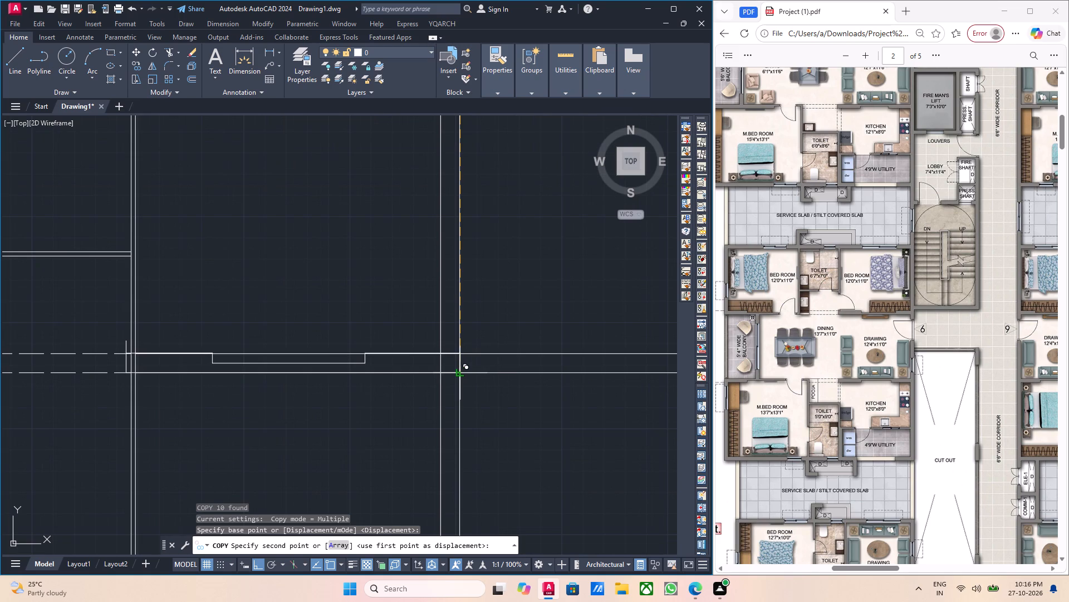
click(460, 372)
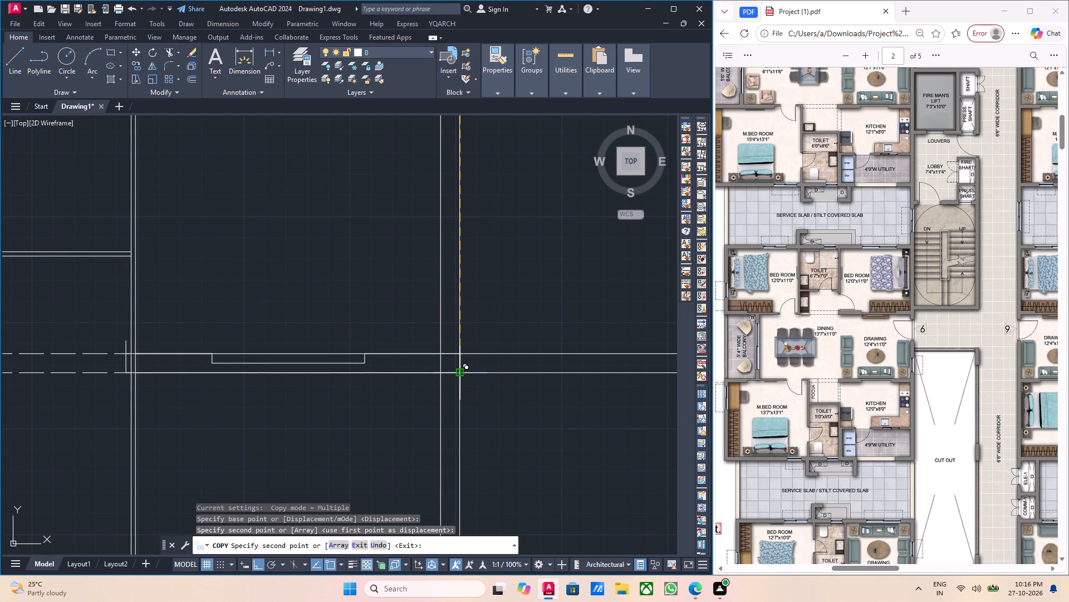
key(Escape)
Erase the copied 1'-3" vertical line beside the toilet's right side wall.
scroll(85, 330, up, 1)
scroll(171, 362, up, 3)
middle_drag(143, 366, 238, 338)
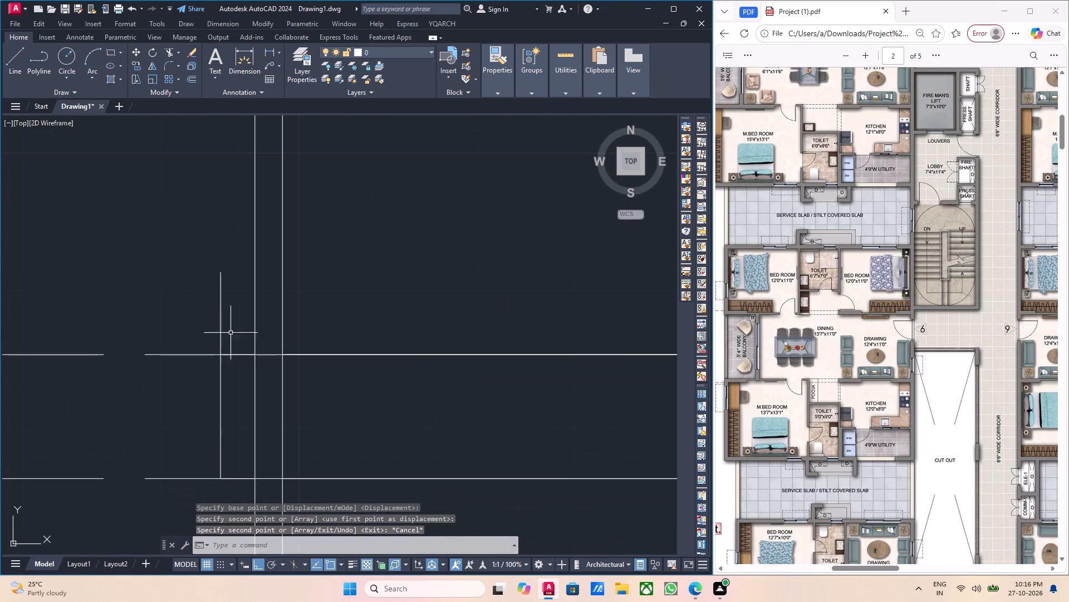
click(224, 329)
click(206, 322)
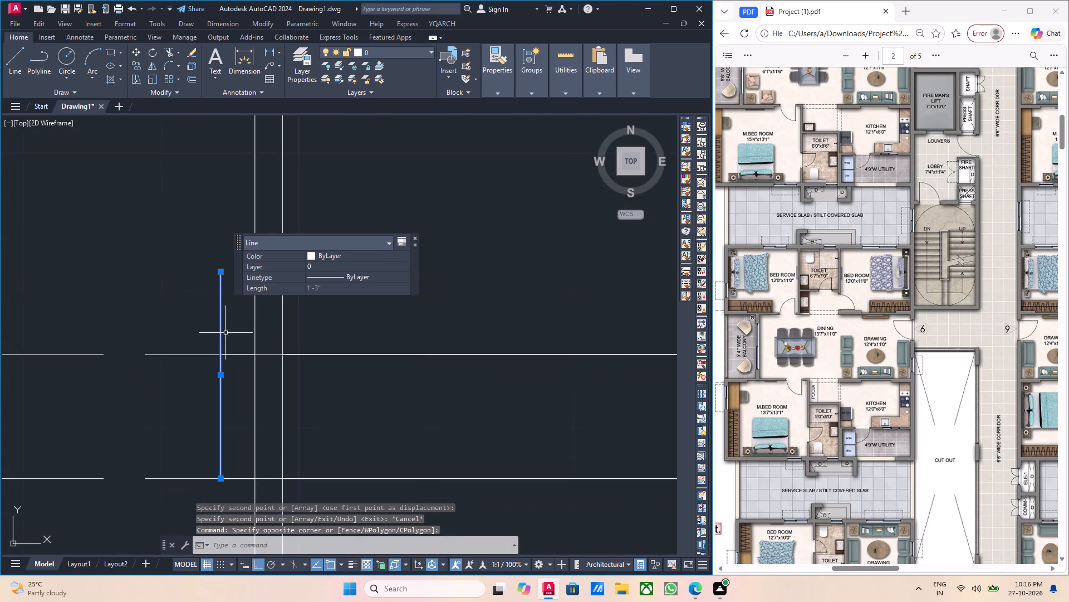
key(Delete)
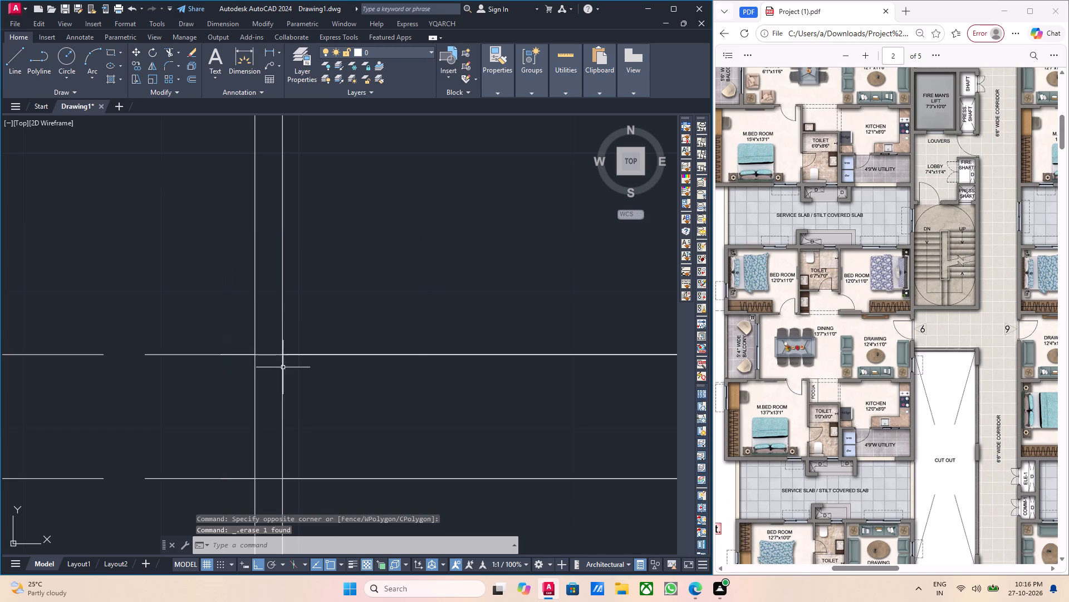
Erase the straight upper ray that runs across the wardrobe recess in the lower apartment's right bedroom bottom wall.
scroll(283, 367, down, 2)
middle_drag(328, 387, 281, 373)
scroll(300, 373, down, 2)
middle_drag(390, 382, 372, 389)
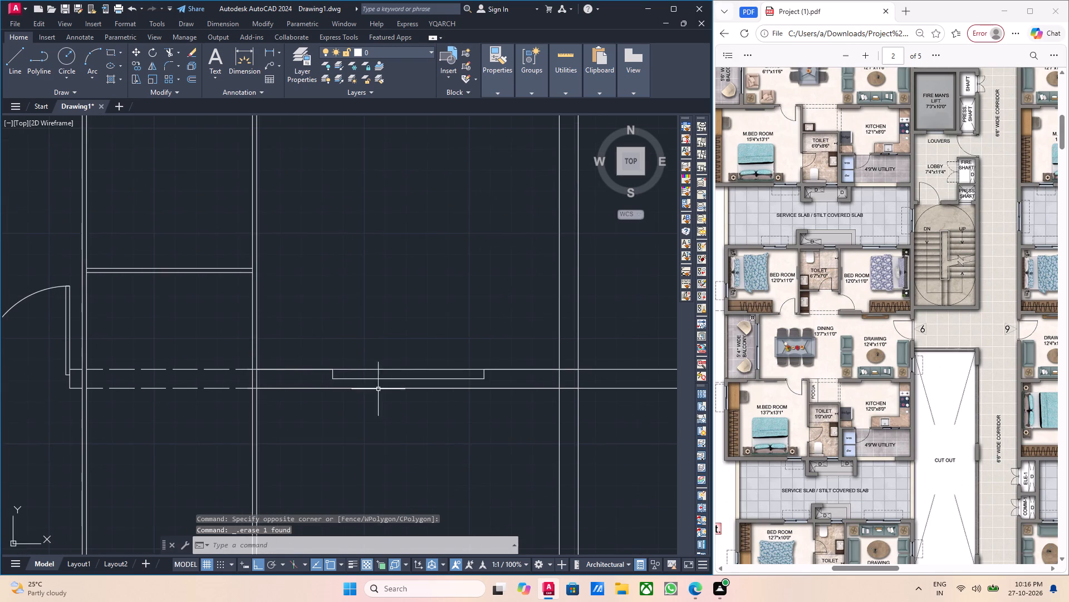
scroll(396, 373, up, 1)
click(404, 371)
click(400, 362)
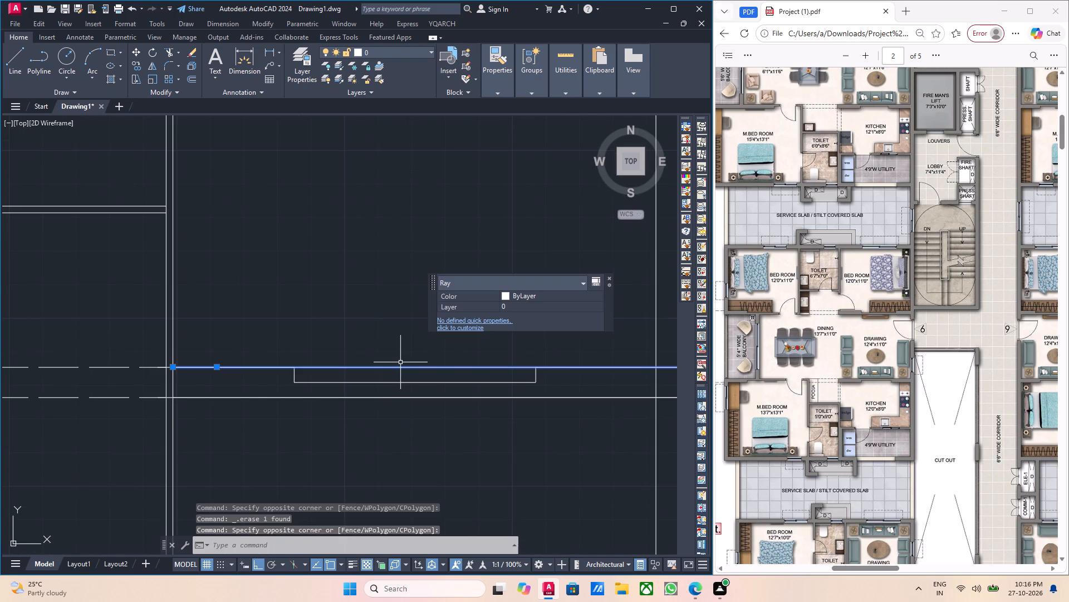
key(Delete)
Trim the lower ray of the right bedroom's bottom wall where it crosses the thickness of the right outer wall.
scroll(400, 362, down, 2)
scroll(494, 362, up, 2)
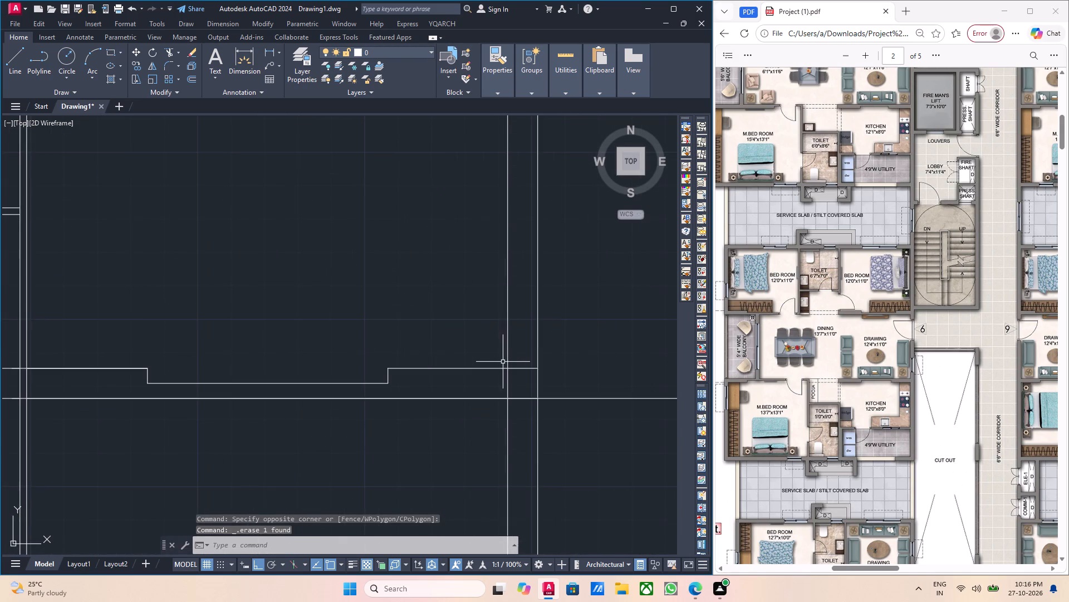
scroll(528, 366, down, 5)
middle_drag(562, 402, 526, 434)
scroll(490, 406, up, 5)
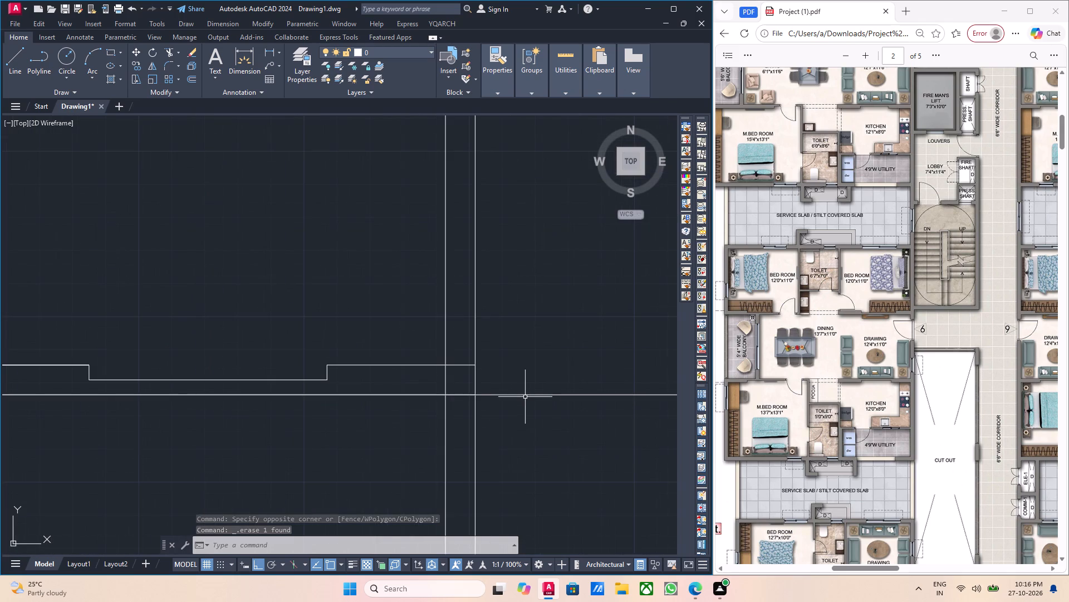
text(tr)
key(Return)
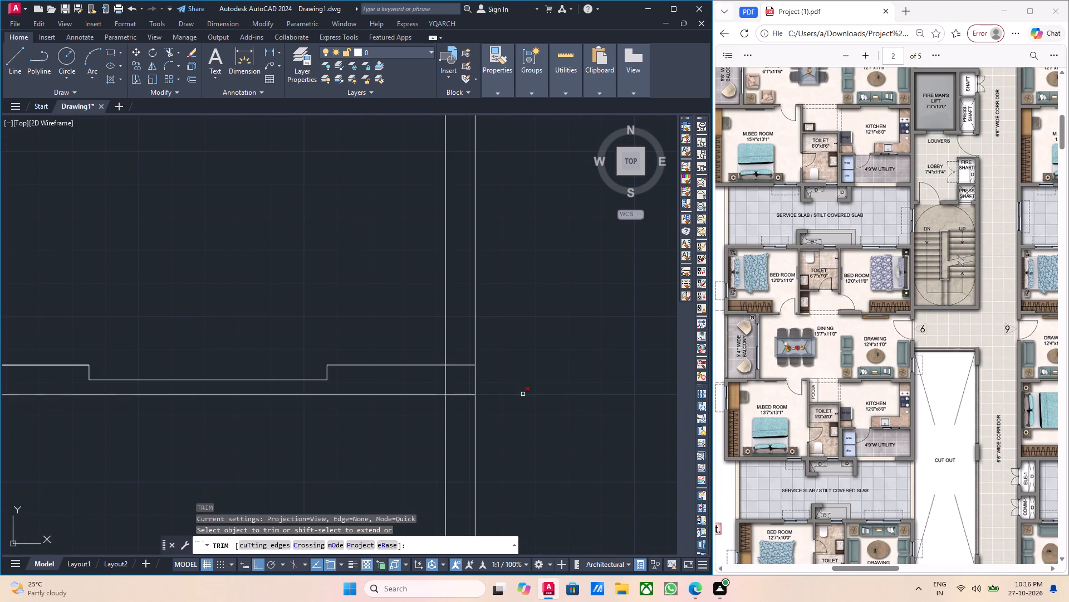
key(Return)
scroll(492, 394, up, 3)
drag(392, 315, 389, 310)
click(367, 265)
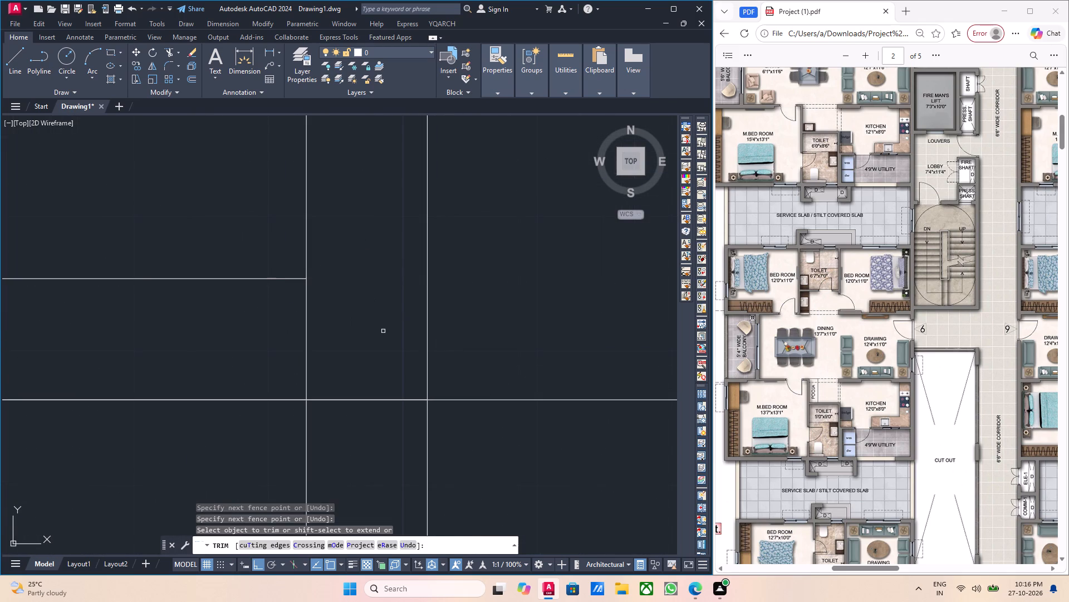
scroll(383, 331, down, 1)
drag(375, 398, 375, 391)
click(372, 363)
scroll(372, 363, down, 3)
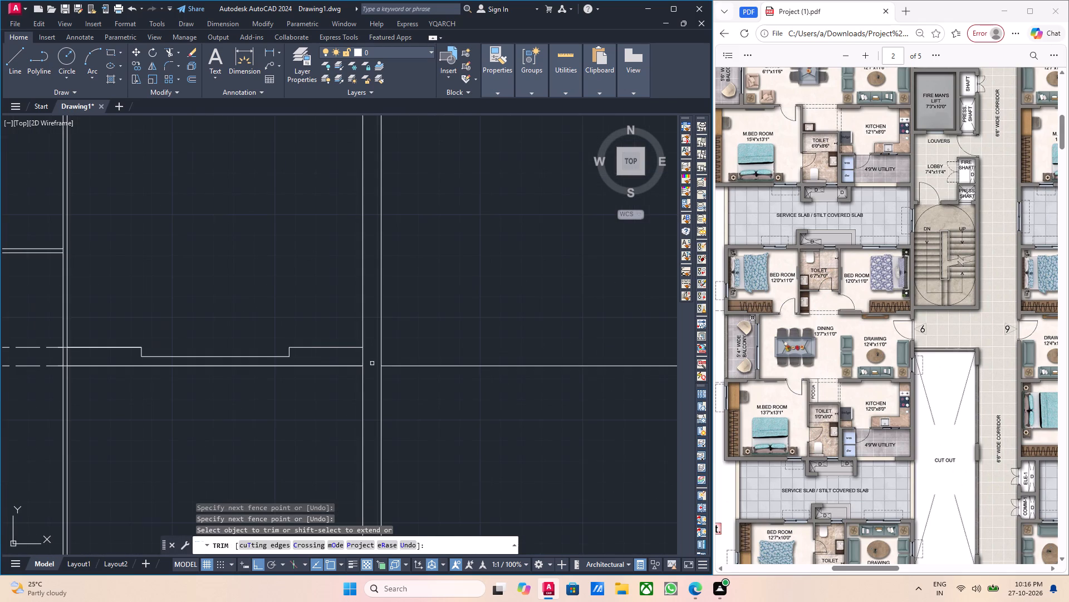
key(Escape)
Copy the upper apartment's right bedroom wardrobe group into the lower apartment's right bedroom, aligned where the bottom wall's lower line meets the right wall's inner face.
middle_drag(303, 393, 390, 398)
middle_drag(285, 411, 352, 409)
middle_drag(306, 411, 364, 415)
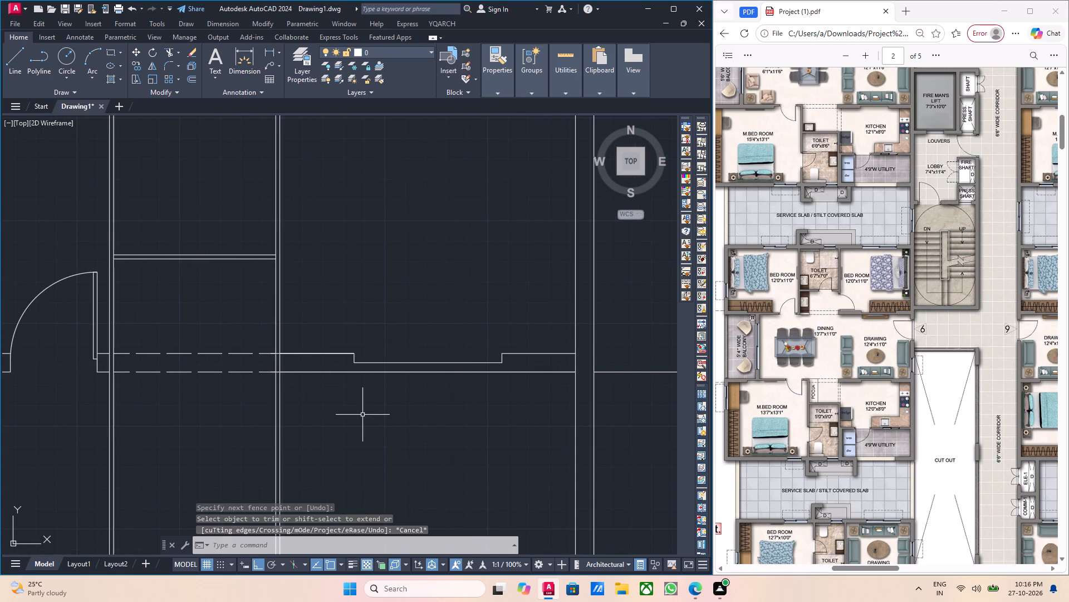
scroll(362, 415, down, 2)
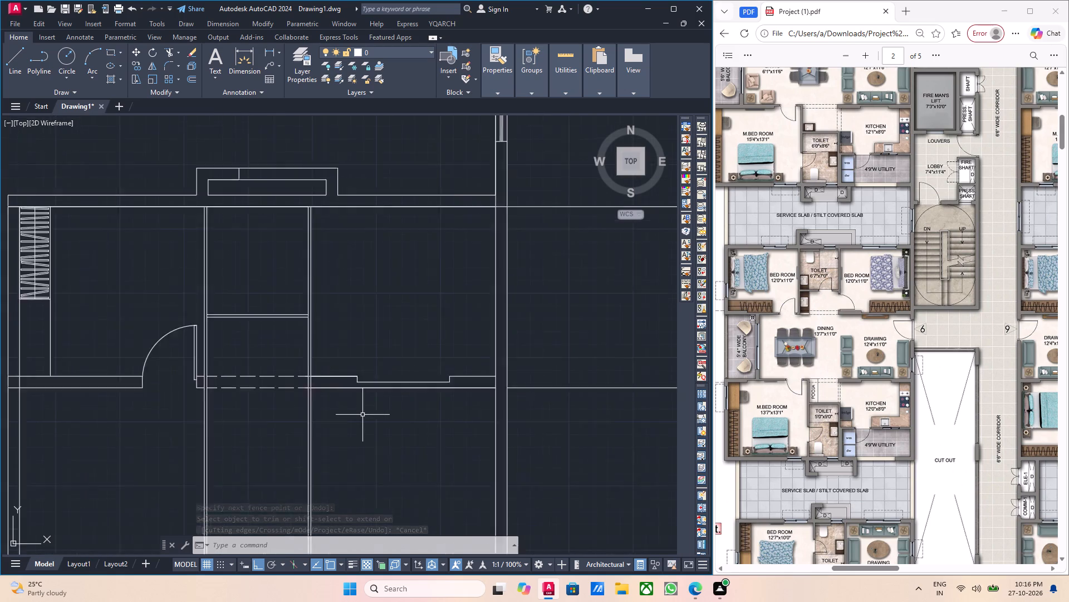
scroll(366, 417, down, 2)
middle_drag(389, 397, 406, 411)
middle_drag(341, 320, 362, 371)
scroll(459, 300, up, 3)
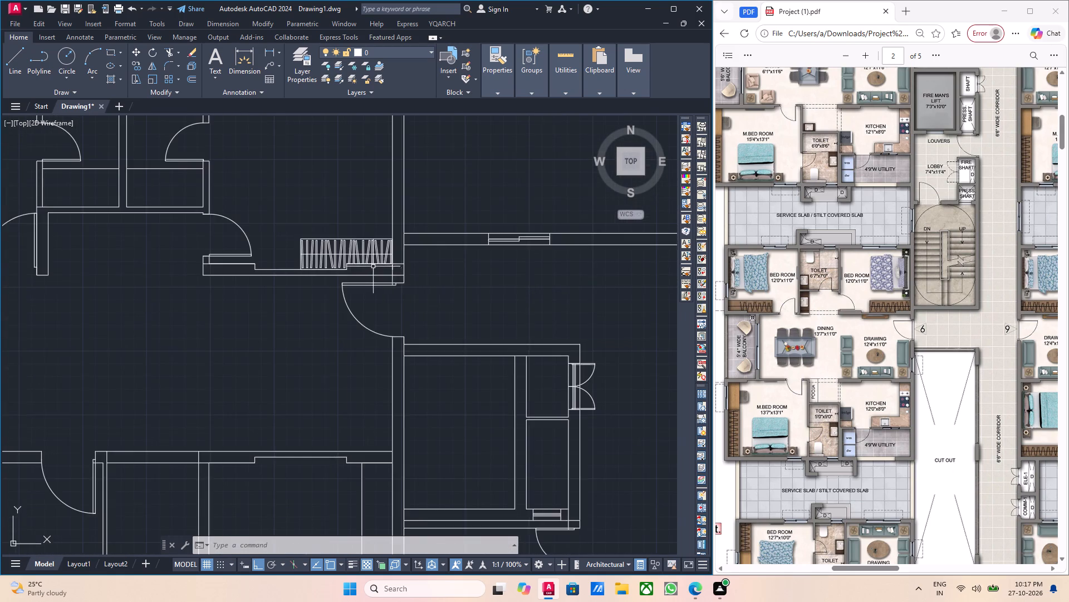
scroll(371, 256, up, 5)
click(423, 271)
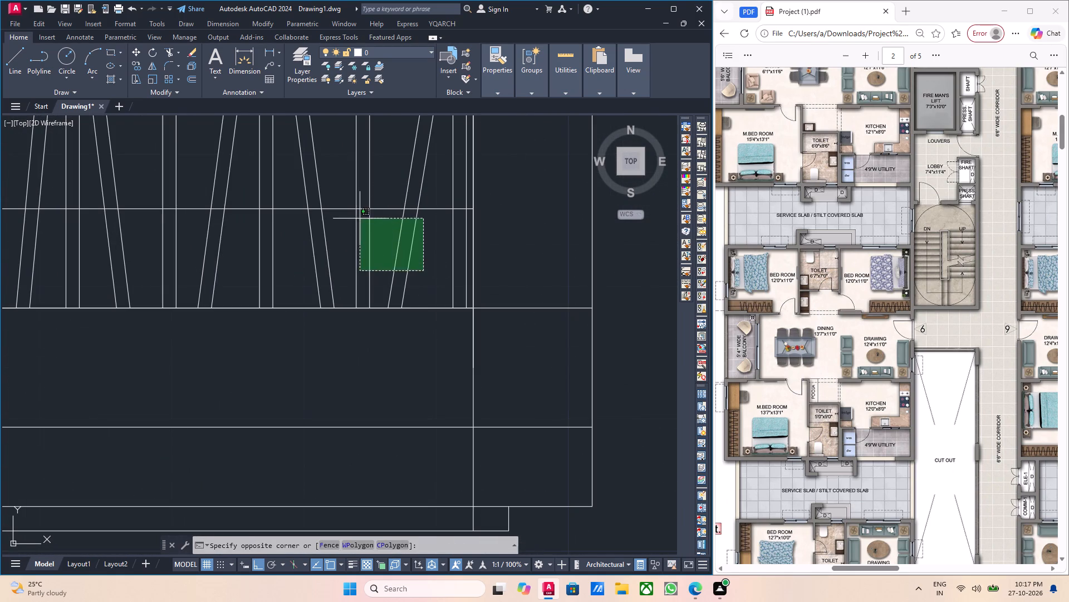
scroll(357, 218, down, 2)
scroll(271, 187, up, 1)
middle_drag(291, 207, 330, 251)
click(222, 169)
scroll(242, 225, down, 2)
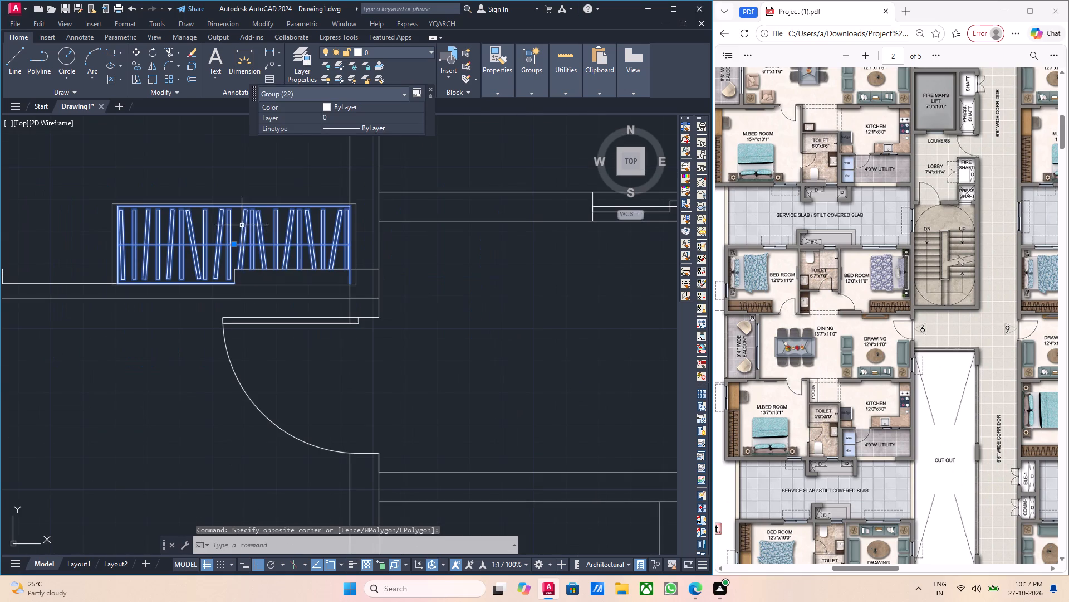
scroll(326, 300, up, 1)
scroll(381, 281, up, 1)
scroll(383, 288, down, 1)
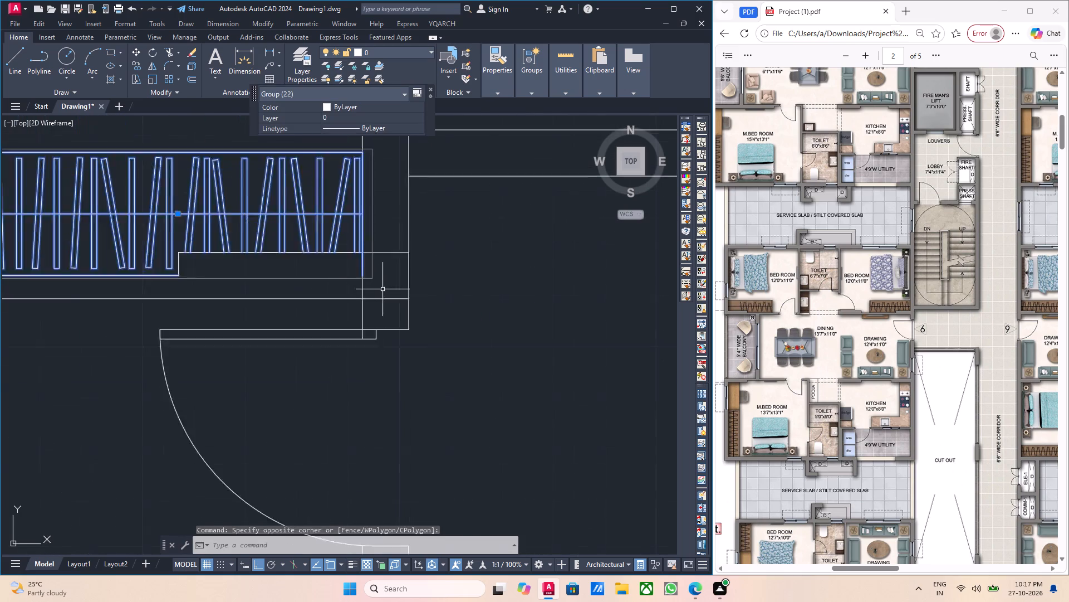
scroll(383, 290, down, 1)
middle_drag(397, 302, 449, 310)
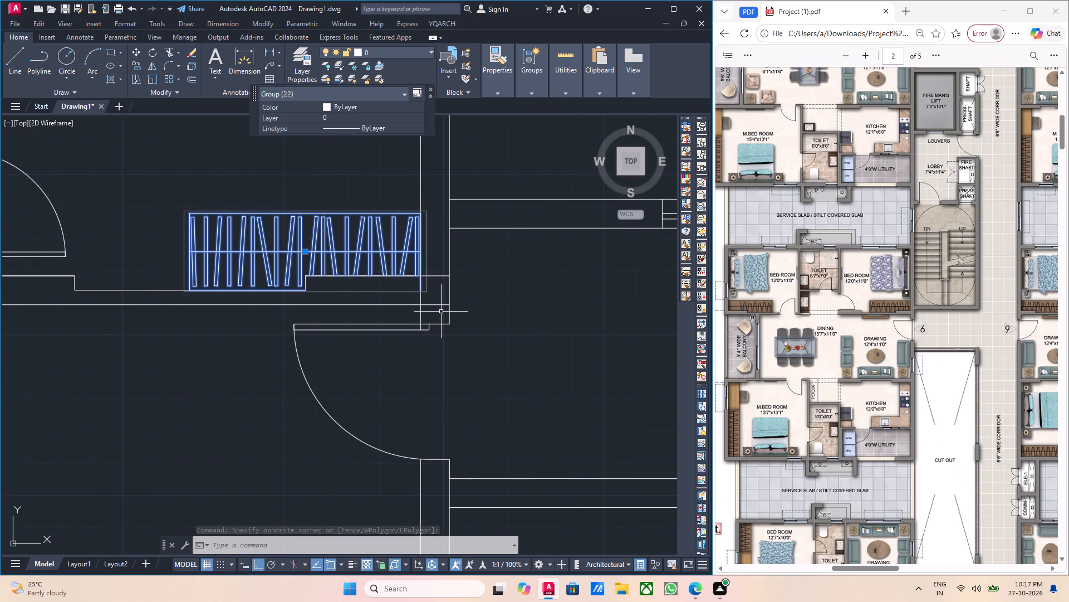
text(co)
key(Return)
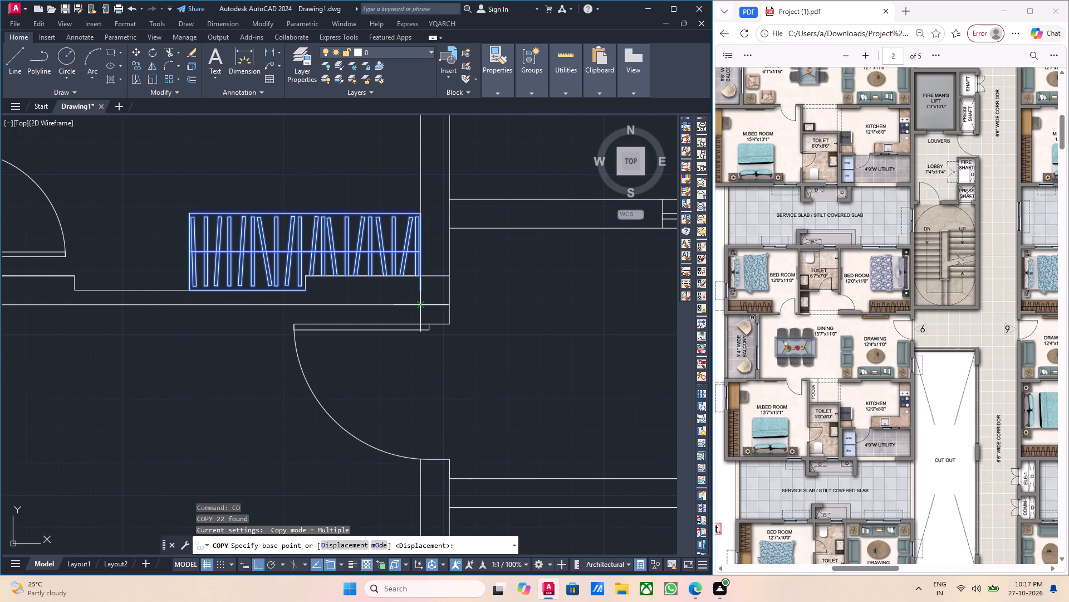
click(420, 304)
scroll(421, 303, down, 3)
middle_drag(449, 401, 414, 217)
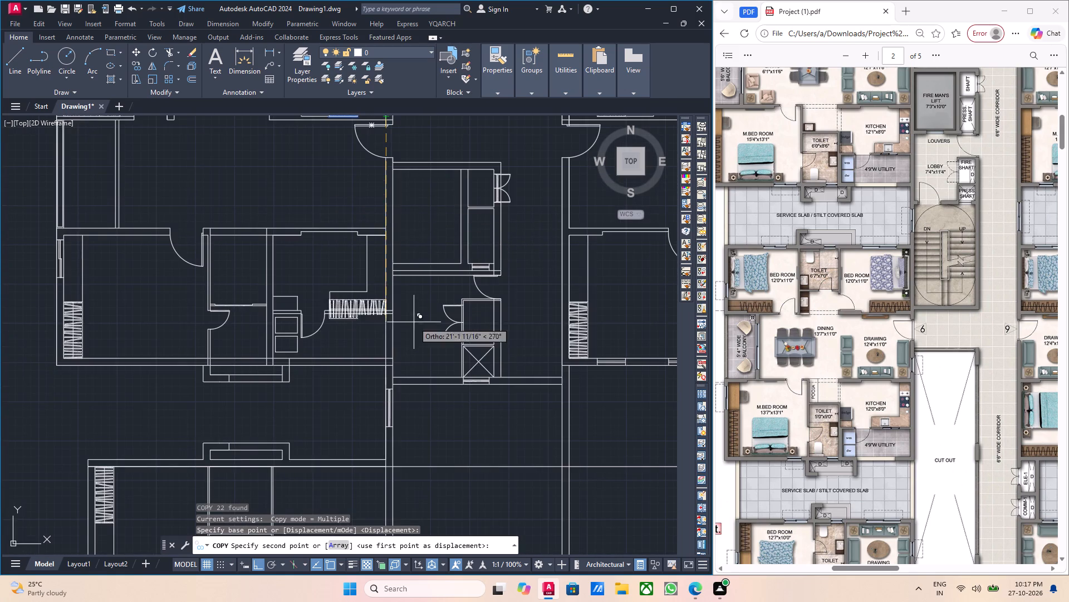
scroll(398, 358, down, 1)
middle_drag(405, 392, 408, 266)
scroll(390, 388, up, 5)
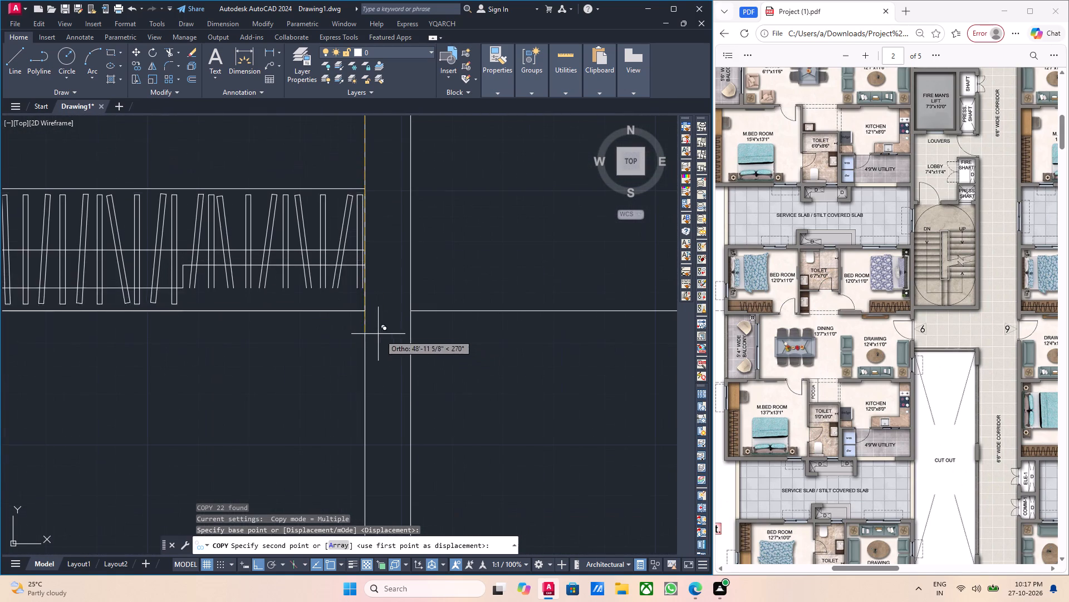
click(365, 310)
key(Escape)
scroll(370, 318, down, 2)
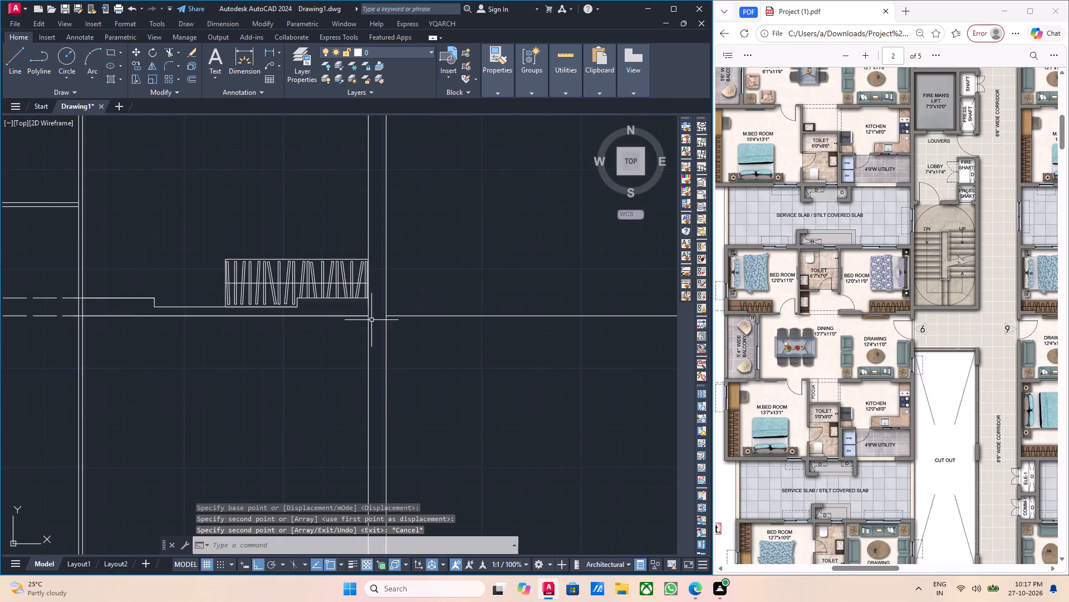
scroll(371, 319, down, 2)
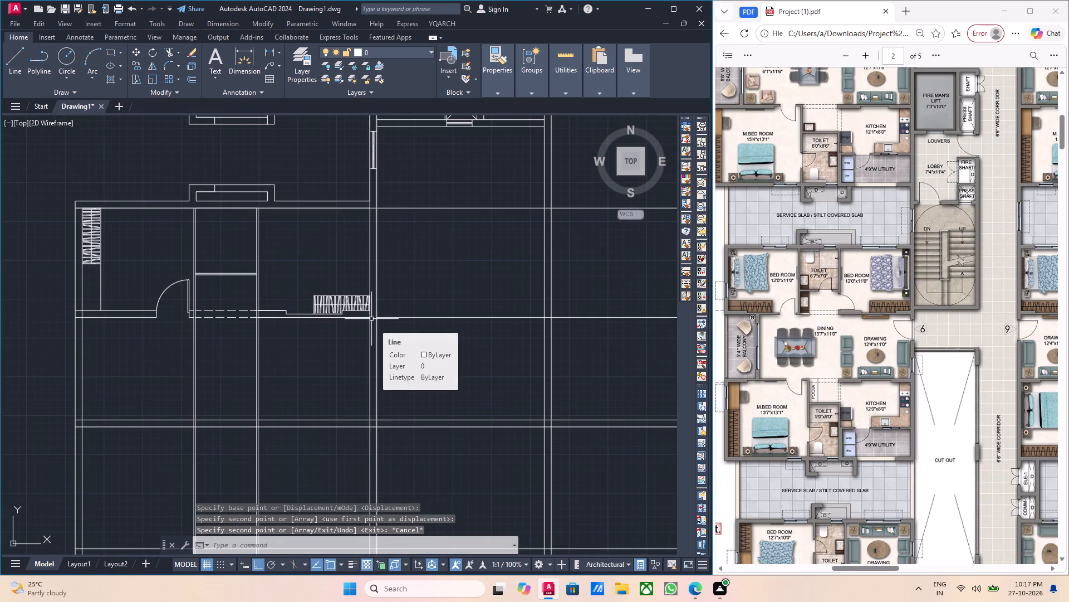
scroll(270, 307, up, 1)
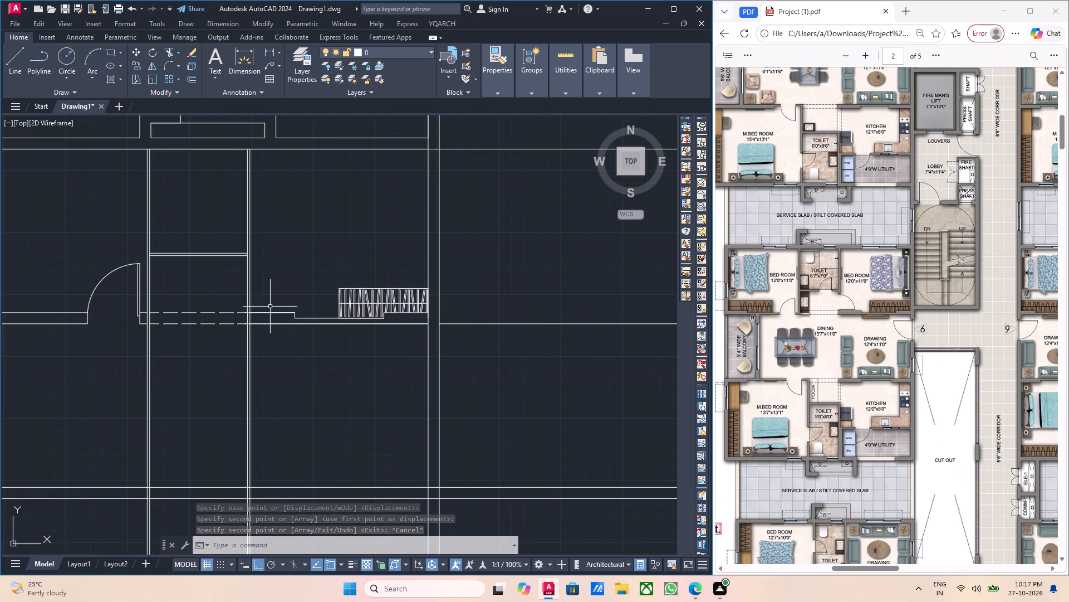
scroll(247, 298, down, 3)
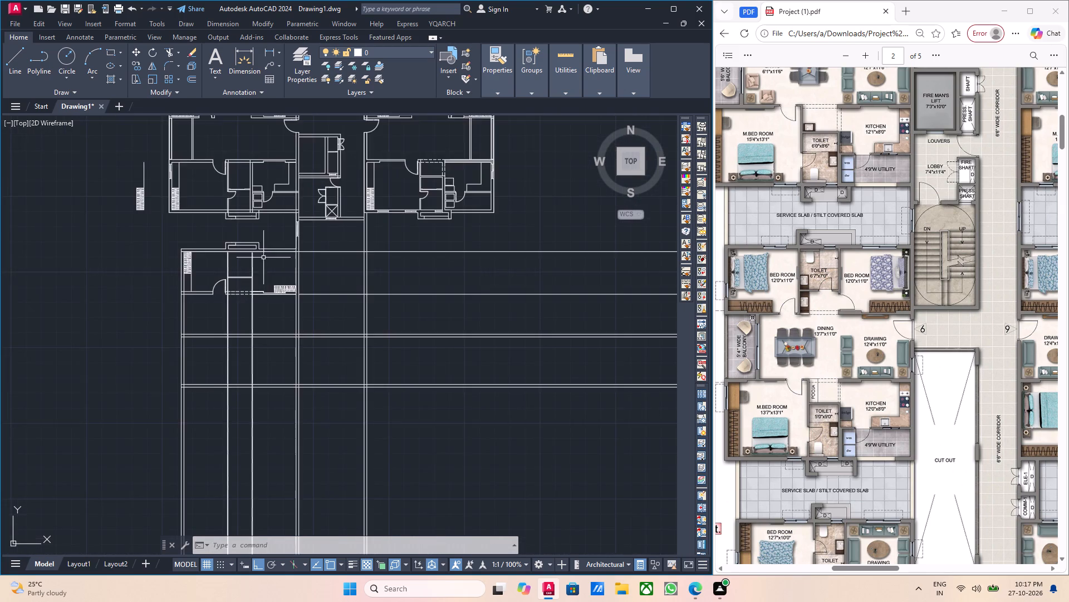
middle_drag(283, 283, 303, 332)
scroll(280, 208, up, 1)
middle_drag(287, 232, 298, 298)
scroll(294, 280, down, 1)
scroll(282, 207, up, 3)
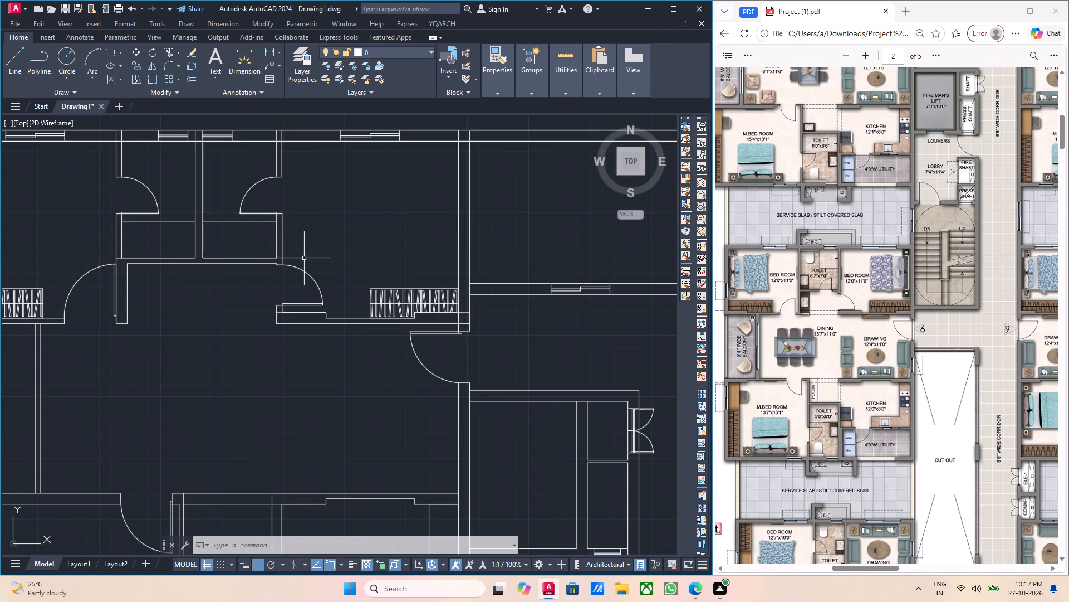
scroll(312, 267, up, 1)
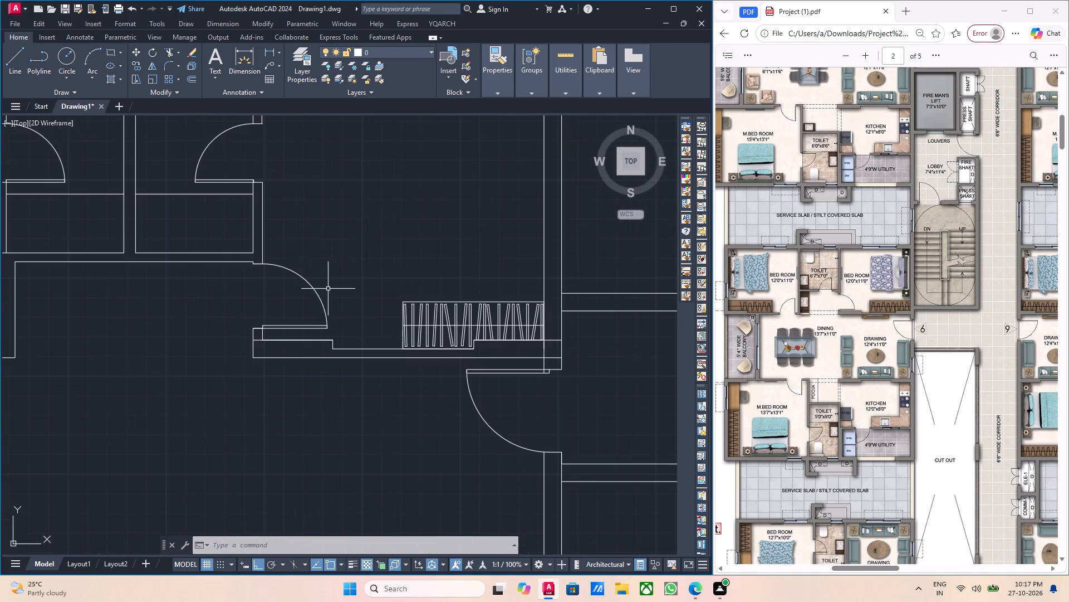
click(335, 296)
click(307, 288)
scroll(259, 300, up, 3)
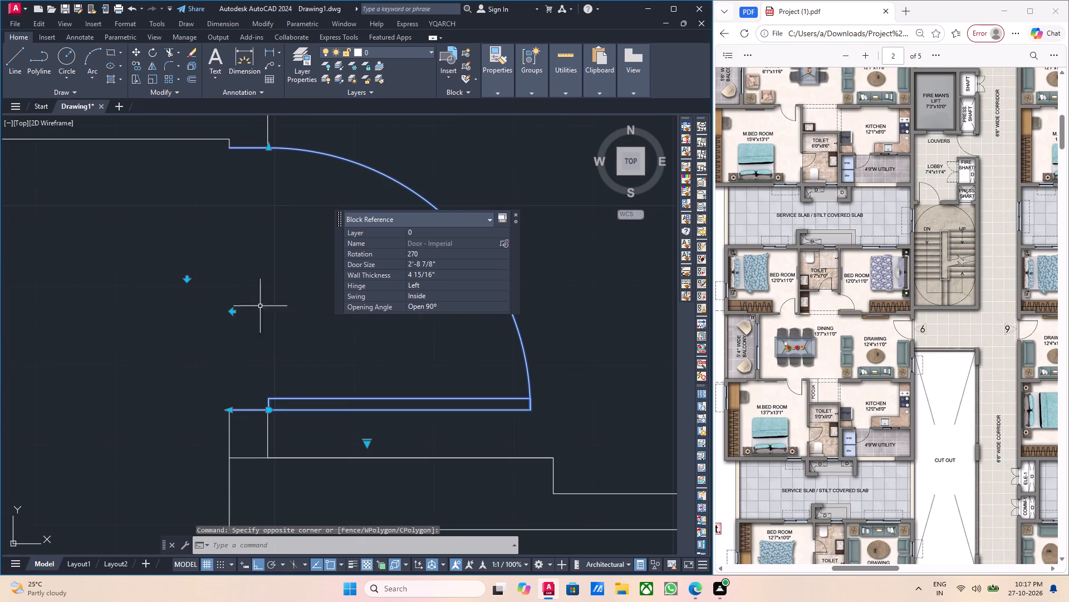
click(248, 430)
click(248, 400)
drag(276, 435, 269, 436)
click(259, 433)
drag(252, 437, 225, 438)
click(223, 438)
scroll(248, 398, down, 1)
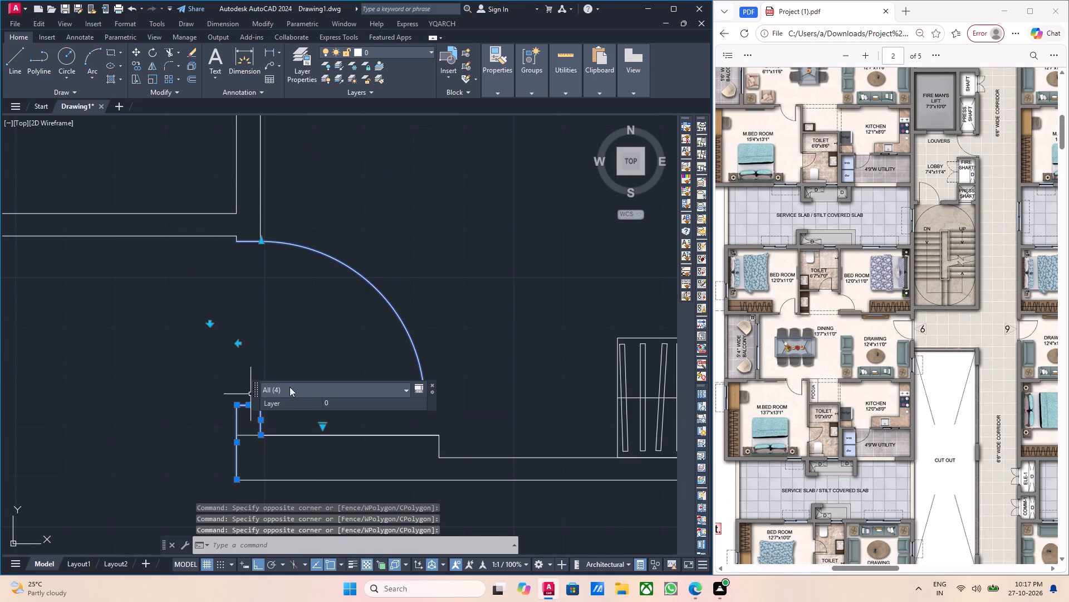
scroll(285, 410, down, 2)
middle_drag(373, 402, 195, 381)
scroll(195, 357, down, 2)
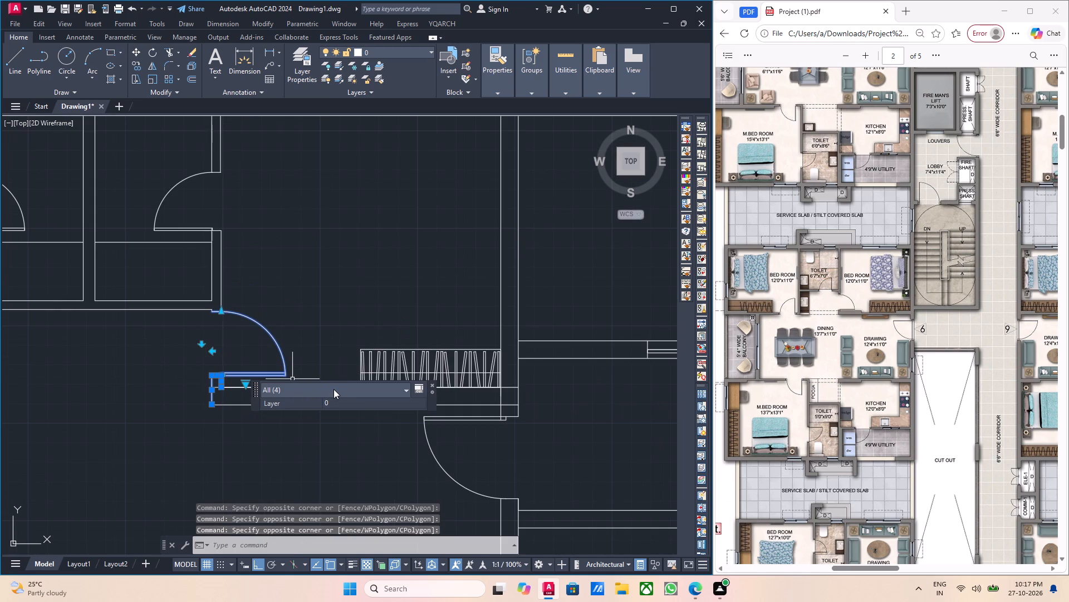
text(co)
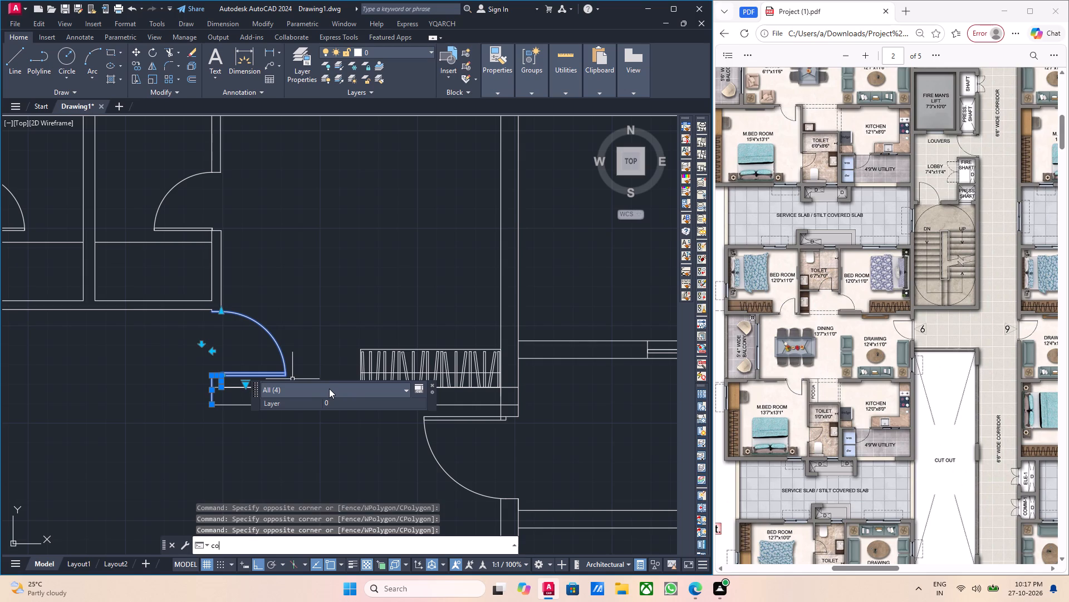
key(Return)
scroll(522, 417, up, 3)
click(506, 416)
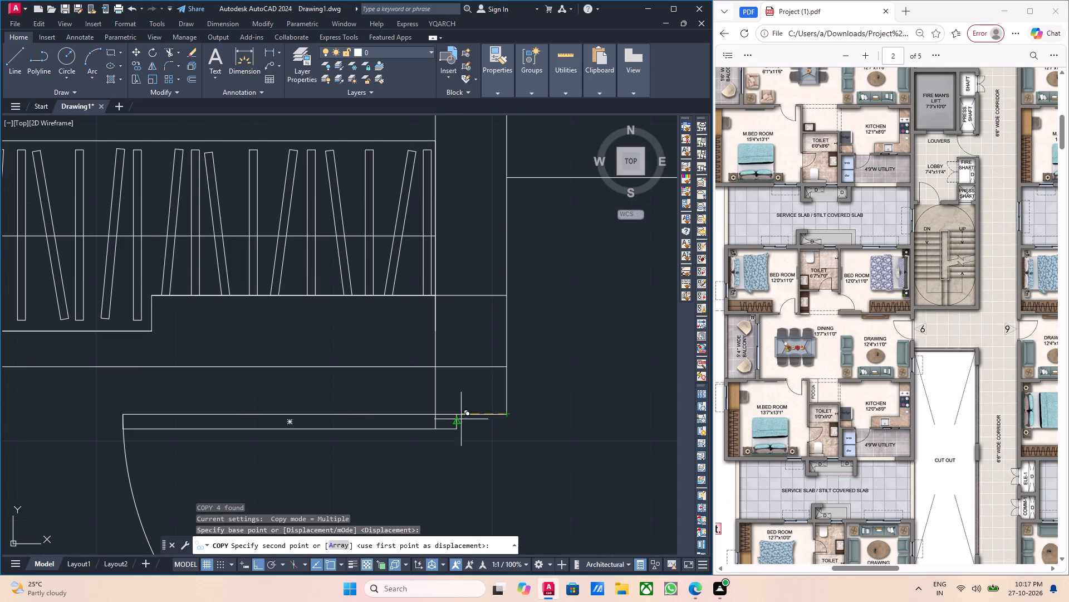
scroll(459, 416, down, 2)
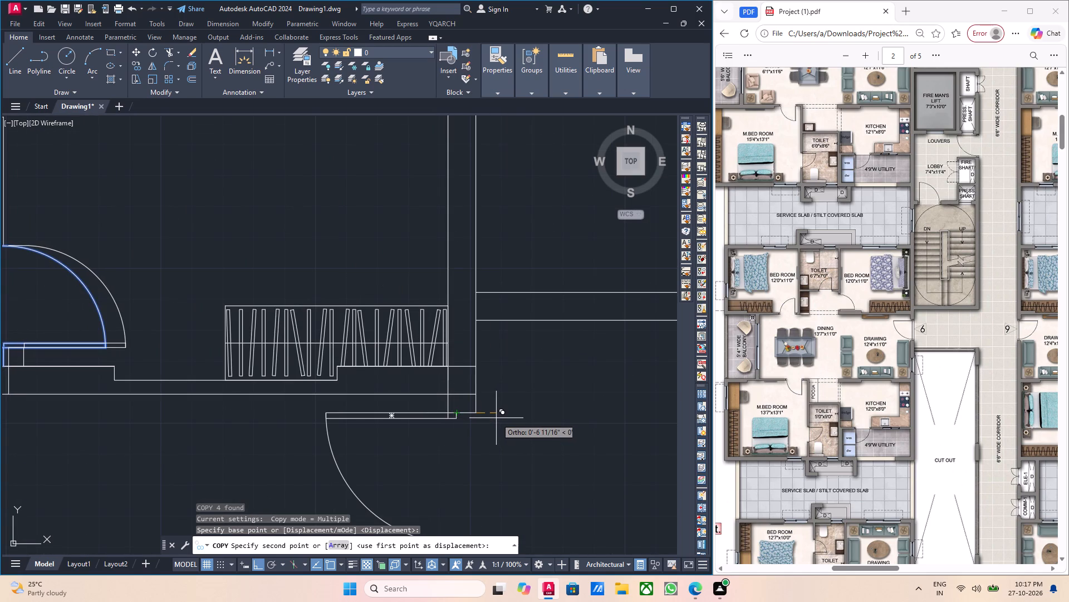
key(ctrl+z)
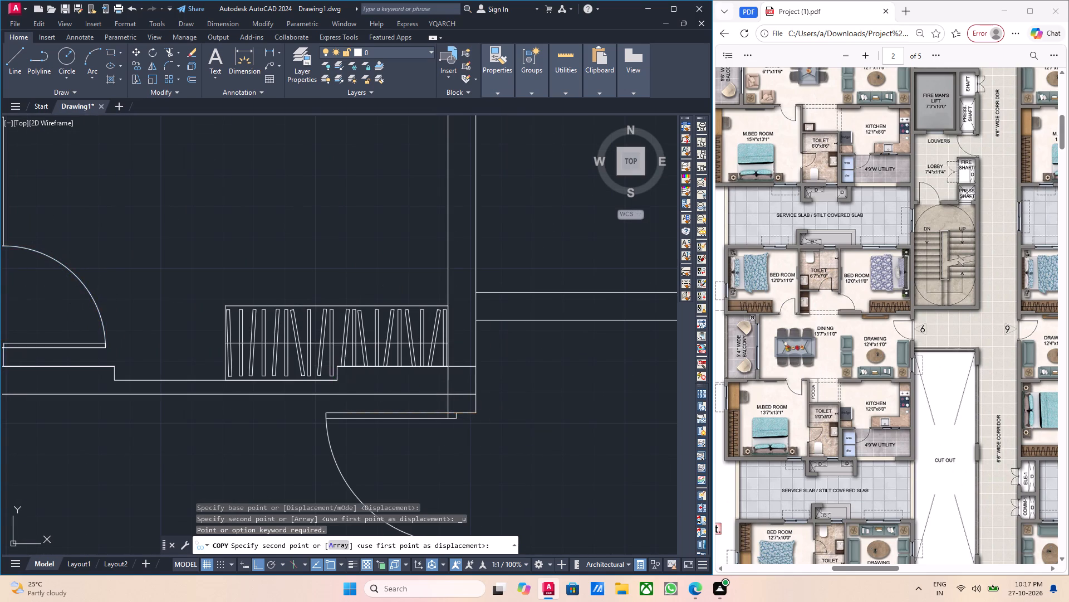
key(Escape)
Copy the upper apartment's right bedroom door to the lower right bedroom, based where the bottom wall's lower line meets the right wall's inner face.
middle_drag(213, 343, 306, 338)
scroll(223, 327, up, 2)
drag(223, 330, 157, 315)
click(126, 305)
scroll(172, 325, down, 3)
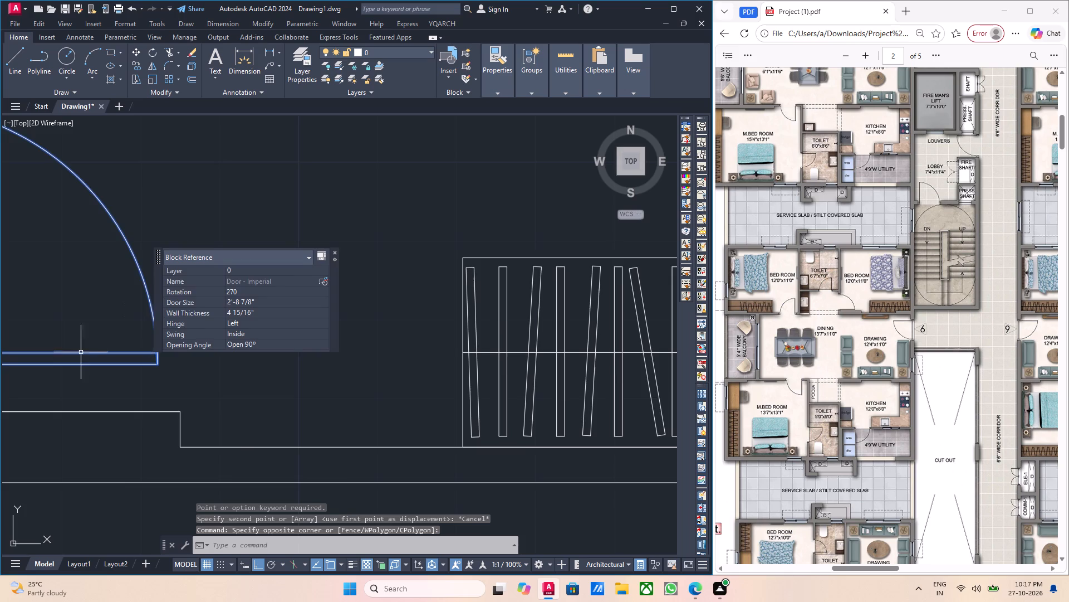
middle_drag(137, 352, 199, 352)
scroll(194, 357, down, 3)
middle_drag(257, 385, 210, 399)
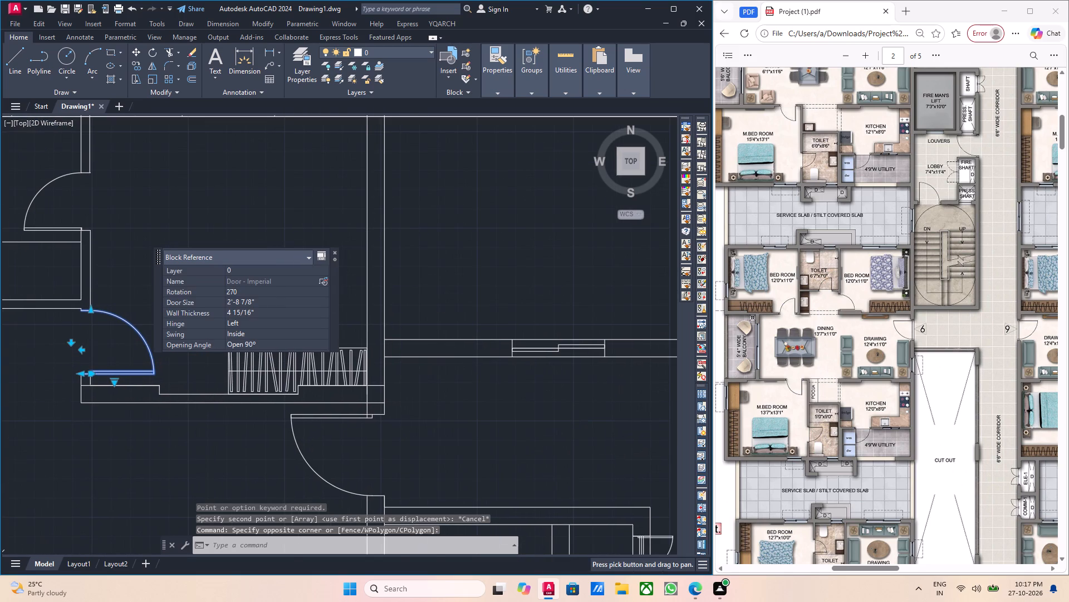
key(c)
key(o)
key(Return)
scroll(366, 392, up, 2)
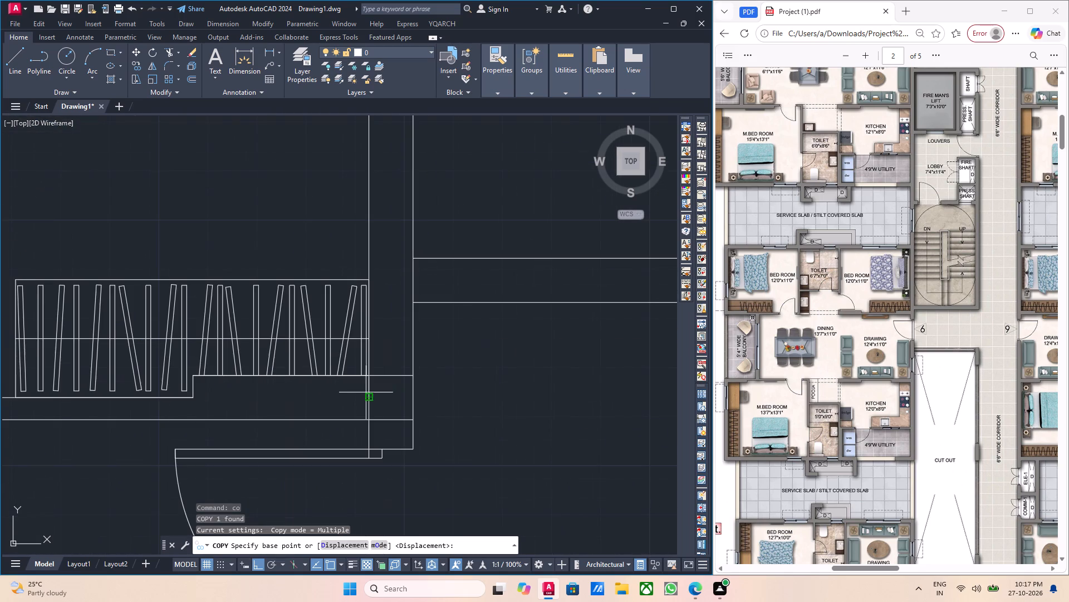
click(370, 424)
scroll(352, 365, down, 4)
scroll(363, 412, down, 4)
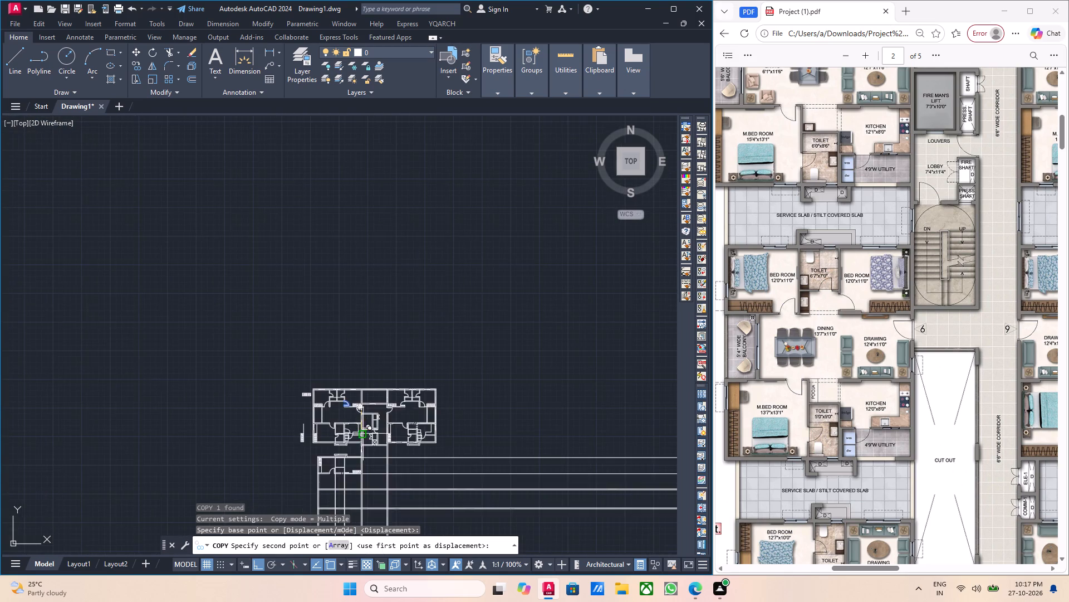
middle_drag(359, 443, 336, 289)
scroll(310, 361, up, 3)
middle_drag(339, 283, 334, 342)
scroll(334, 341, up, 1)
scroll(339, 338, down, 1)
scroll(405, 268, up, 3)
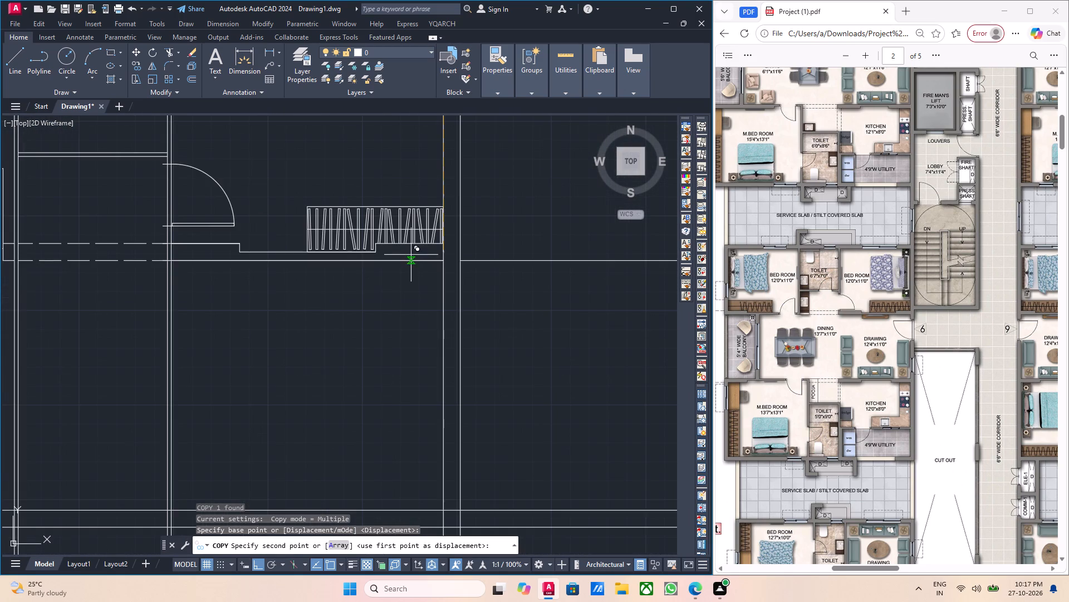
click(444, 261)
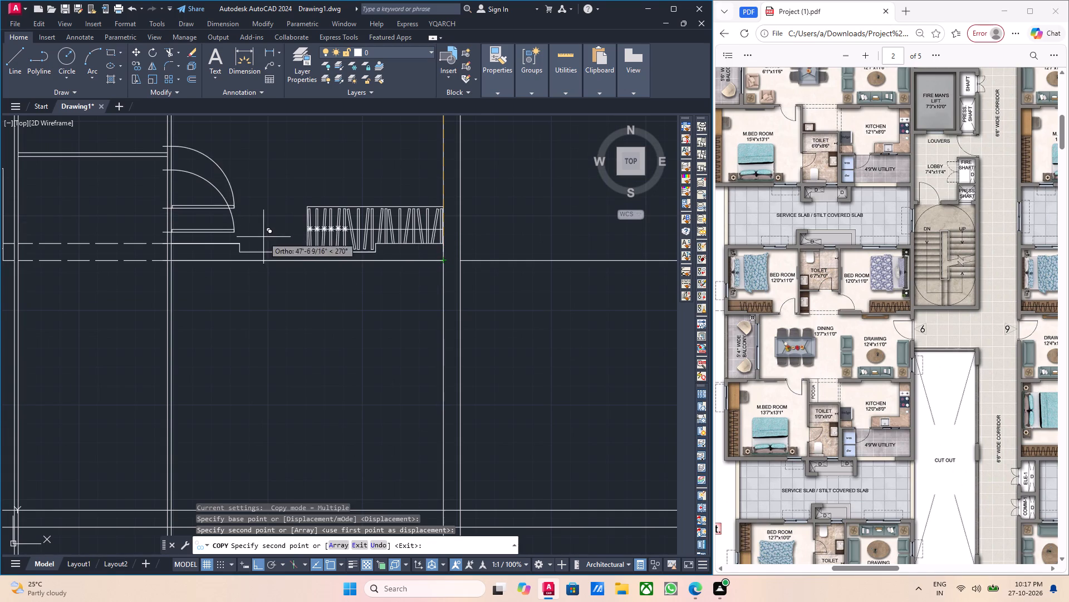
middle_drag(282, 261, 307, 301)
scroll(197, 247, up, 2)
key(Escape)
key(Escape)
Move the copied bedroom door sideways so its wall-thickness end sits on the inner face of the toilet's right side wall.
drag(362, 295, 352, 290)
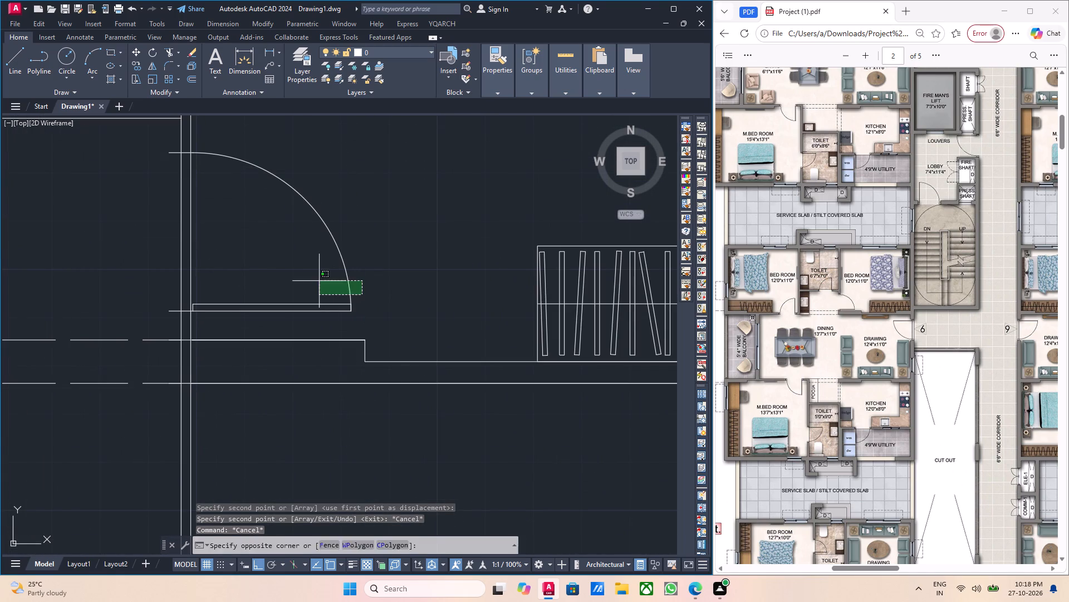
click(316, 279)
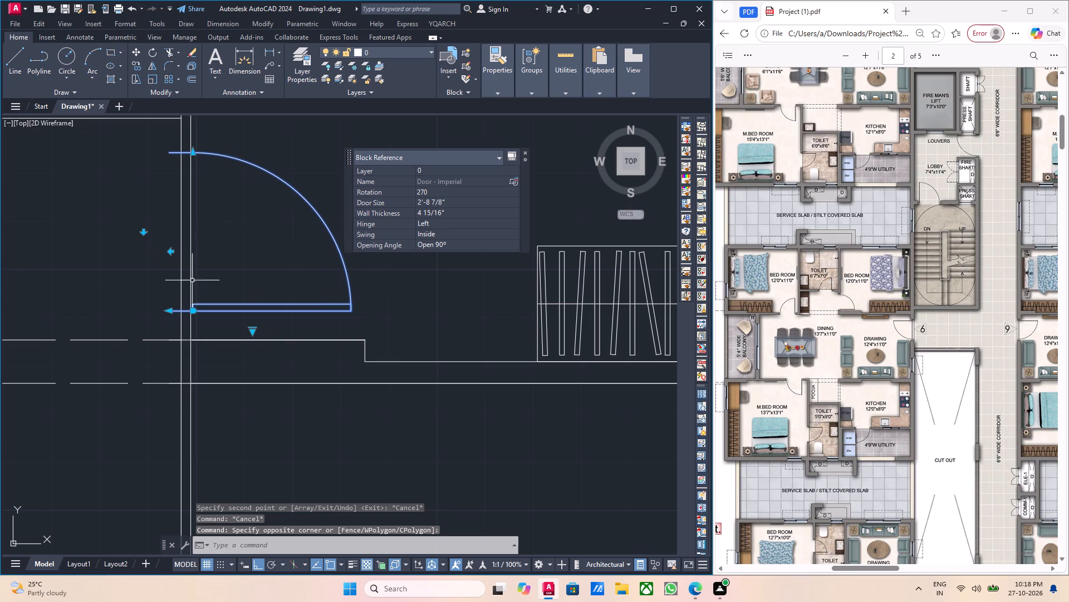
middle_drag(219, 288, 268, 294)
scroll(229, 333, up, 2)
key(m)
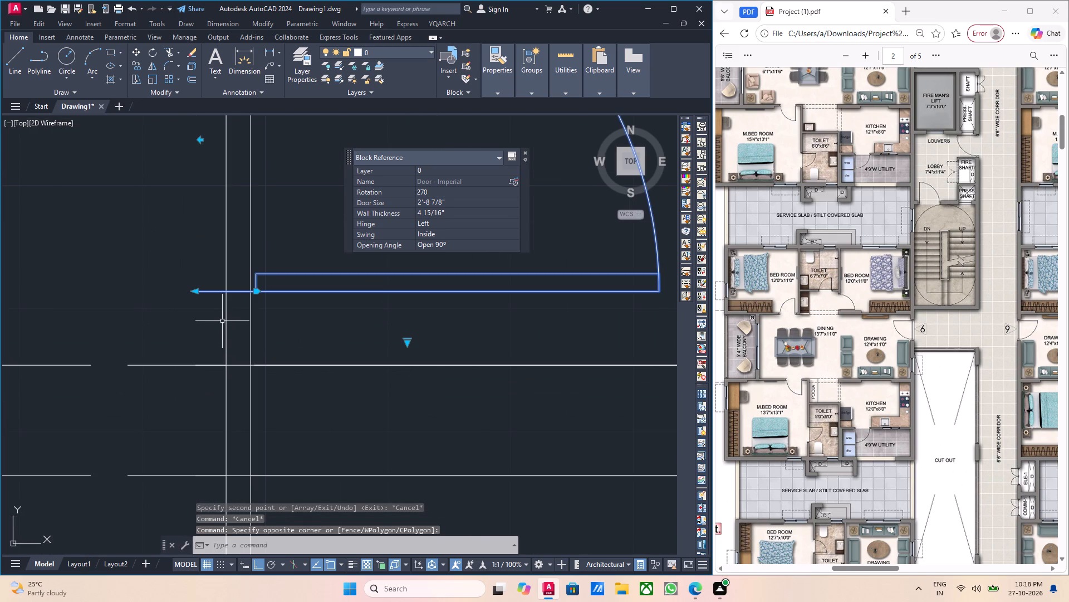
key(Return)
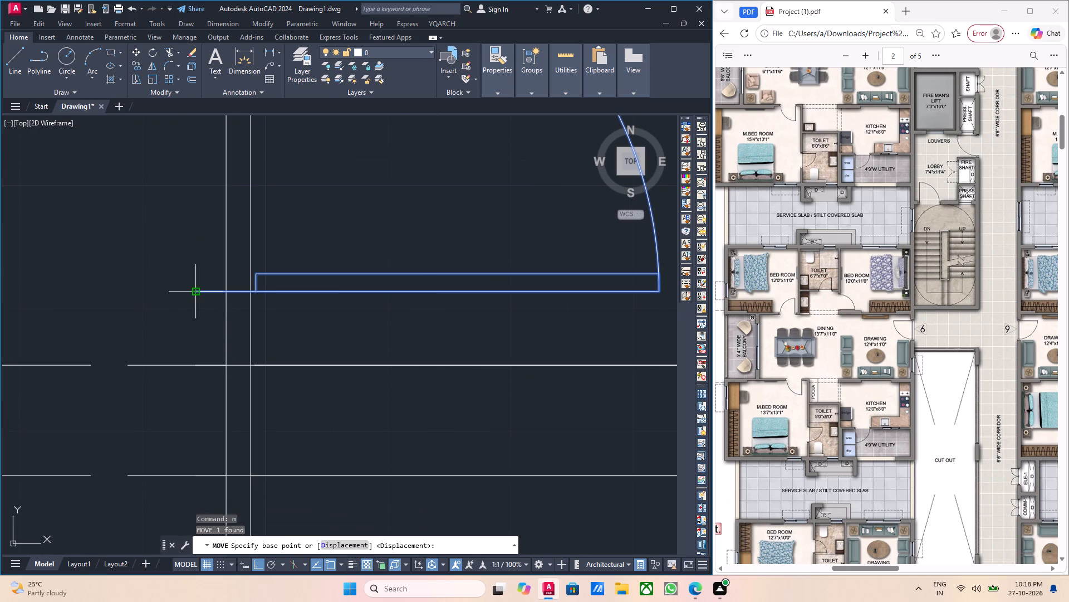
drag(198, 293, 205, 293)
click(224, 291)
scroll(224, 291, down, 2)
key(Escape)
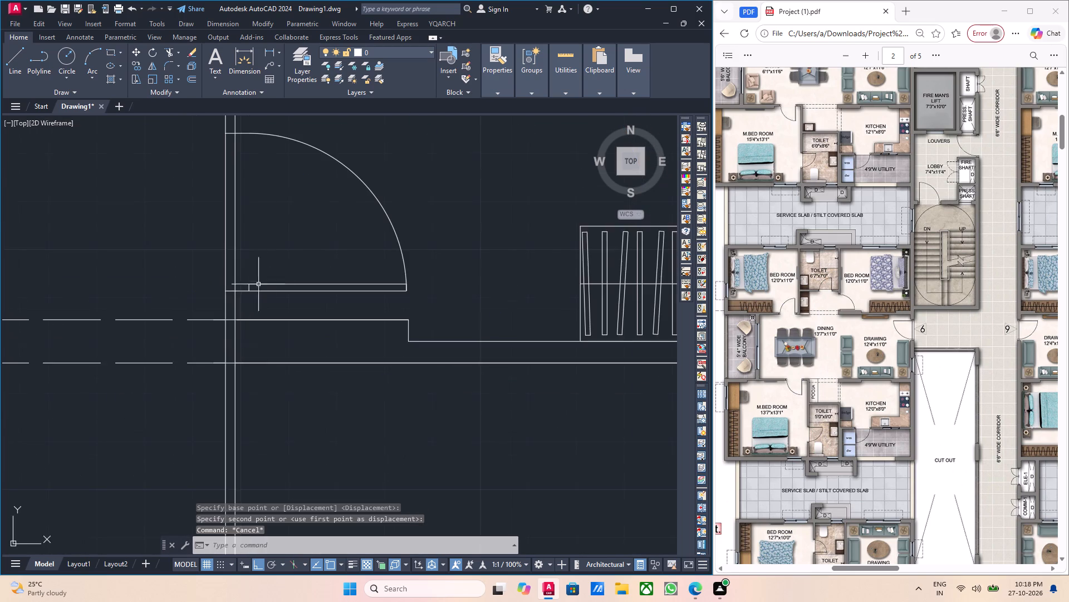
Trim both lines of the toilet's right side wall across the new bedroom door opening.
middle_drag(272, 284, 281, 315)
text(tr)
key(Return)
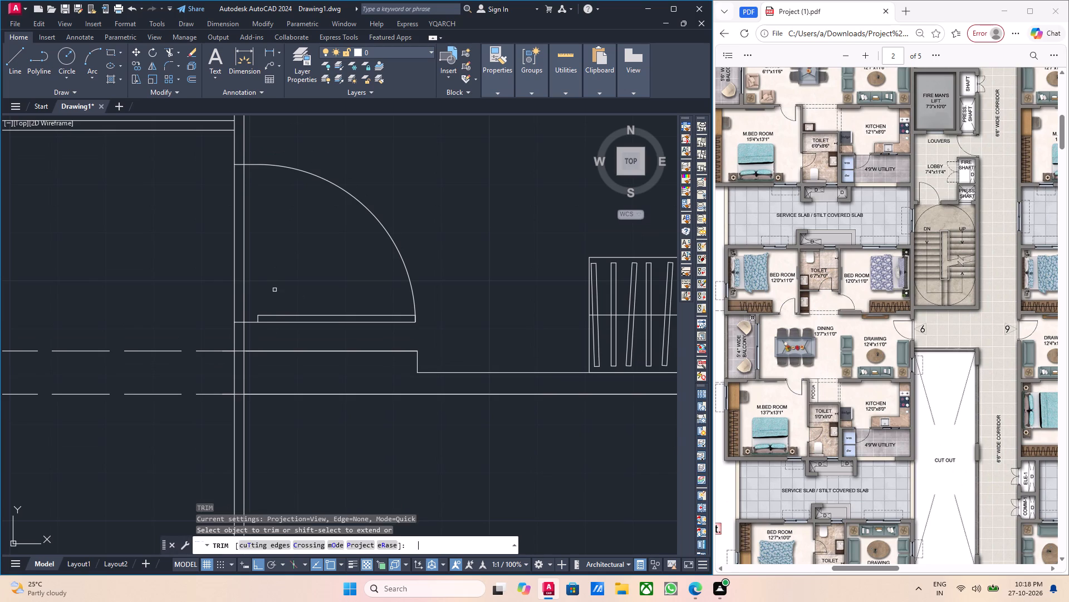
click(271, 287)
click(221, 266)
scroll(223, 265, down, 2)
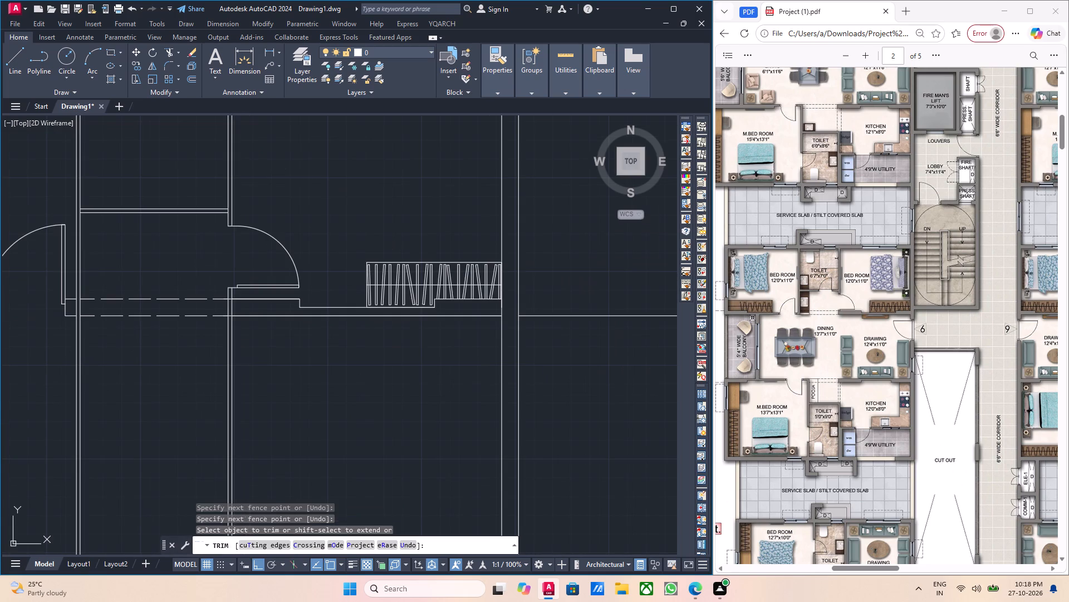
key(Escape)
Offset the inner line of the lower toilet's right wall 6" into the toilet.
scroll(283, 285, down, 1)
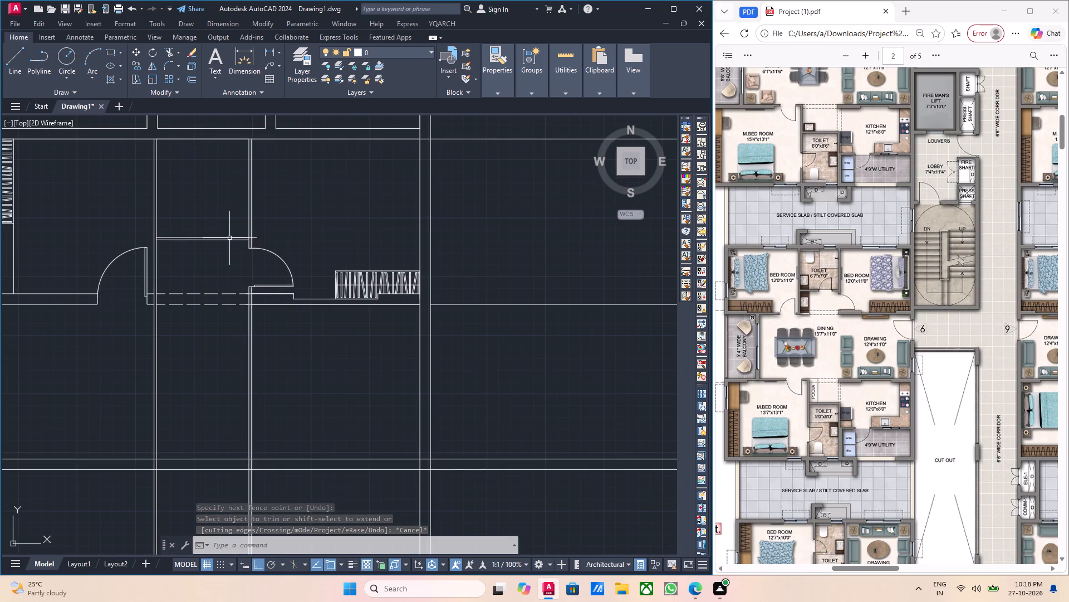
scroll(246, 235, up, 1)
middle_drag(288, 308, 290, 313)
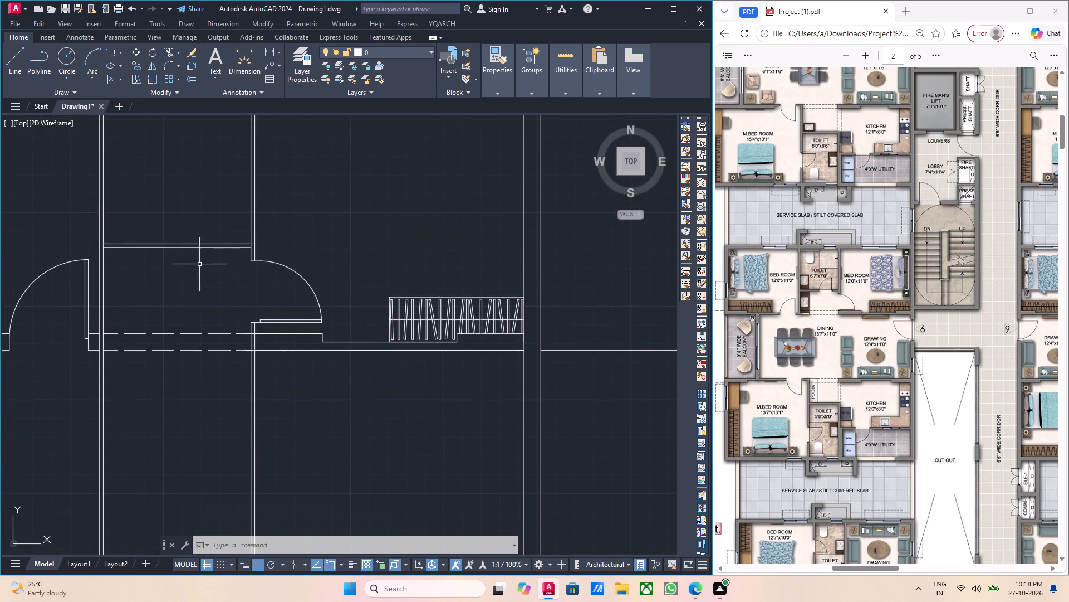
scroll(207, 255, up, 1)
middle_drag(219, 270, 243, 327)
scroll(271, 288, up, 1)
click(317, 268)
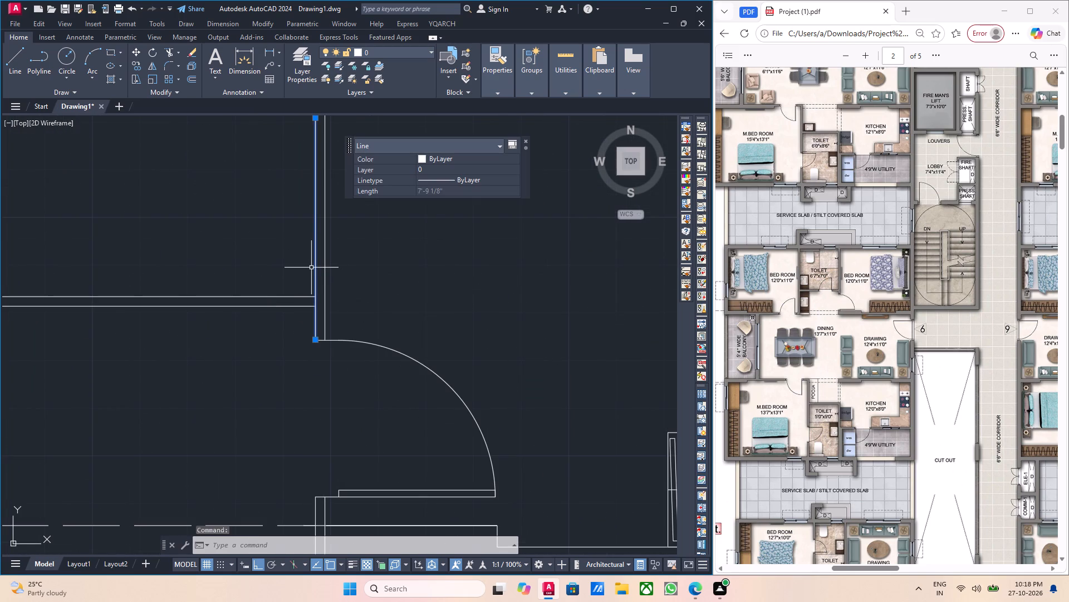
key(o)
key(Return)
click(313, 295)
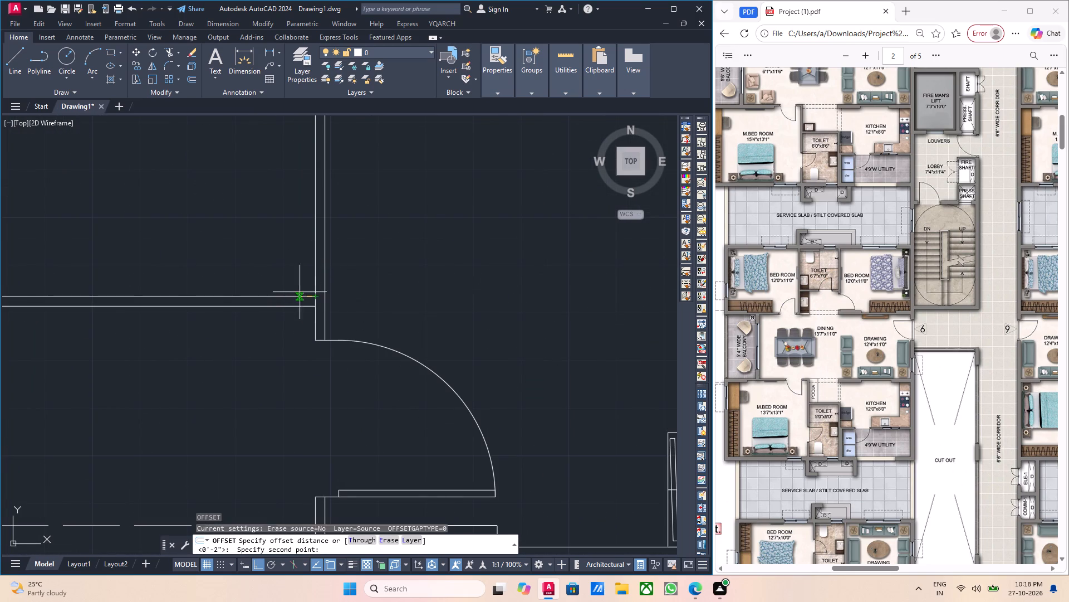
key(6)
key(Return)
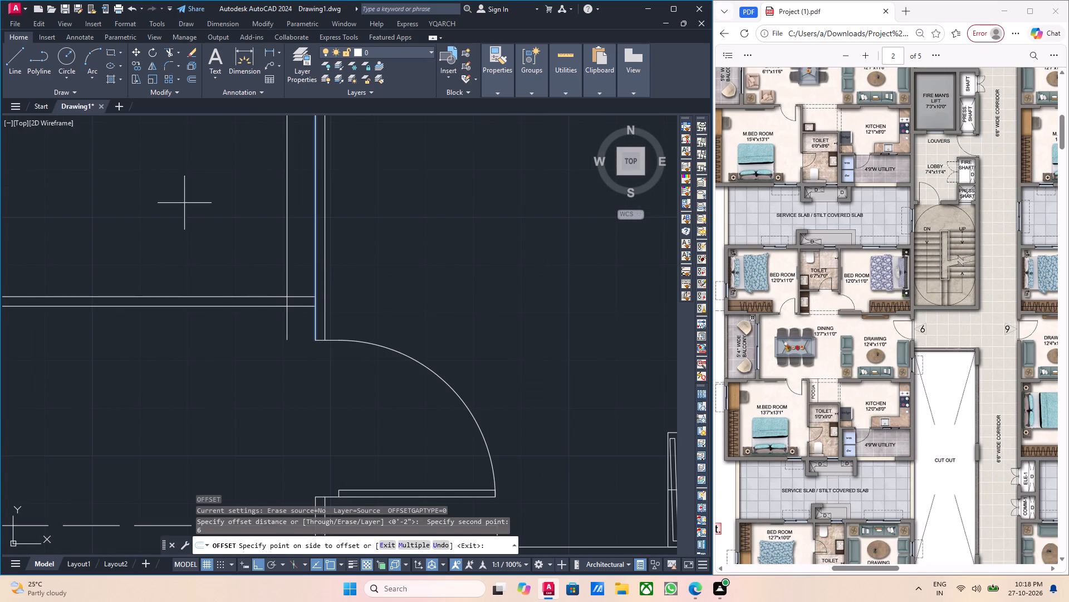
drag(188, 228, 192, 247)
scroll(236, 283, down, 2)
key(Escape)
key(grave)
key(Escape)
Offset the new vertical line inside the lower toilet by 2'6" further into the room, away from the right wall.
scroll(257, 300, down, 3)
middle_drag(248, 279, 252, 339)
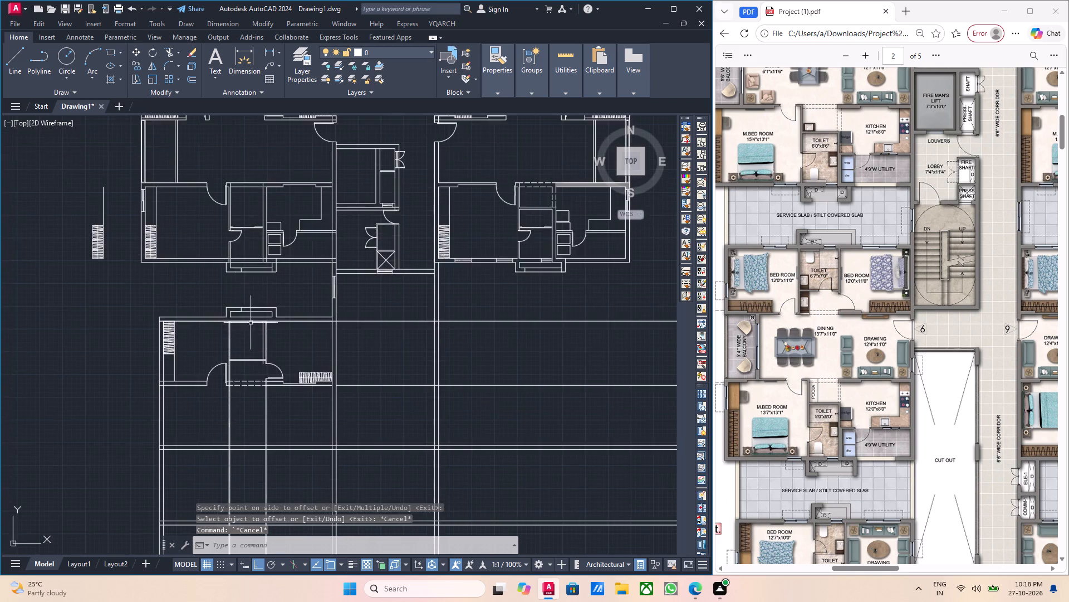
scroll(242, 339, up, 3)
scroll(290, 372, up, 1)
click(347, 377)
click(332, 369)
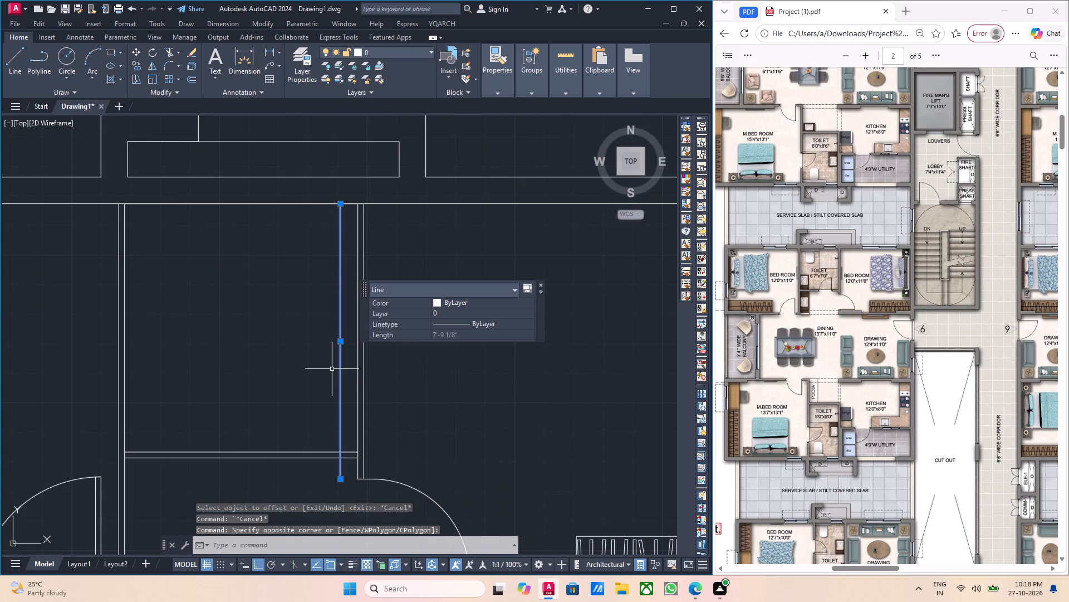
key(o)
key(Return)
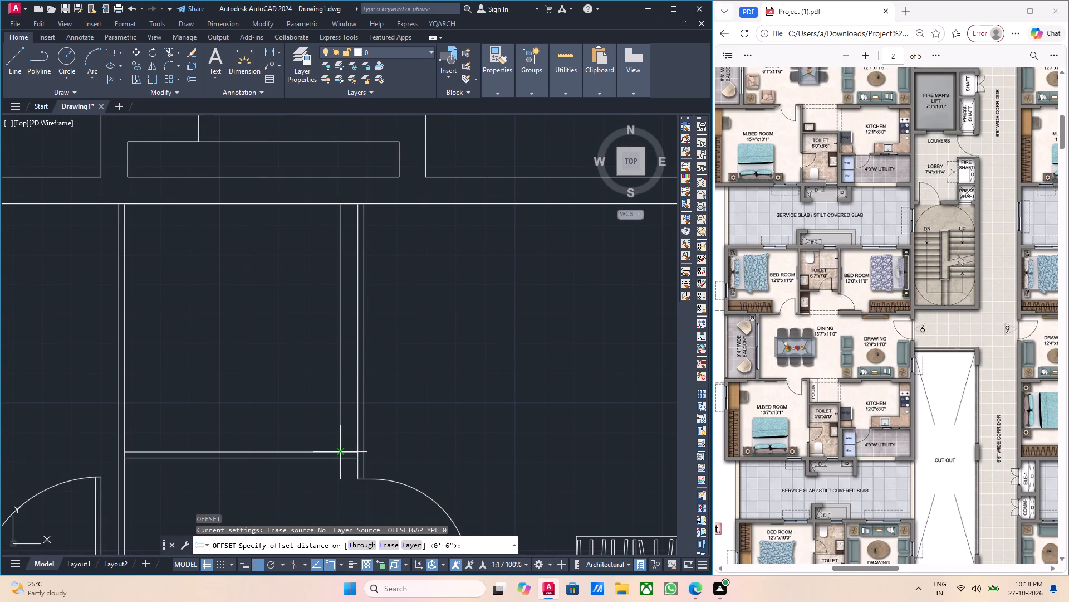
drag(341, 453, 334, 450)
text(2'6)
key(Return)
click(263, 404)
scroll(267, 407, down, 1)
key(Escape)
key(grave)
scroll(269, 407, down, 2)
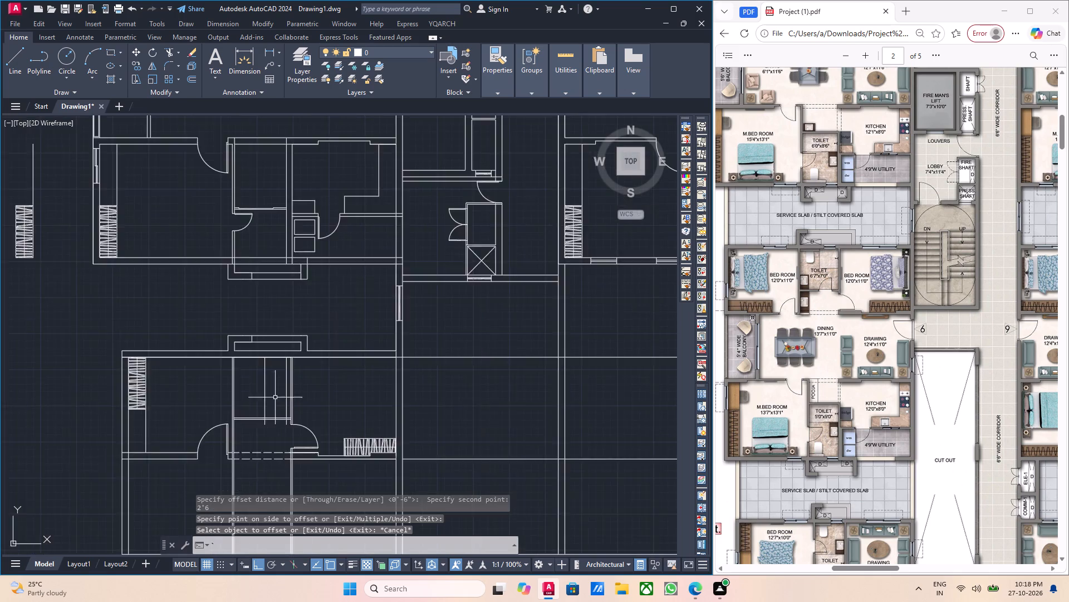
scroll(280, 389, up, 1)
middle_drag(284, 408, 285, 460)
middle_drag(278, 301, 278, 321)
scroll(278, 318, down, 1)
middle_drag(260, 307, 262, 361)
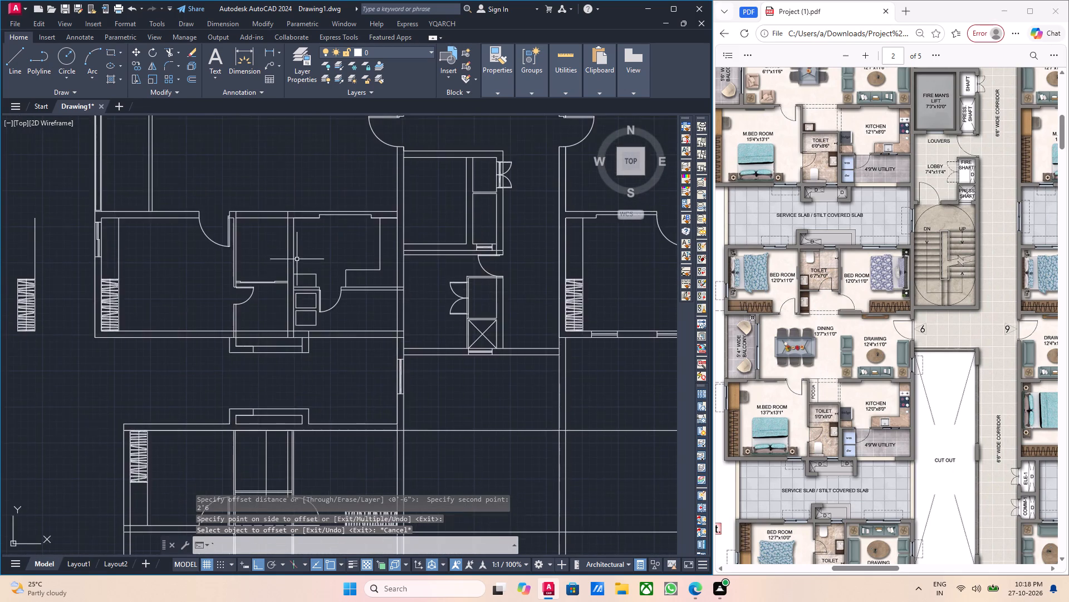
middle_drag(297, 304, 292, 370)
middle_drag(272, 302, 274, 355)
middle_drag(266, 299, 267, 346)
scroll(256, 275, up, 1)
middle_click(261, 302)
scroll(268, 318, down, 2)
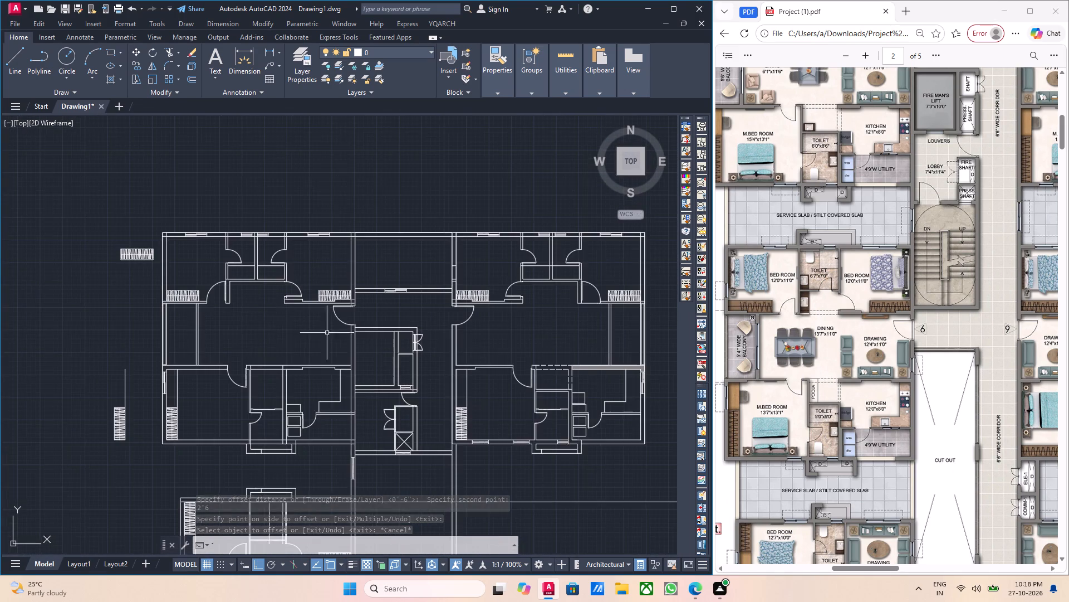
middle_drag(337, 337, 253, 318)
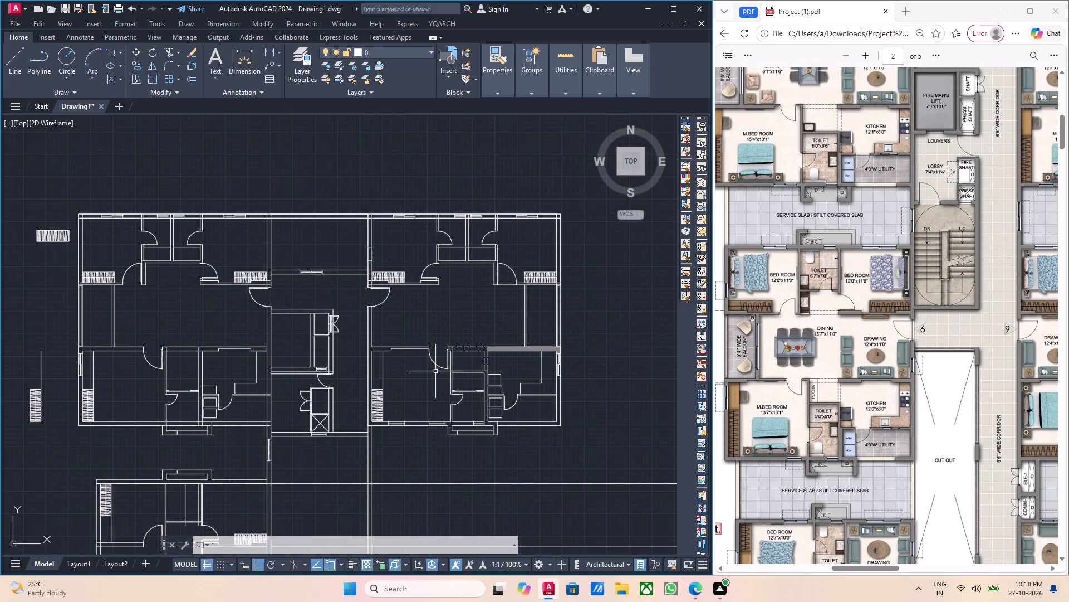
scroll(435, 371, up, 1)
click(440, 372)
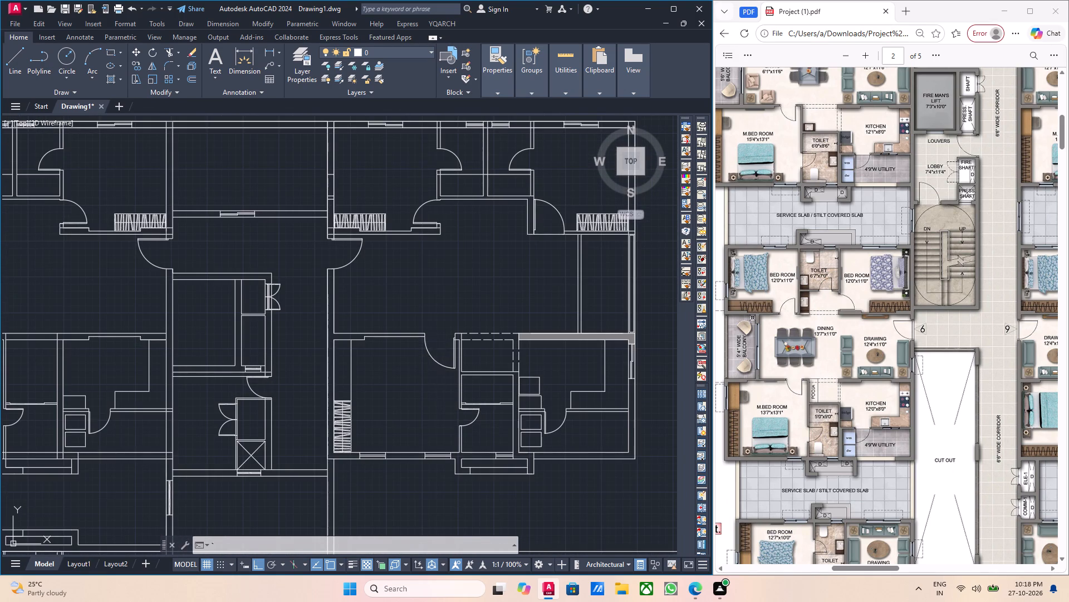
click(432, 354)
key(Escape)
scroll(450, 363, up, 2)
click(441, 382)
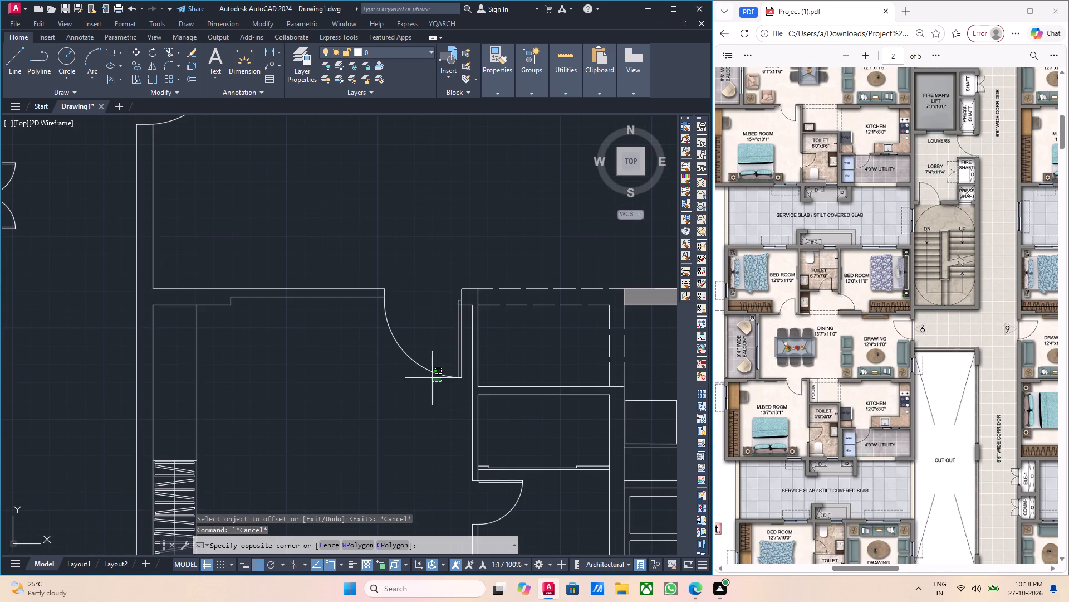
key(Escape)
Copy the upper apartment's right toilet door about 54'-4" straight down, beside the lower toilet's right wall and below its bottom wall.
scroll(403, 359, down, 2)
middle_drag(290, 346, 463, 396)
middle_drag(286, 292, 319, 312)
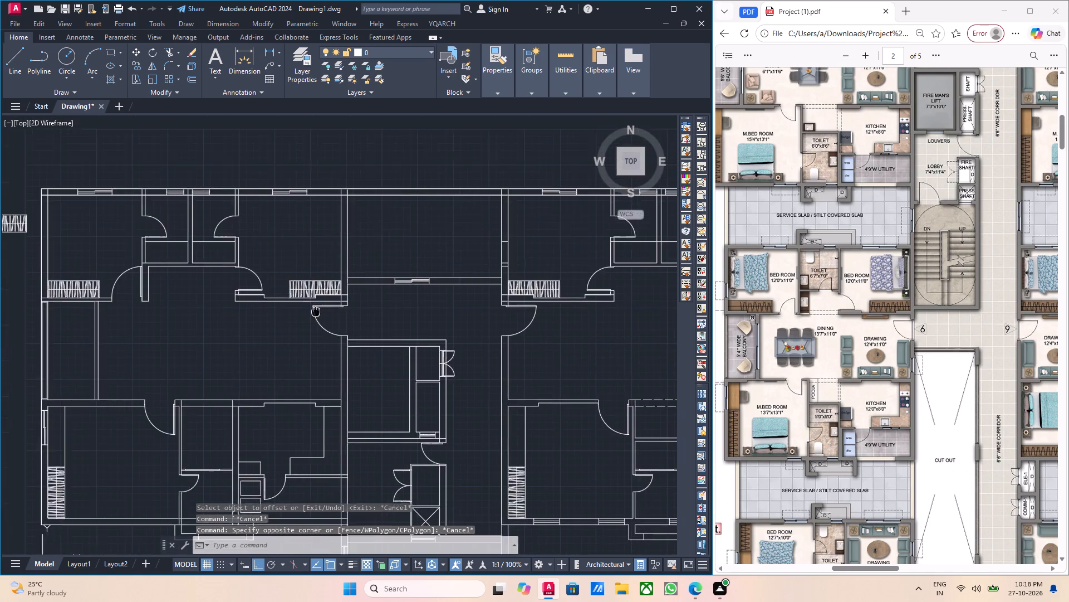
middle_drag(319, 312, 327, 317)
scroll(247, 237, up, 2)
drag(229, 235, 223, 232)
click(182, 218)
text(co)
key(Return)
click(251, 256)
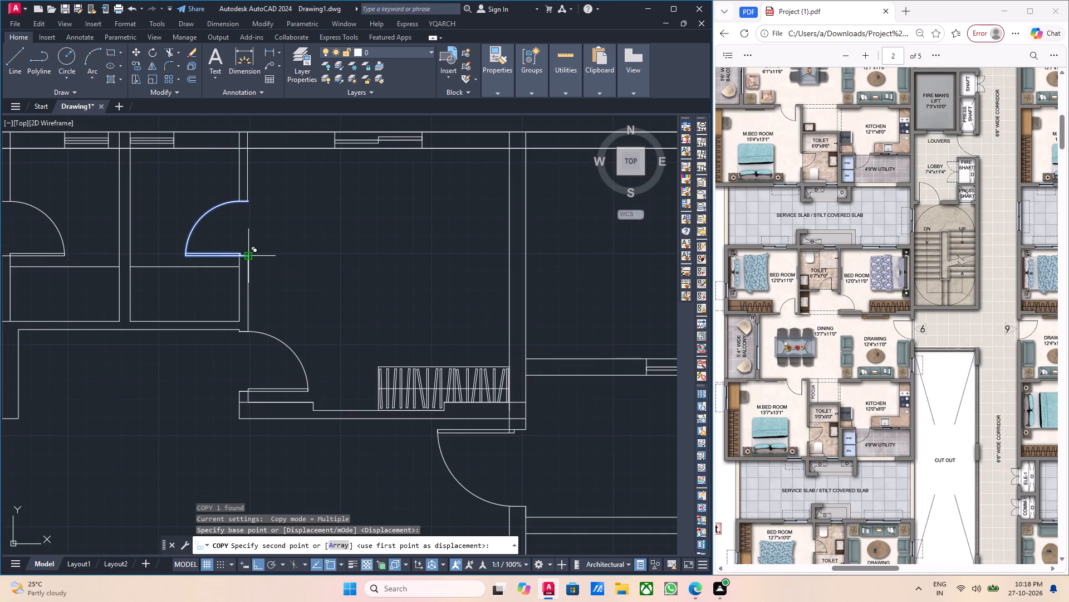
scroll(231, 357, down, 2)
middle_drag(239, 450, 237, 213)
middle_drag(245, 397, 255, 241)
middle_drag(264, 369, 308, 239)
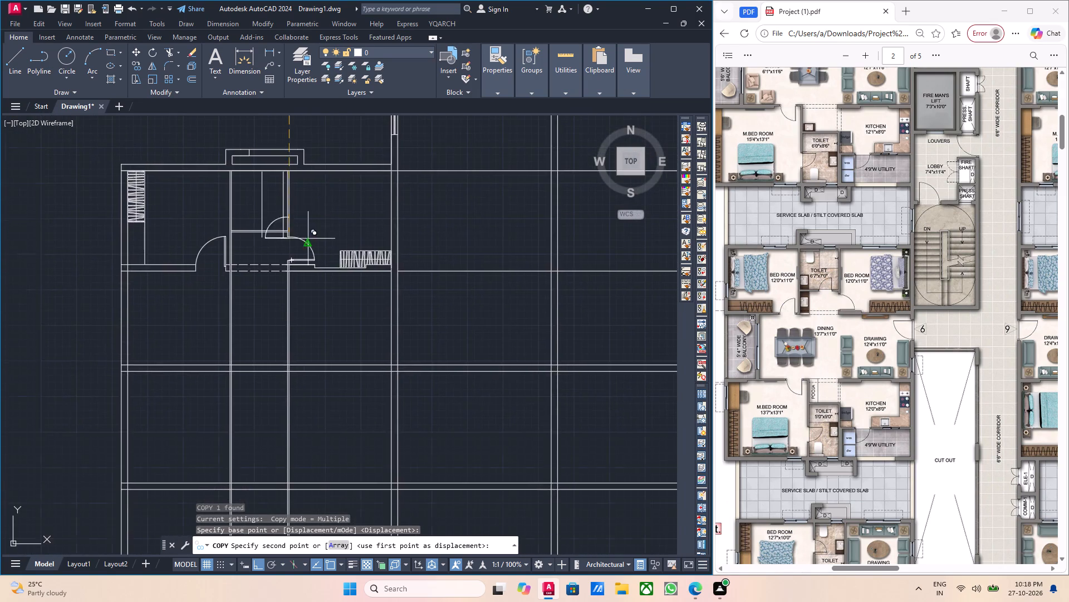
scroll(284, 236, up, 1)
middle_drag(299, 290, 318, 353)
scroll(292, 312, up, 3)
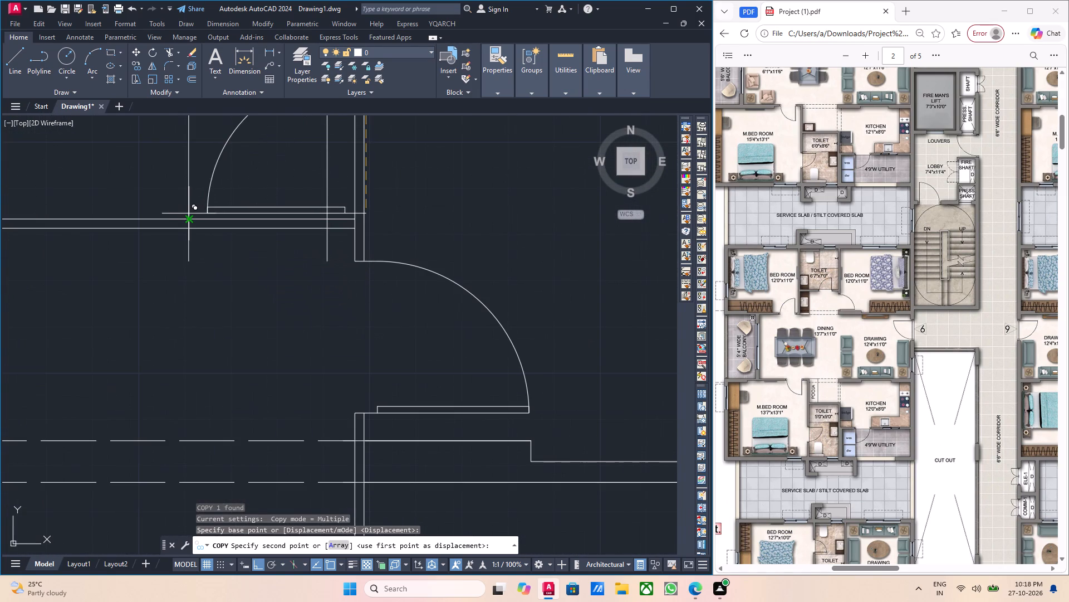
click(193, 391)
key(grave)
key(Escape)
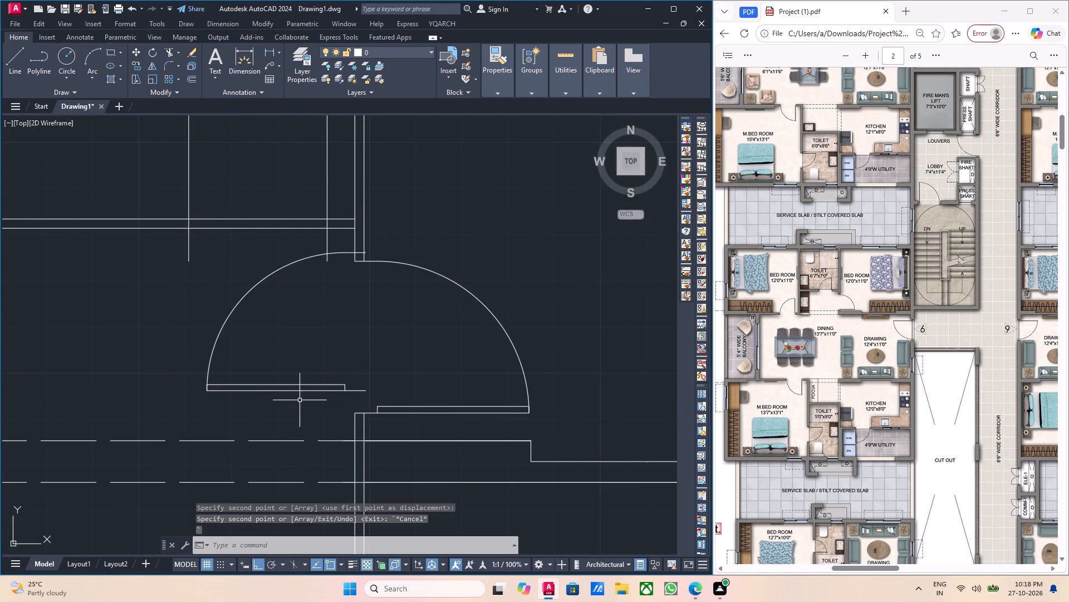
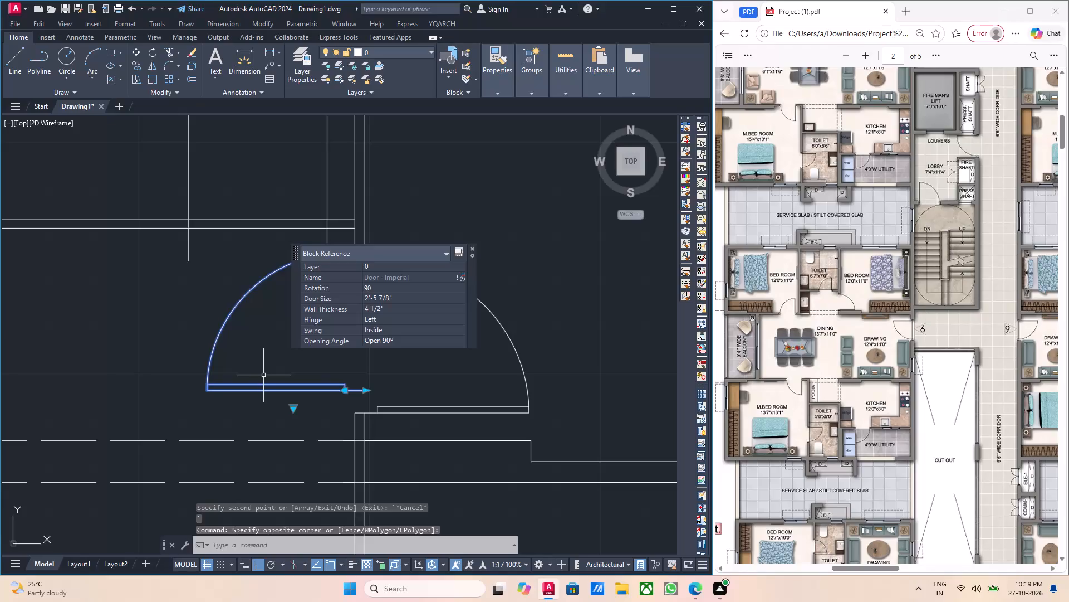
Rotate the copied toilet door 270° about the right end of its base line.
key(r)
key(o)
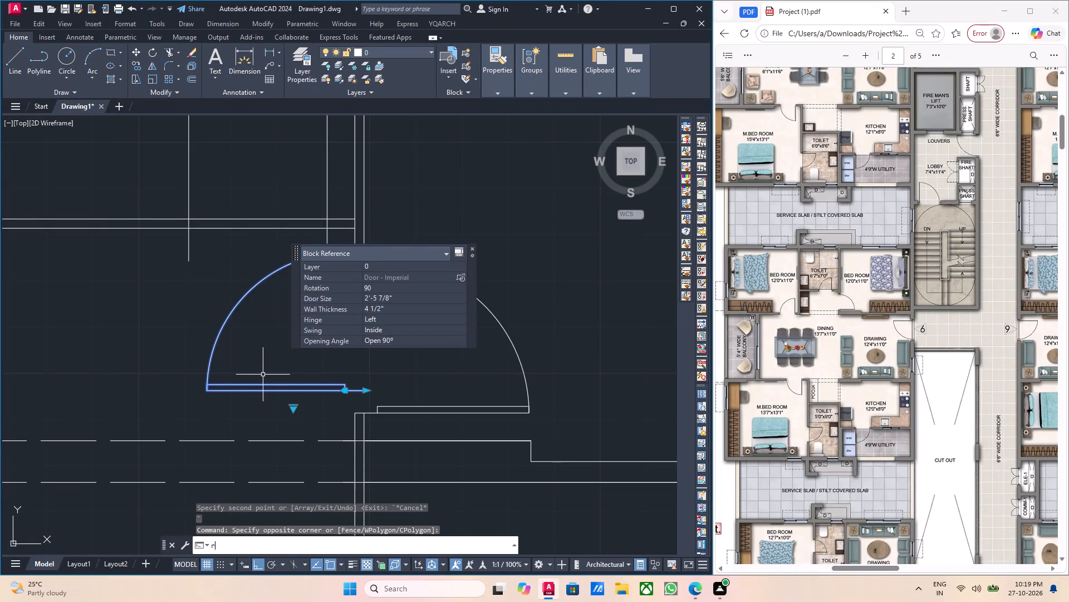
key(Return)
click(364, 394)
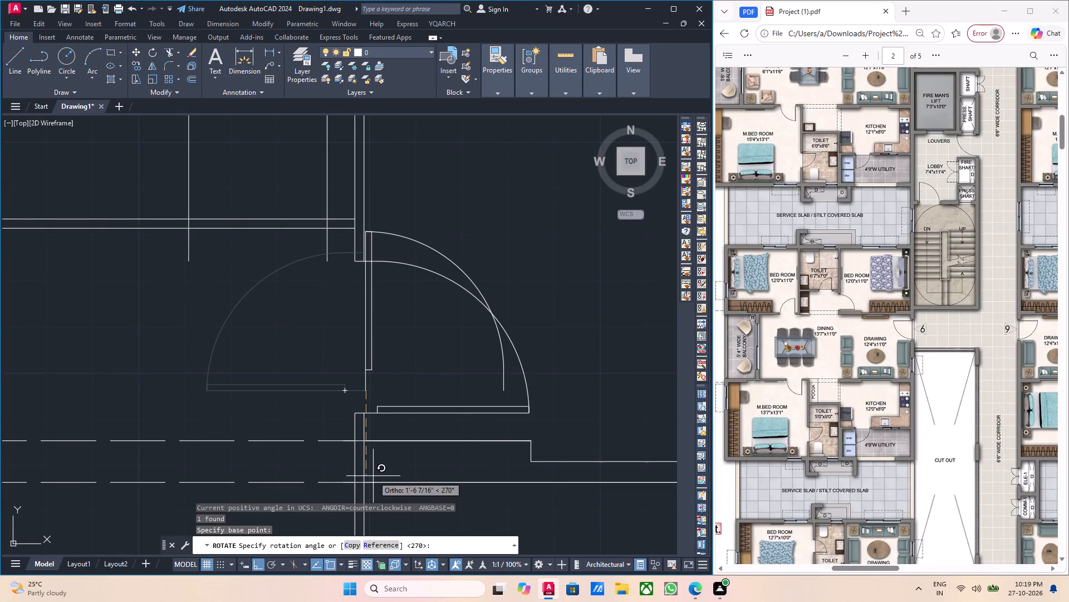
middle_drag(440, 483, 372, 433)
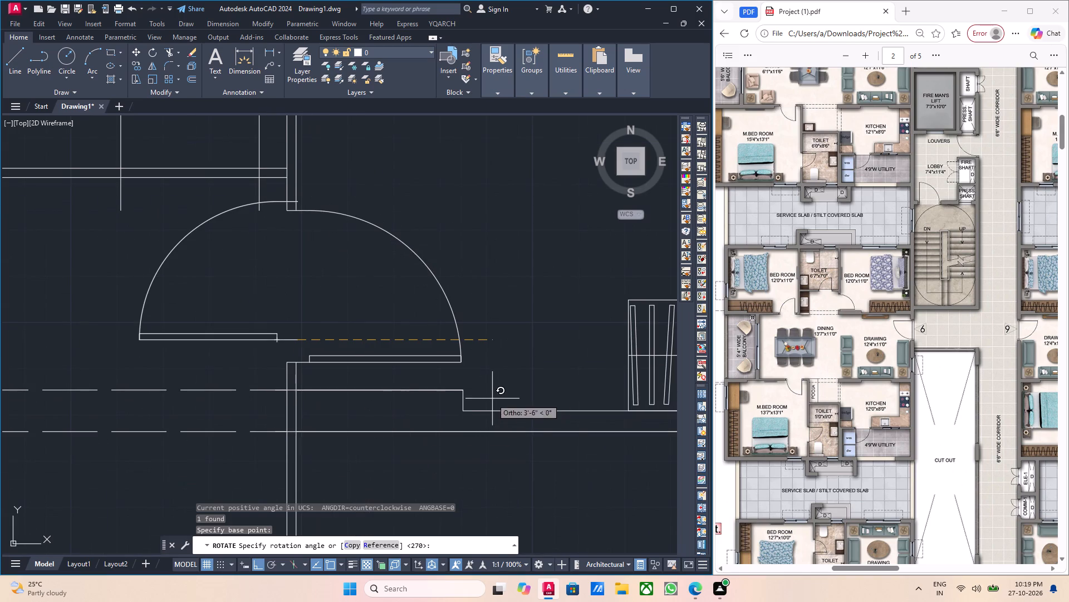
scroll(464, 480, down, 1)
middle_drag(457, 477, 433, 290)
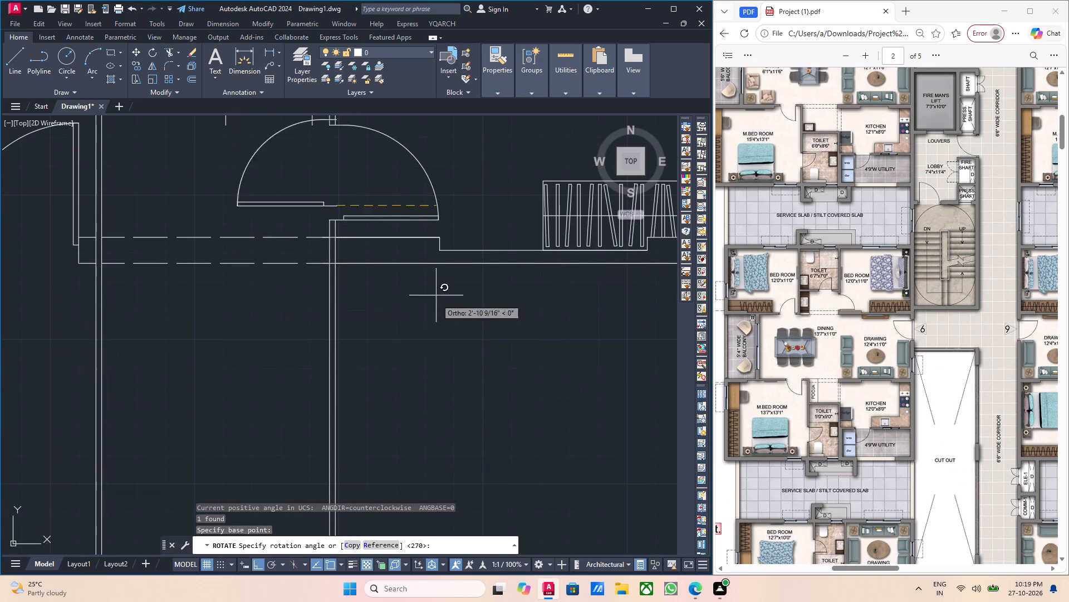
click(390, 423)
Mirror the rotated toilet door across a vertical line through its arc's free end, erasing the original.
middle_drag(425, 365, 423, 496)
middle_drag(364, 339, 381, 401)
drag(375, 391, 360, 385)
click(334, 374)
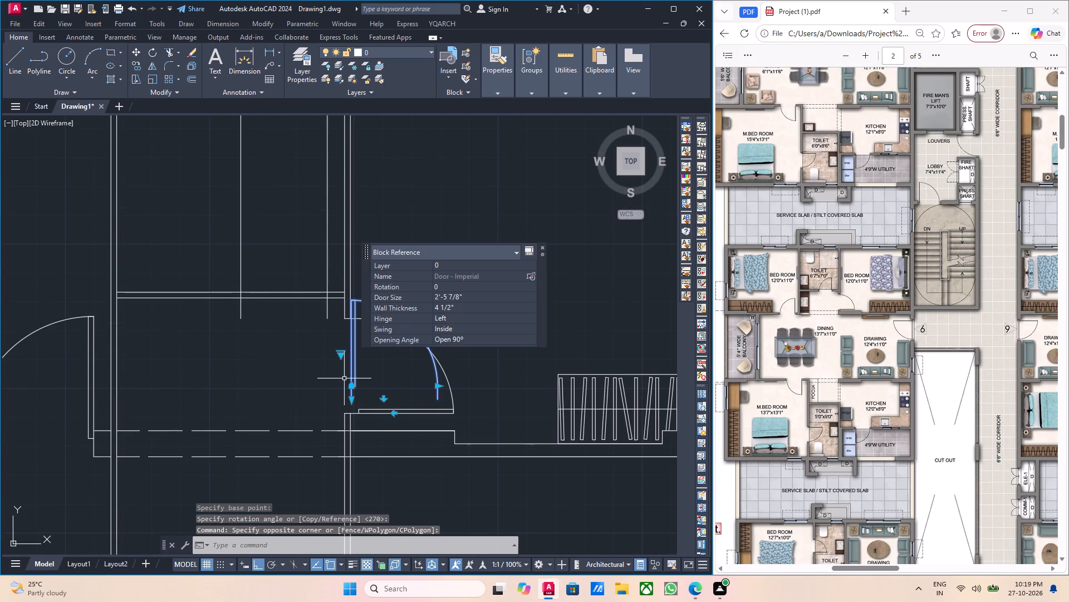
text(mi)
key(Return)
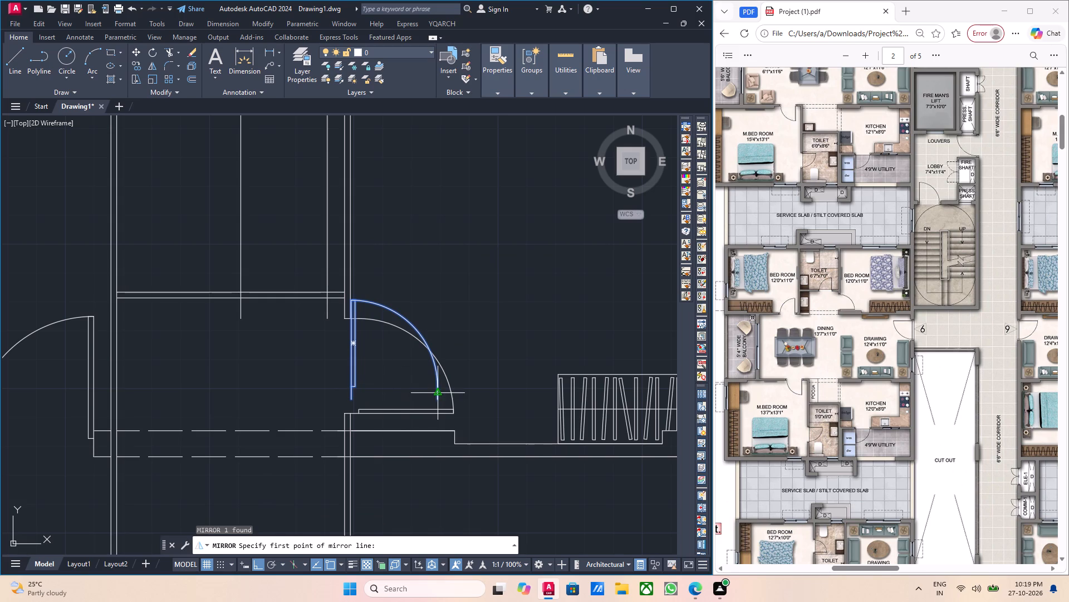
click(437, 402)
click(446, 292)
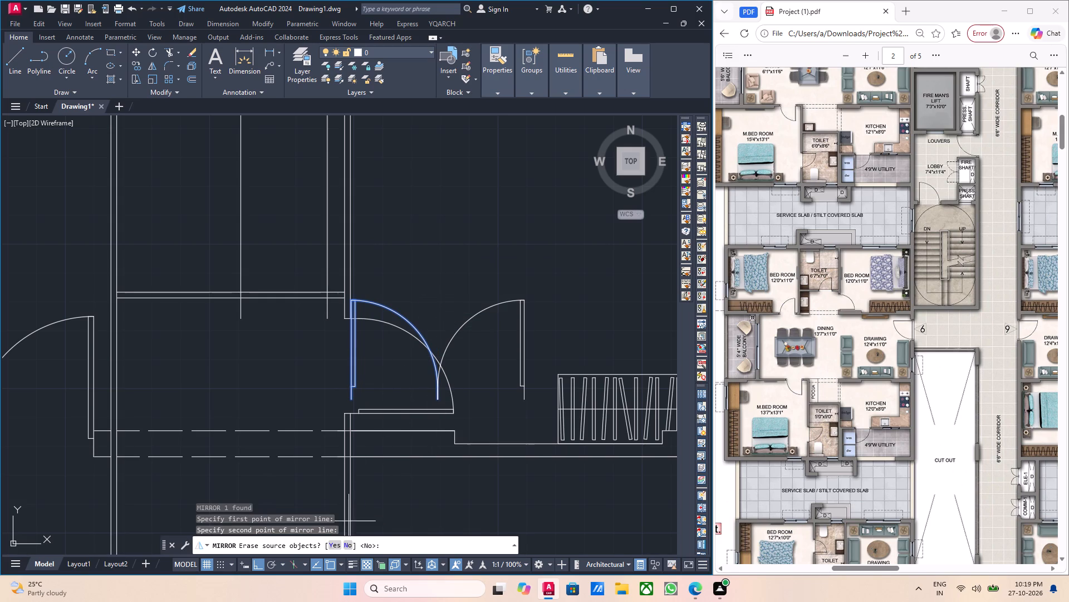
click(334, 546)
Move the mirrored door by its hinge corner onto the toilet's bottom wall, at the vertical guide line nearest the right wall.
middle_drag(478, 394, 435, 430)
click(480, 377)
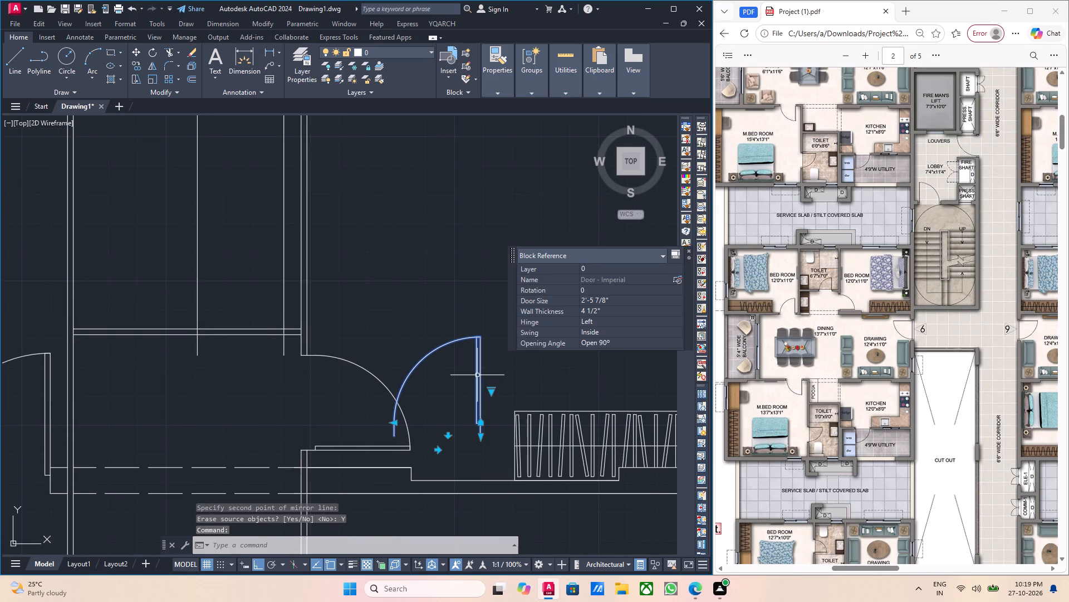
key(m)
key(Return)
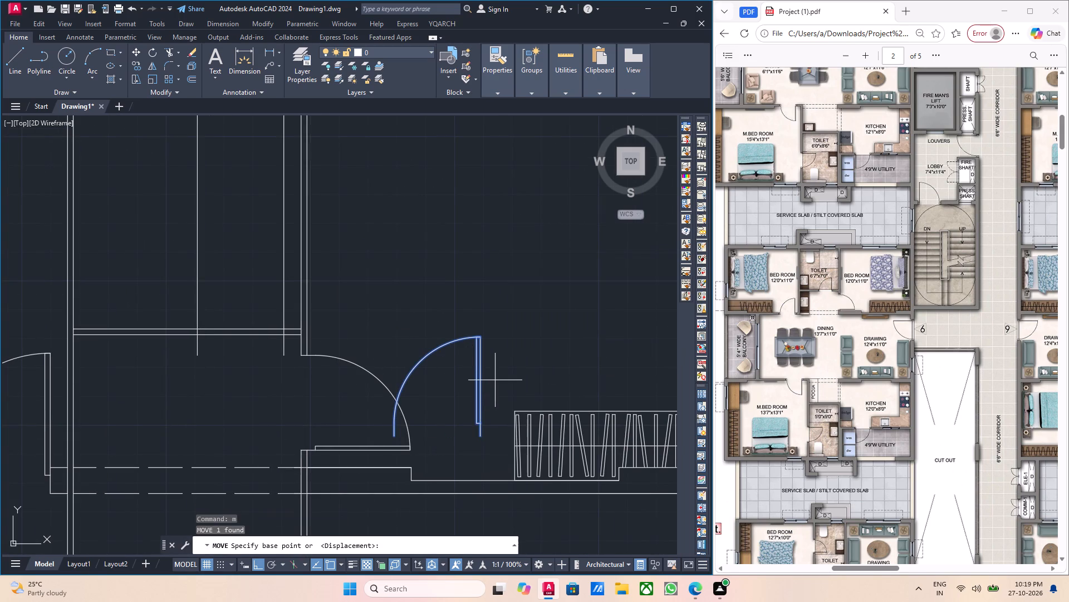
click(482, 438)
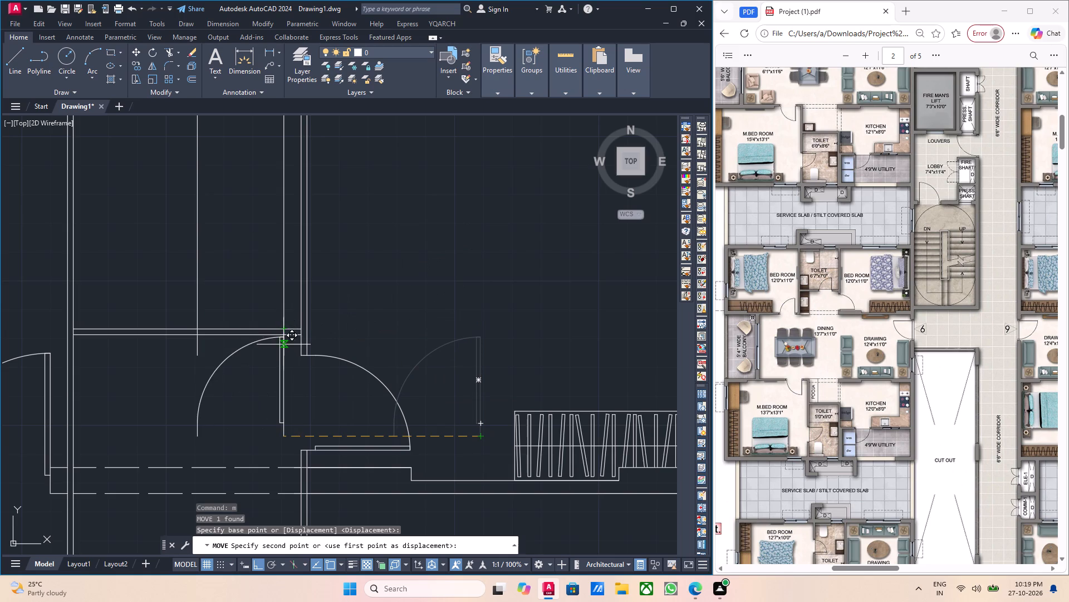
scroll(282, 339, up, 3)
click(283, 325)
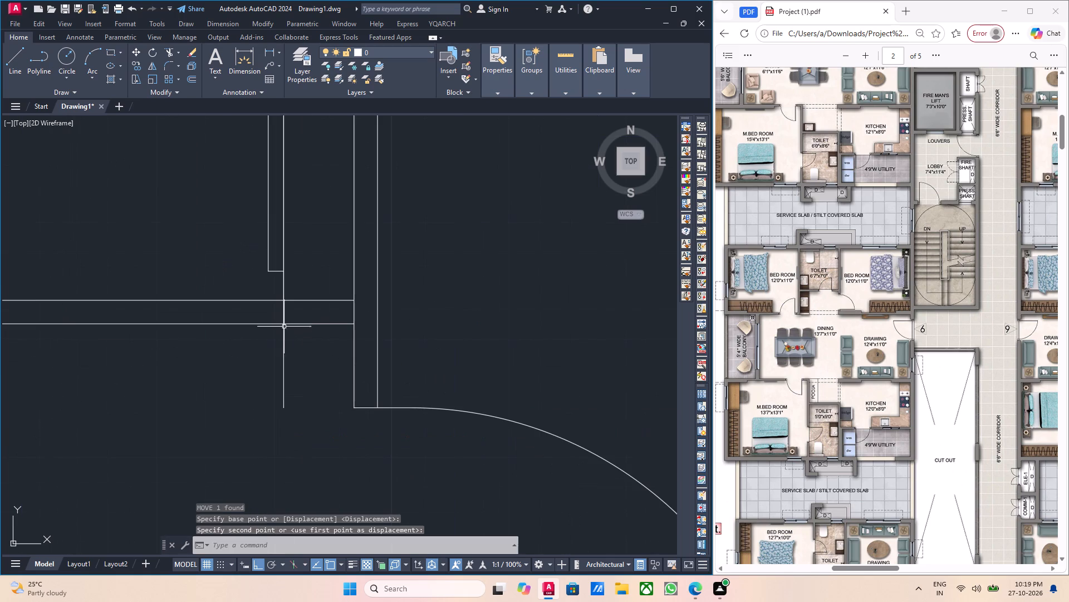
scroll(294, 341, down, 2)
key(Escape)
Erase the two vertical guide lines inside the lower toilet that marked the door's width.
middle_drag(215, 350, 242, 376)
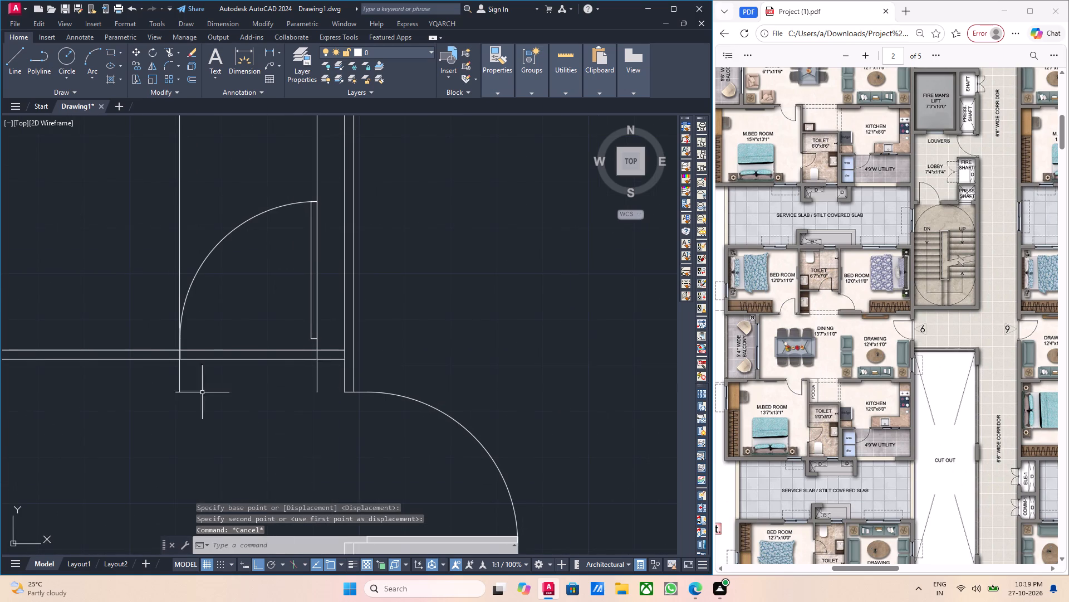
drag(208, 394, 189, 394)
click(175, 387)
scroll(180, 387, down, 3)
scroll(189, 313, up, 2)
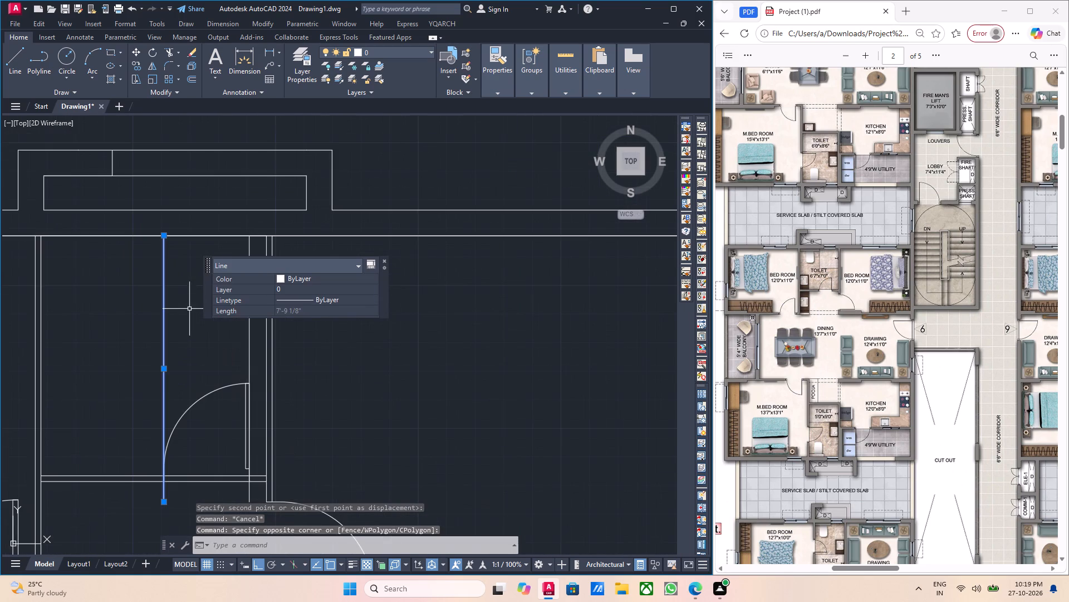
key(Delete)
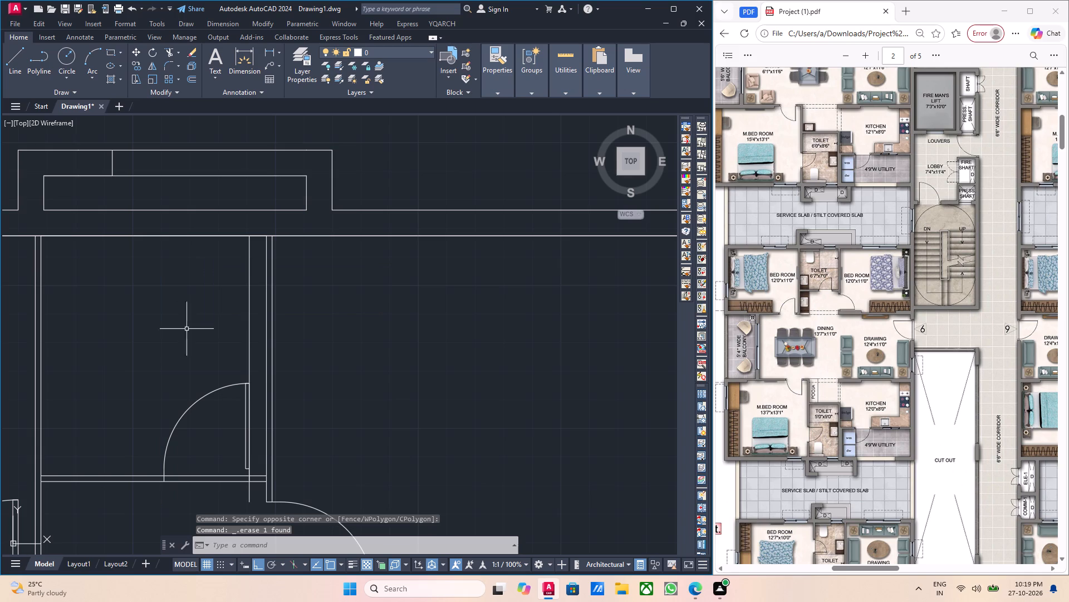
click(257, 333)
click(244, 326)
key(Delete)
Trim both lines of the toilet's bottom wall across the new toilet door opening.
middle_drag(232, 430, 219, 370)
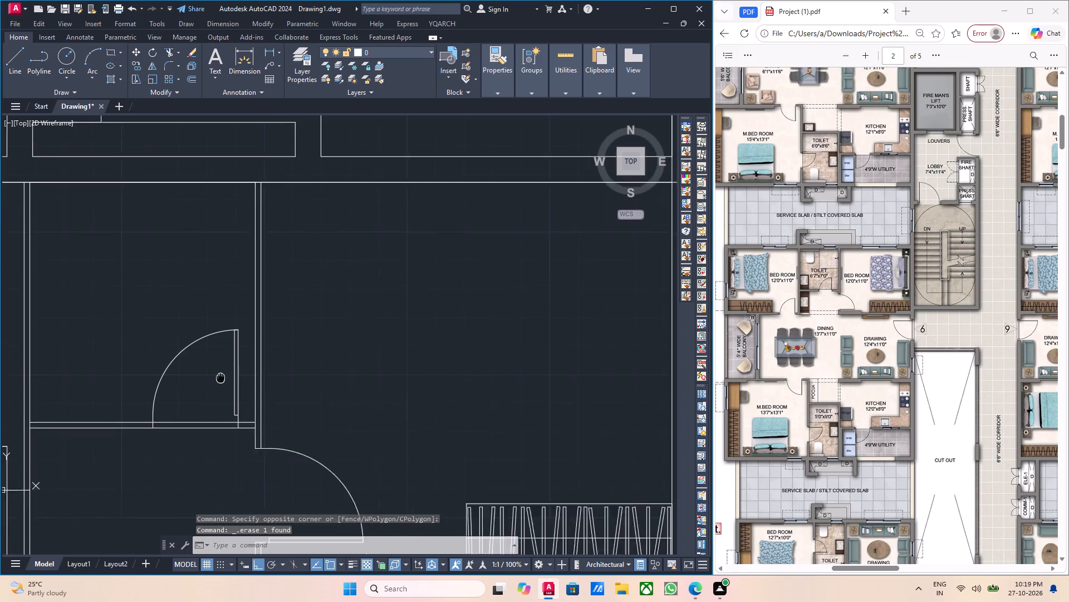
middle_drag(219, 370, 219, 352)
text(tr)
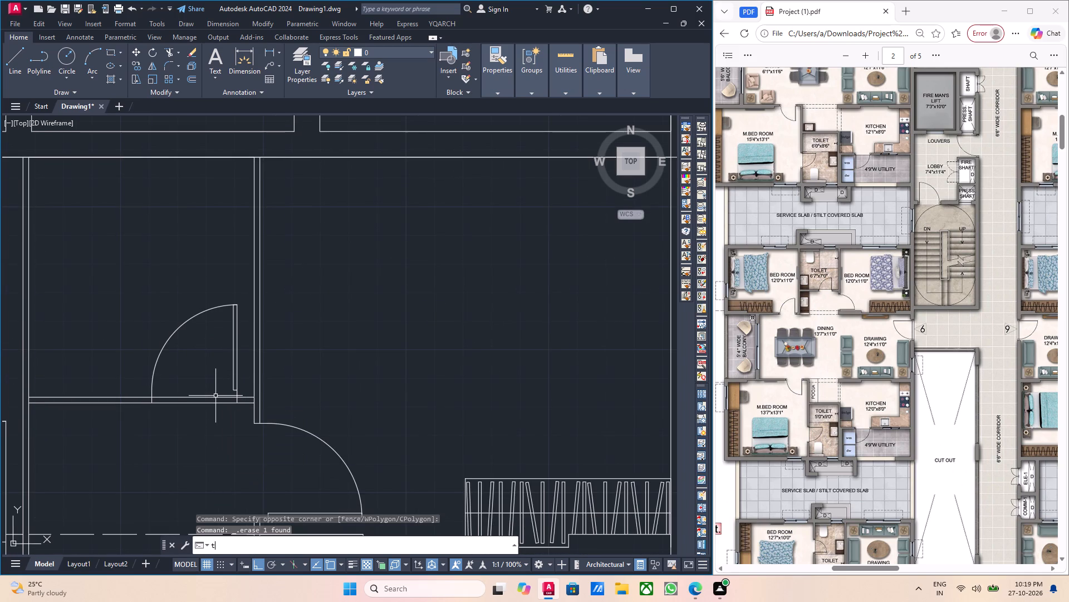
key(Return)
scroll(203, 410, up, 2)
click(197, 416)
click(183, 373)
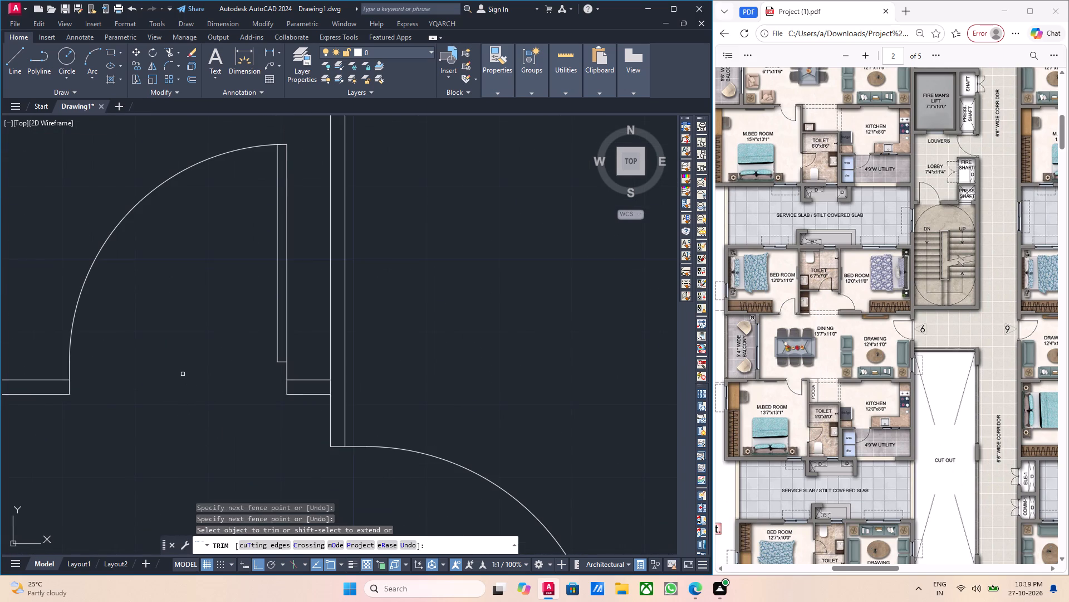
scroll(183, 374, down, 5)
scroll(181, 374, up, 1)
middle_drag(183, 381, 211, 383)
key(Escape)
middle_drag(242, 382, 300, 380)
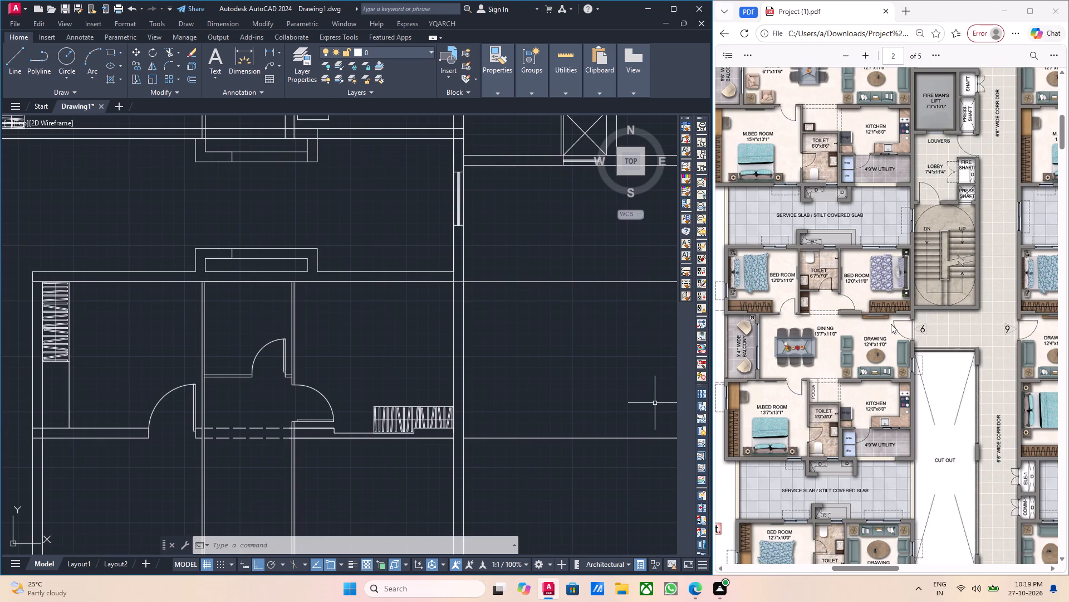
Examine the reference plan's balcony, dining and drawing areas below the two bedrooms of unit 6.
scroll(807, 263, up, 2)
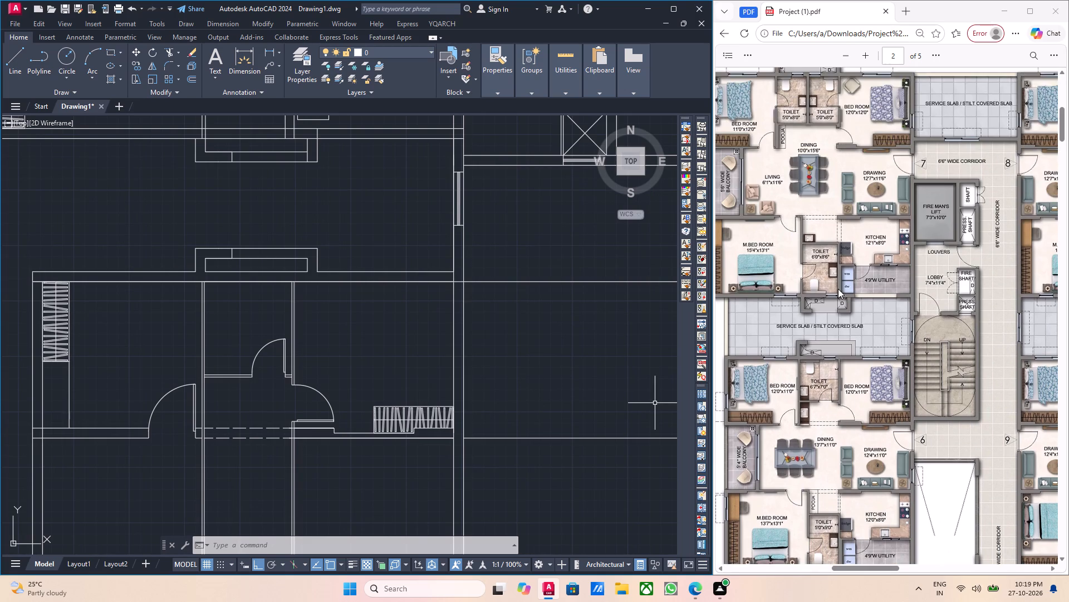
scroll(838, 289, down, 3)
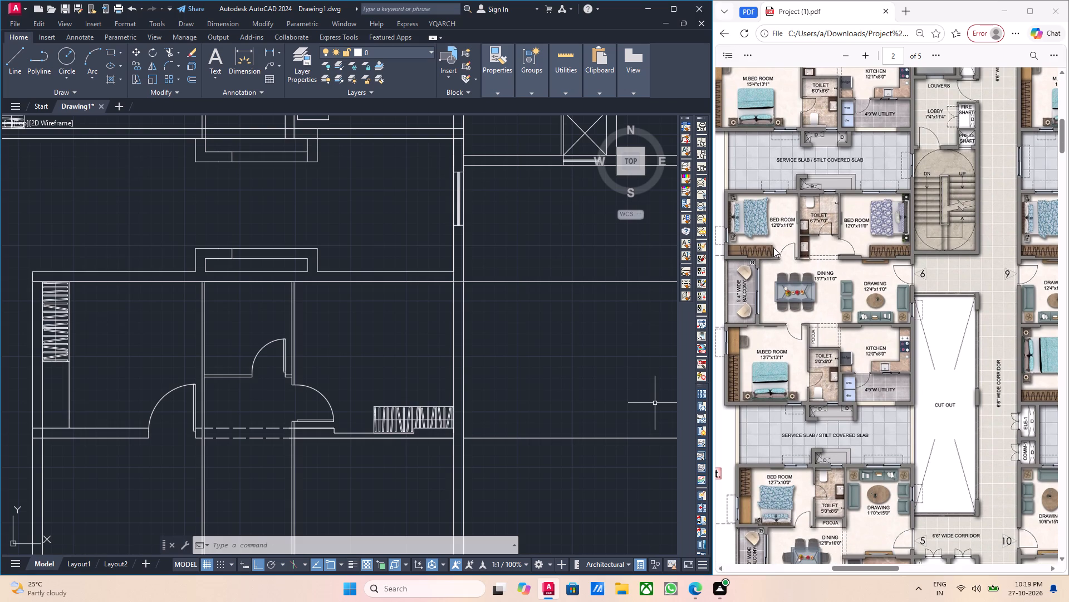
scroll(893, 234, down, 2)
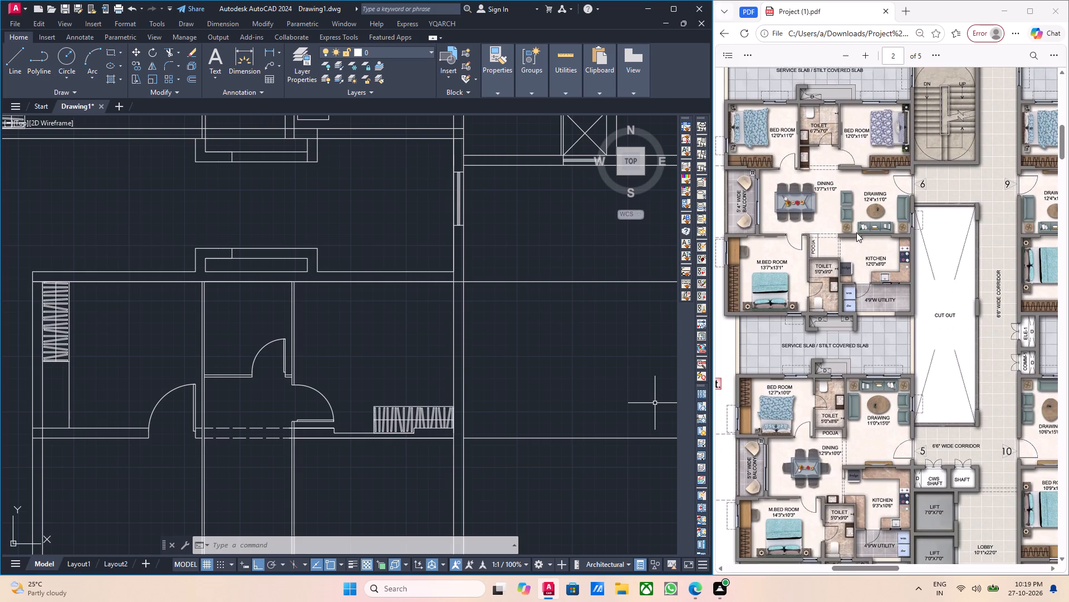
scroll(672, 223, down, 1)
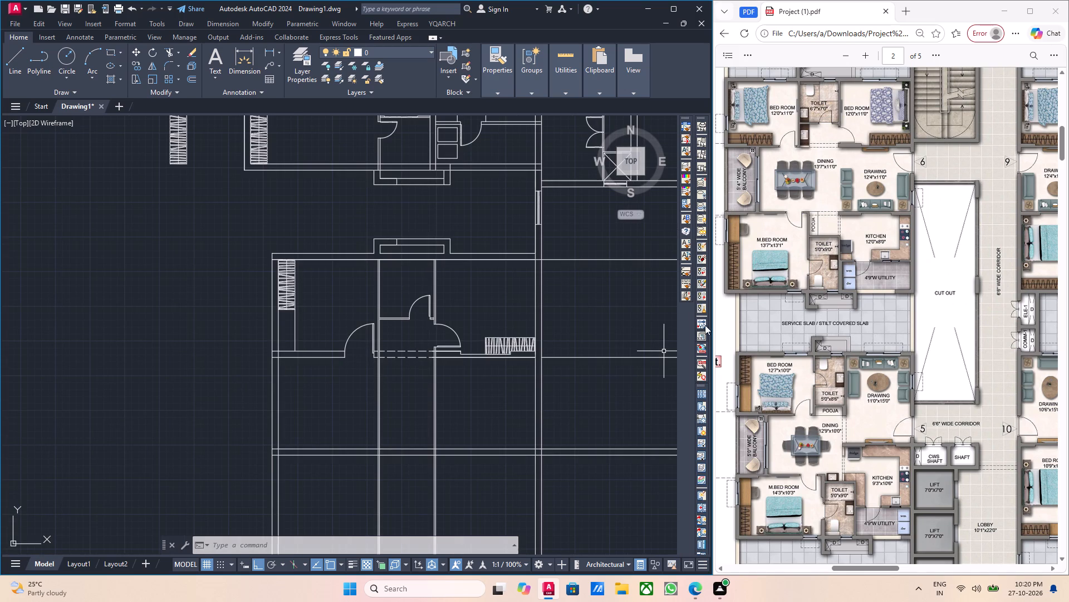
scroll(760, 291, up, 3)
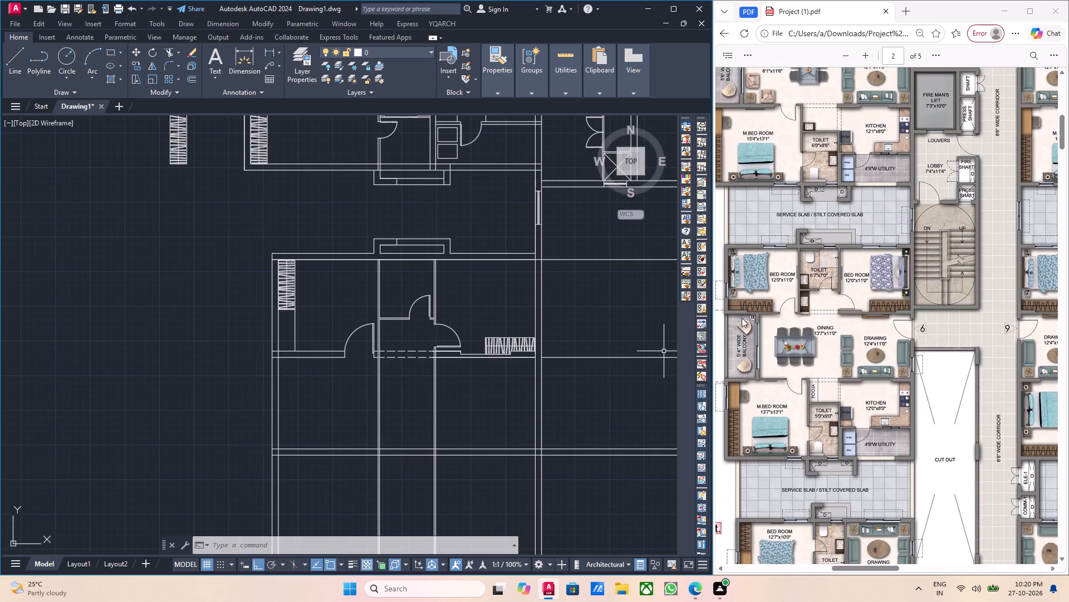
scroll(742, 318, down, 1)
Offset the inner line of the outer left wall 5'4" into the dining area for the balcony's width.
scroll(279, 400, up, 2)
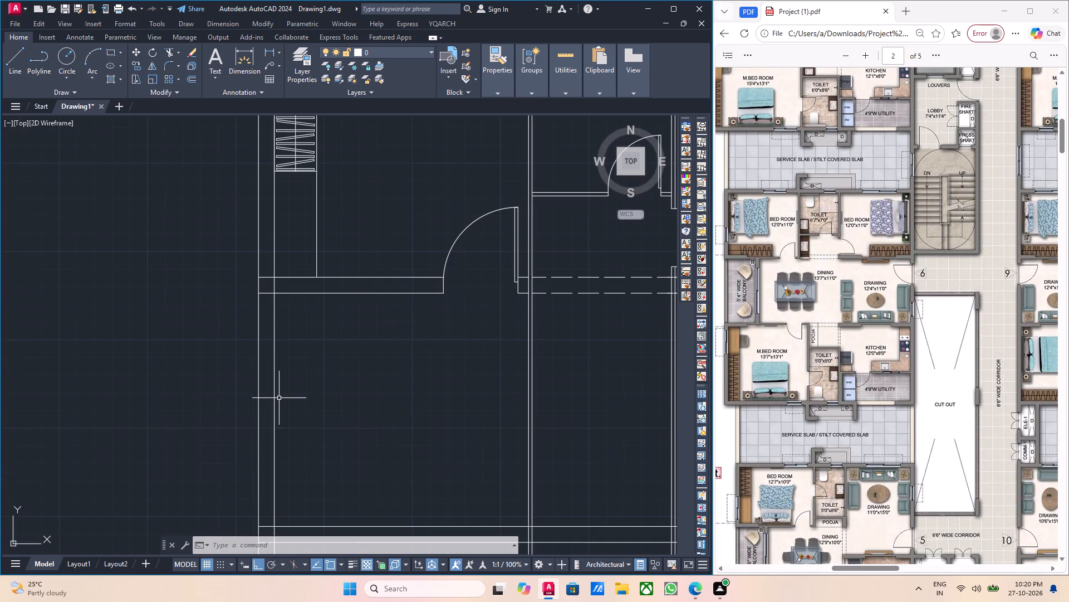
click(279, 397)
click(269, 389)
key(i)
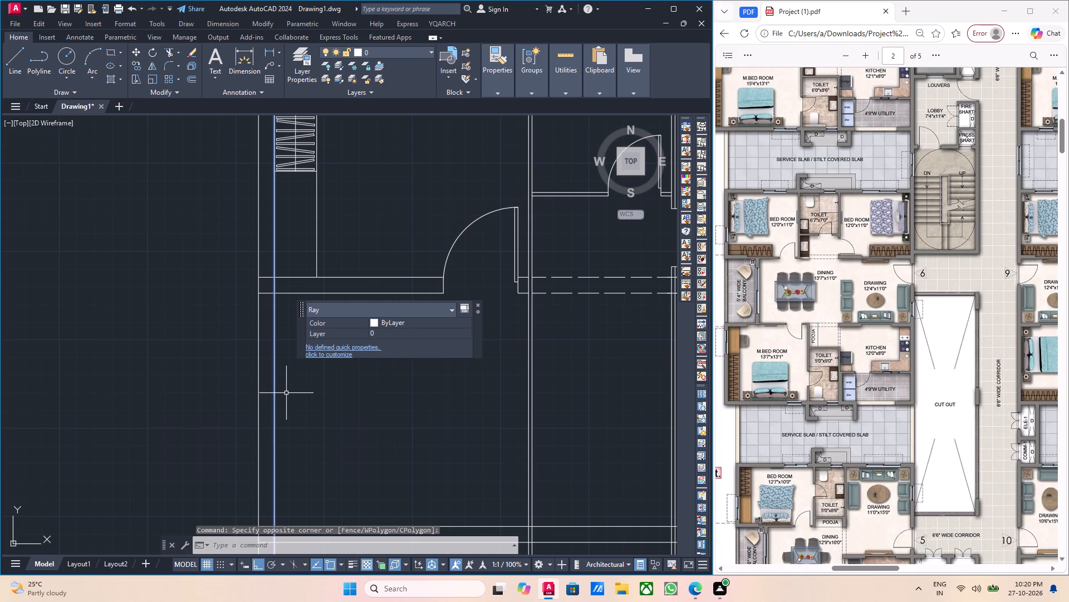
key(BackSpace)
key(o)
key(Return)
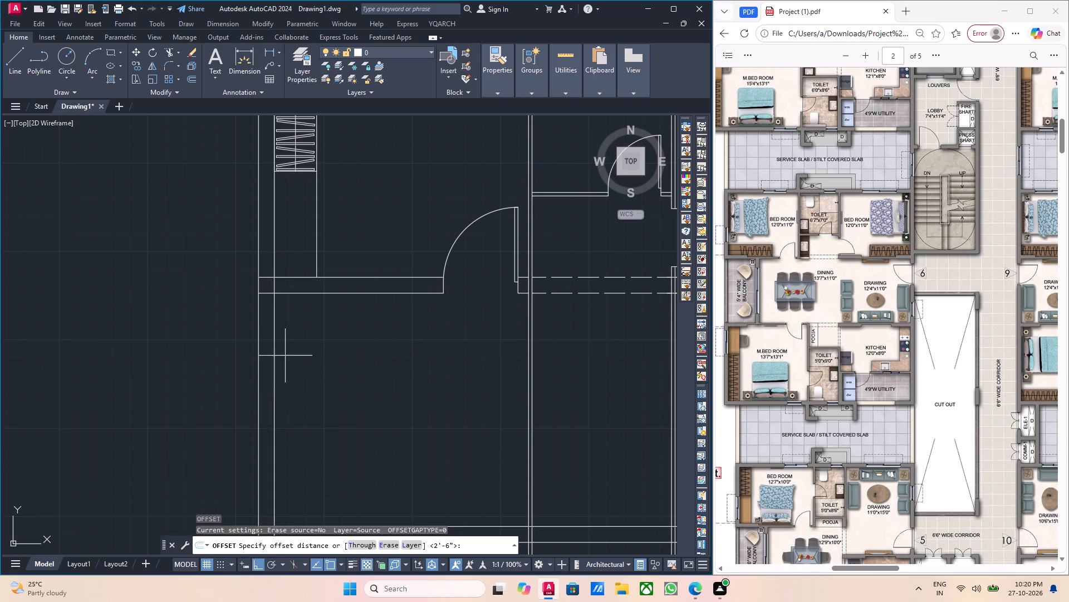
drag(274, 295, 282, 295)
text(5'4)
key(Return)
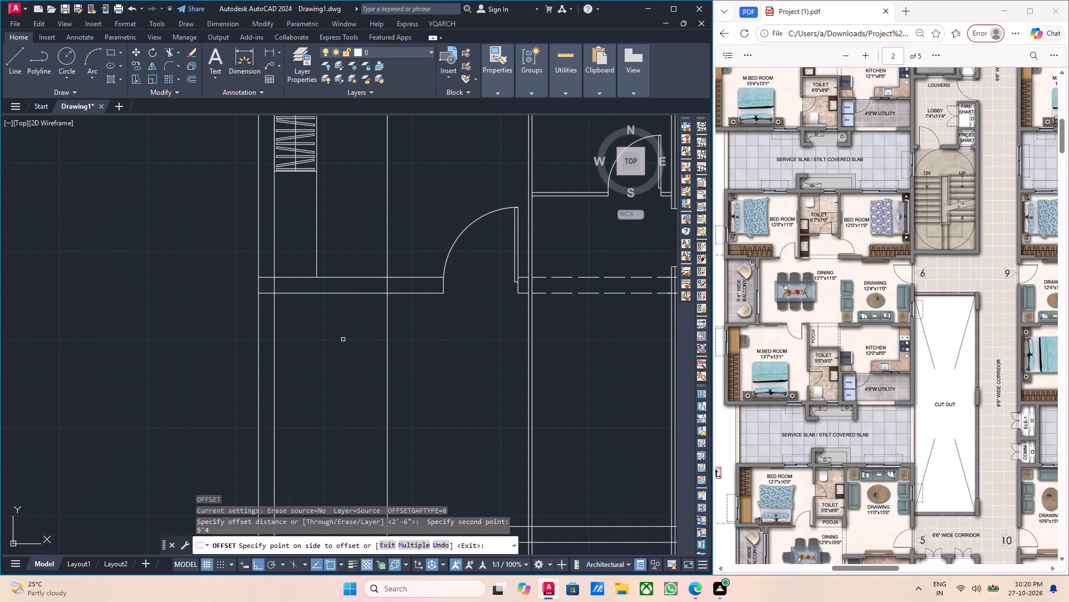
click(343, 339)
key(Escape)
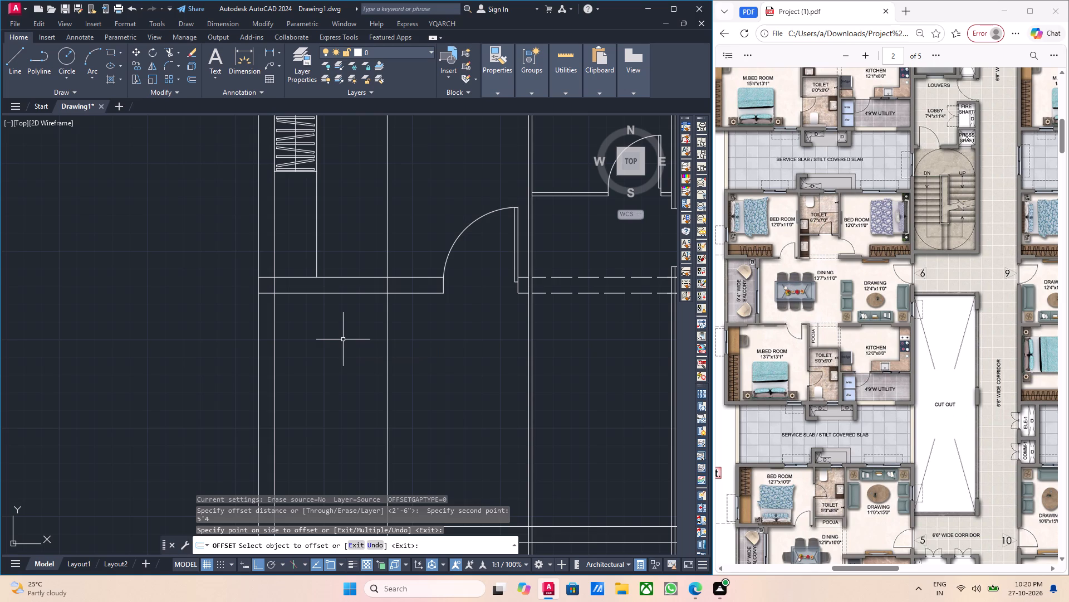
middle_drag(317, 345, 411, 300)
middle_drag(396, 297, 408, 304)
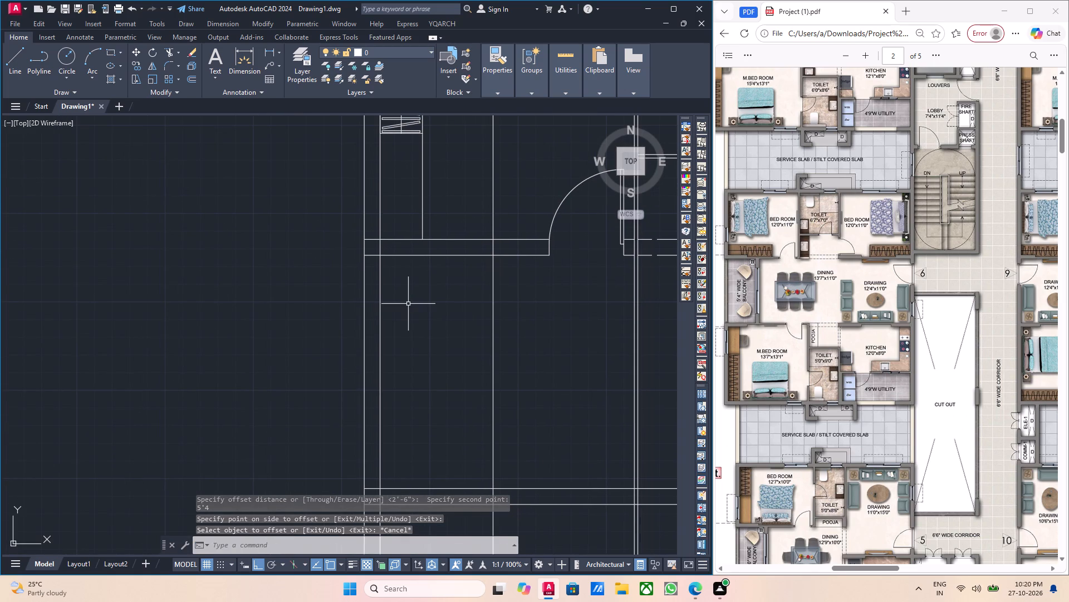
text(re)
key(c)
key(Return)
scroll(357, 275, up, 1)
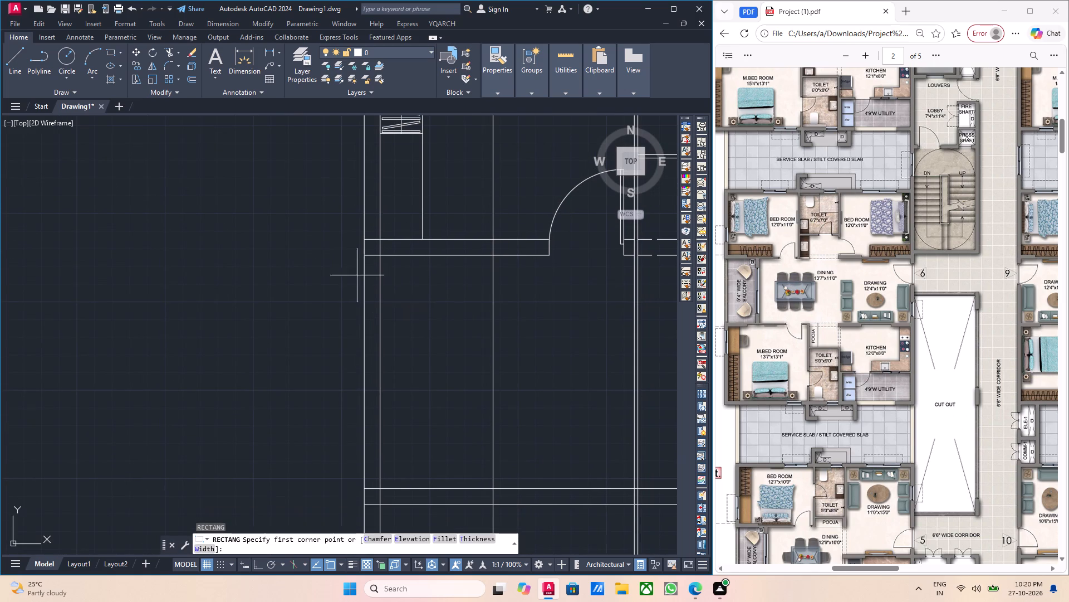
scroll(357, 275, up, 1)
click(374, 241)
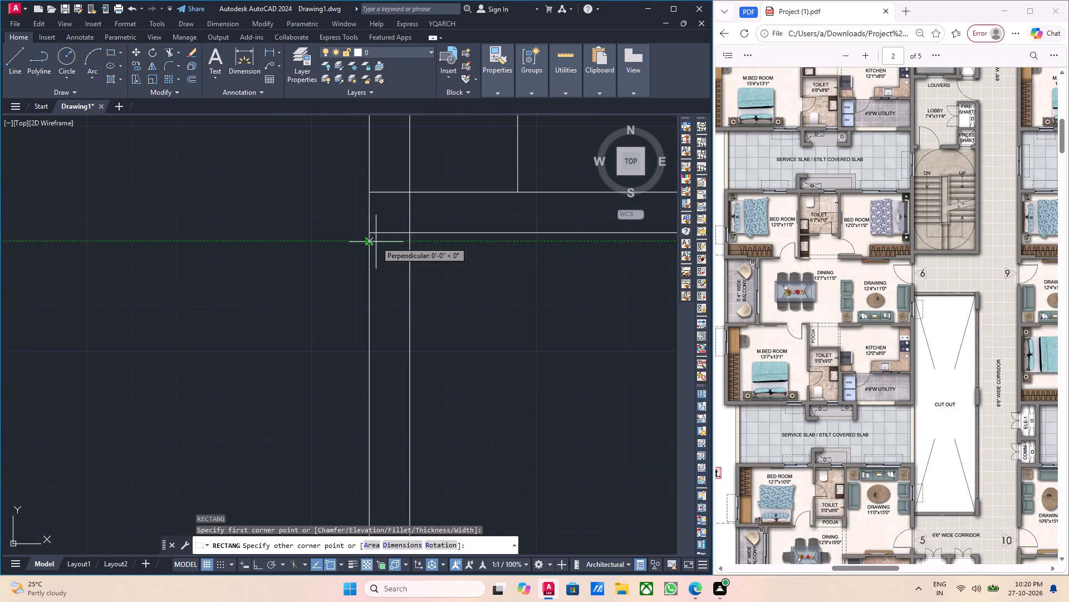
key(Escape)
Draw a narrow rectangle between the outer left wall's two lines, spanning the balcony's height with a small gap on every side.
text(re)
key(c)
key(Return)
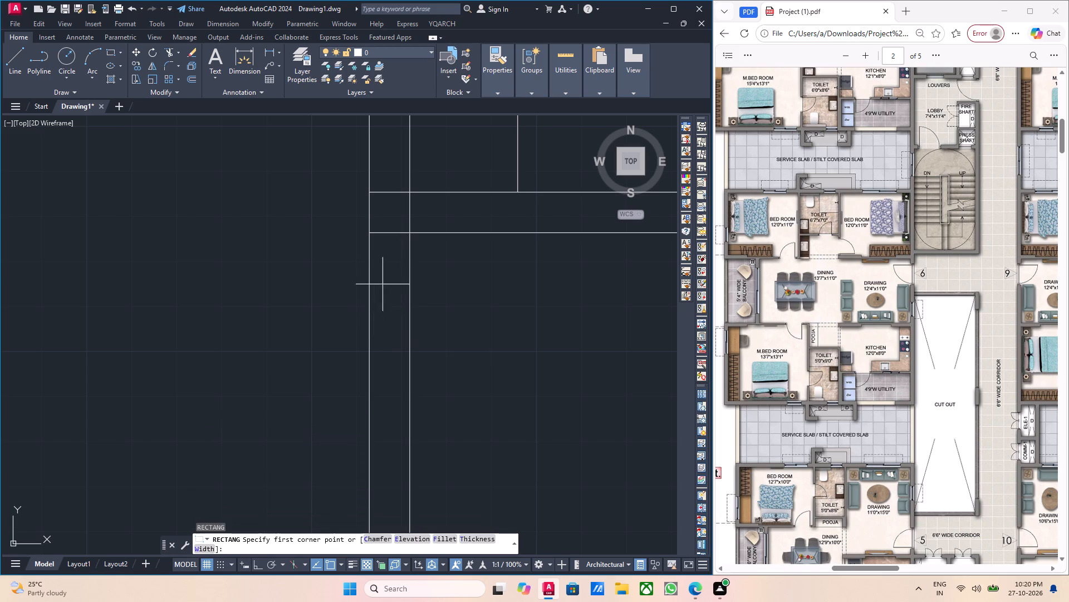
scroll(377, 245, up, 2)
click(371, 237)
scroll(406, 324, down, 2)
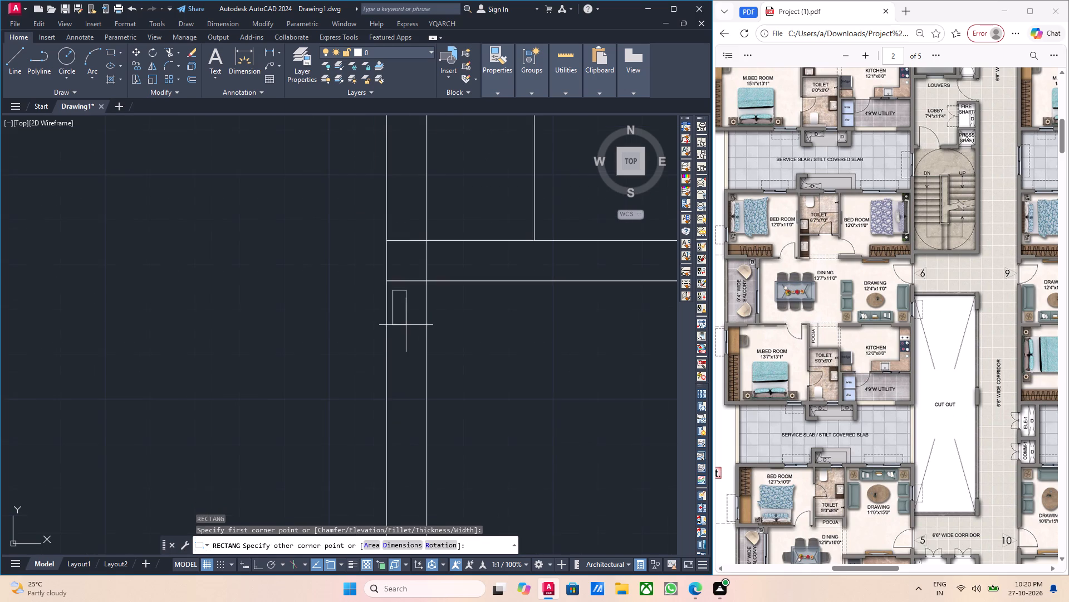
middle_drag(410, 405, 406, 214)
scroll(404, 270, down, 2)
middle_drag(409, 372, 408, 257)
scroll(393, 314, up, 2)
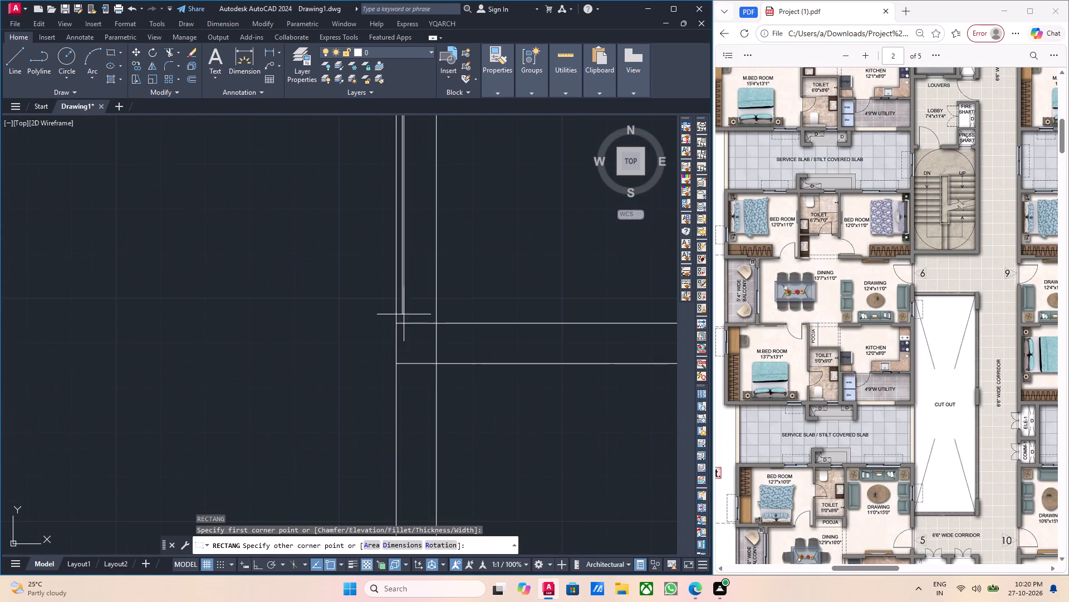
click(428, 315)
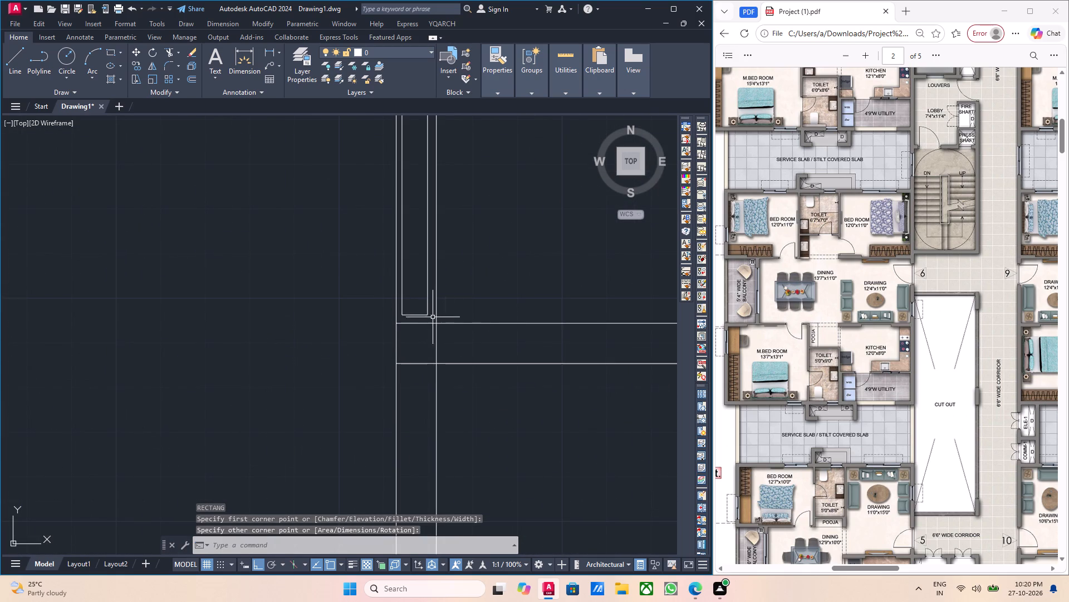
Trim the balcony's inner line where it crosses the thickness of the walls above and below the balcony.
key(Escape)
scroll(470, 330, down, 3)
middle_drag(494, 310, 475, 355)
middle_drag(491, 308, 449, 304)
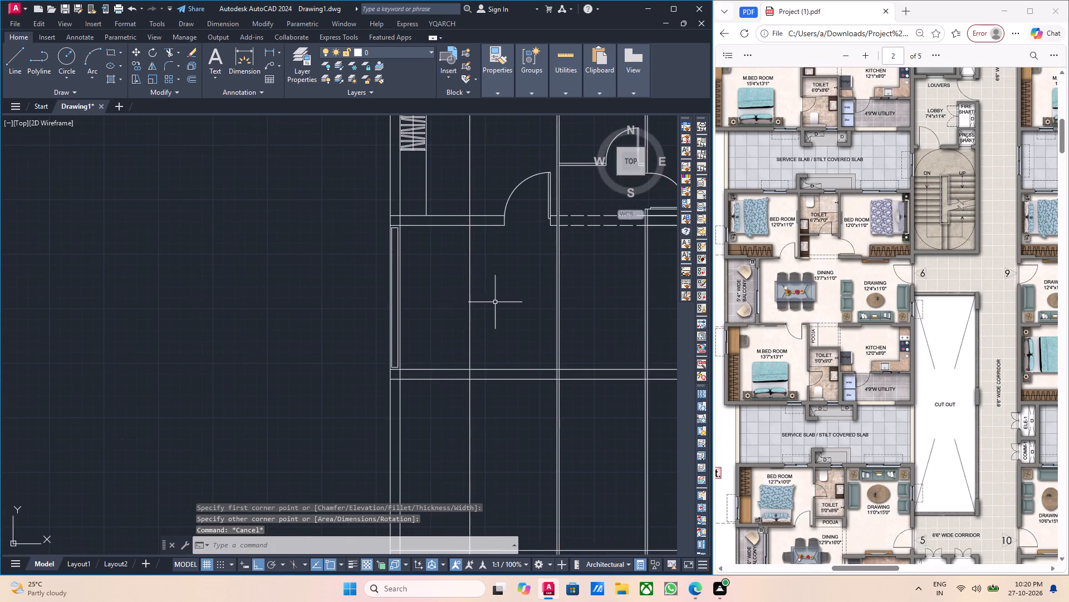
middle_drag(501, 303, 454, 312)
middle_drag(467, 337, 464, 355)
middle_drag(459, 288, 470, 370)
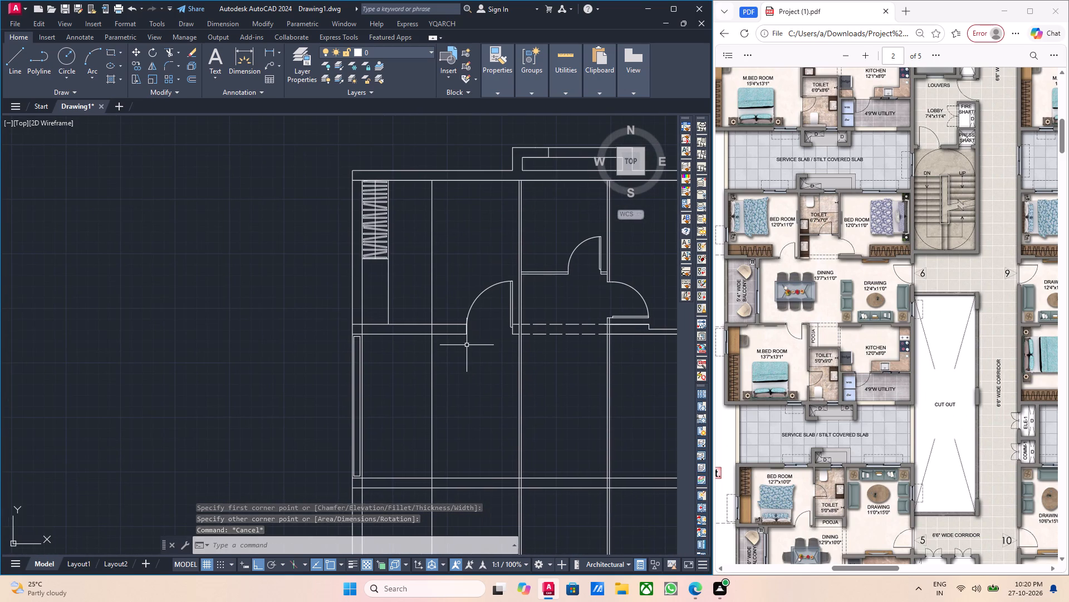
text(tr)
key(Return)
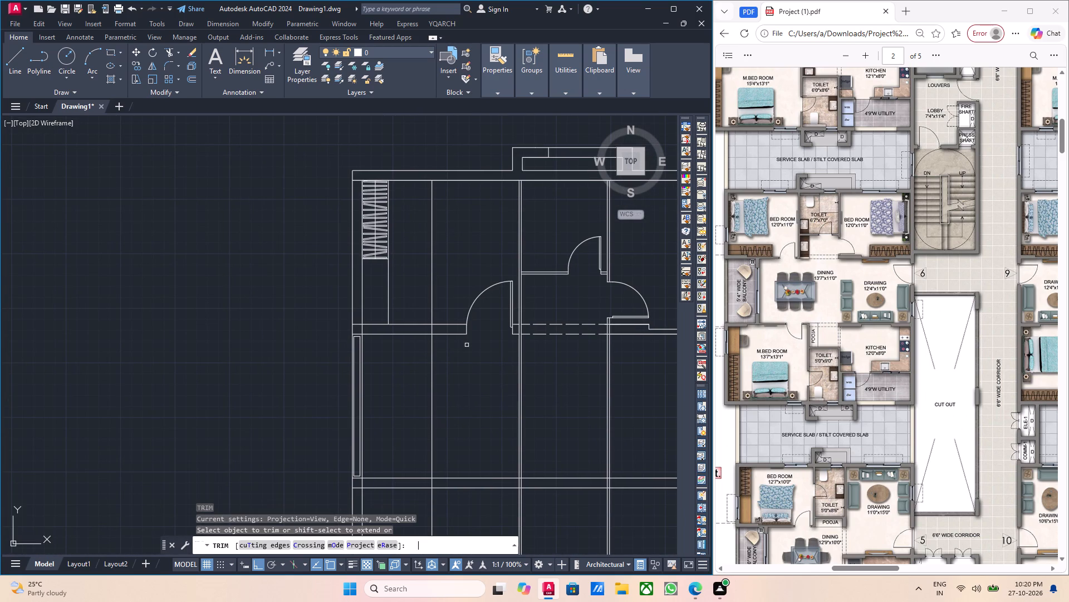
scroll(430, 343, up, 2)
click(433, 318)
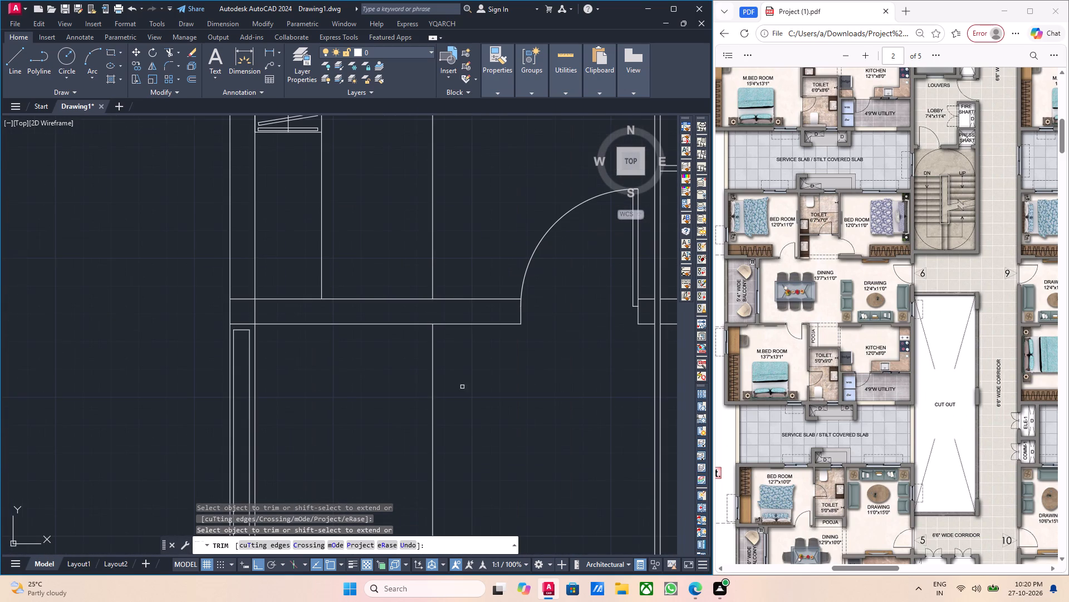
scroll(463, 392, down, 2)
middle_drag(480, 435, 467, 339)
scroll(433, 431, up, 2)
click(442, 395)
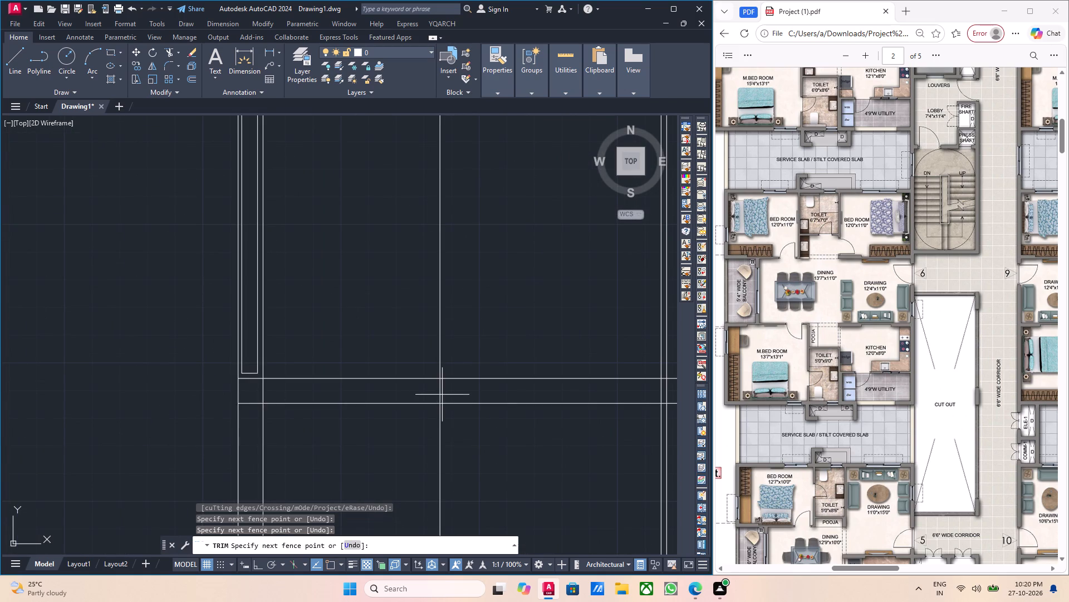
click(433, 391)
key(Escape)
Delete the leftover pieces of the balcony line below the dining area and inside the bedroom above.
scroll(452, 419, down, 2)
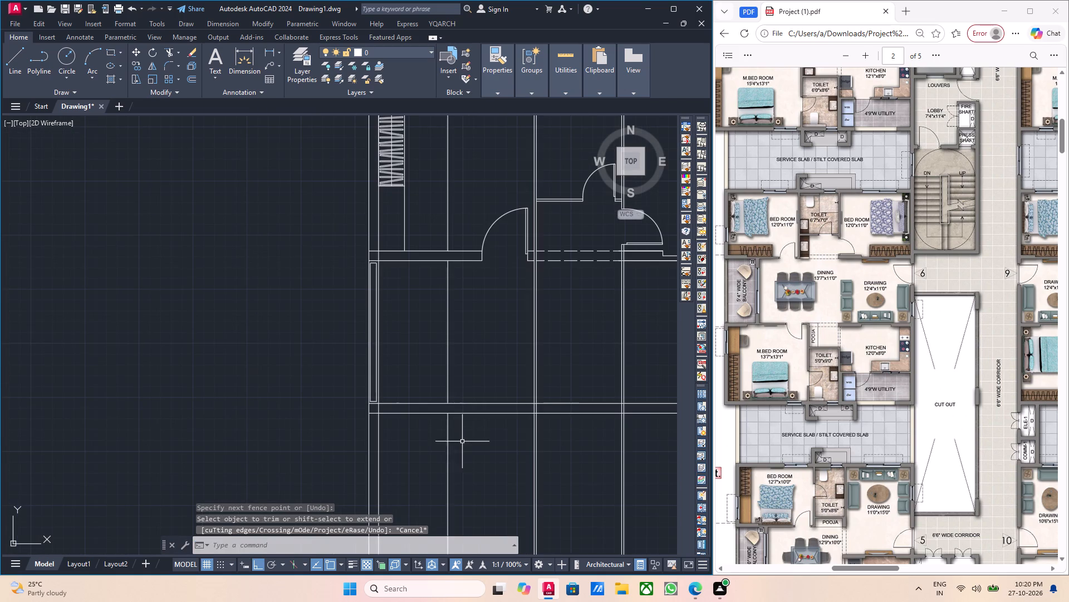
drag(462, 449, 448, 449)
click(415, 444)
key(Delete)
middle_drag(457, 323, 474, 378)
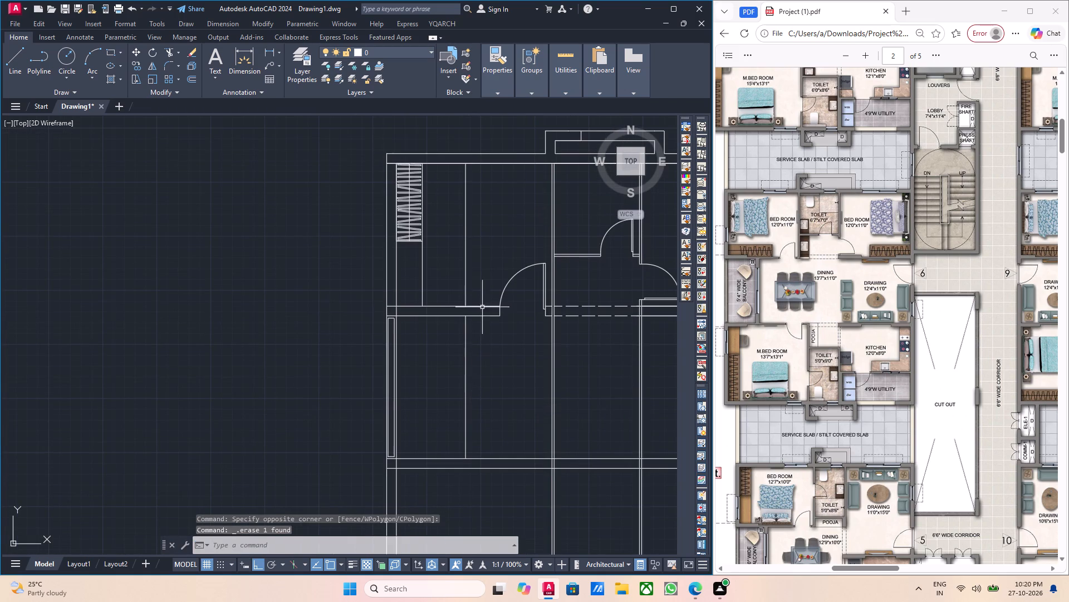
click(474, 270)
click(449, 264)
key(Delete)
Examine the drawn balcony and dining area together with the surrounding rooms.
scroll(453, 266, down, 3)
middle_drag(468, 349, 442, 301)
scroll(439, 313, up, 2)
middle_drag(437, 315, 437, 369)
middle_drag(436, 343, 439, 375)
middle_drag(430, 353, 430, 368)
scroll(422, 344, up, 1)
middle_drag(422, 365, 424, 394)
scroll(423, 386, down, 1)
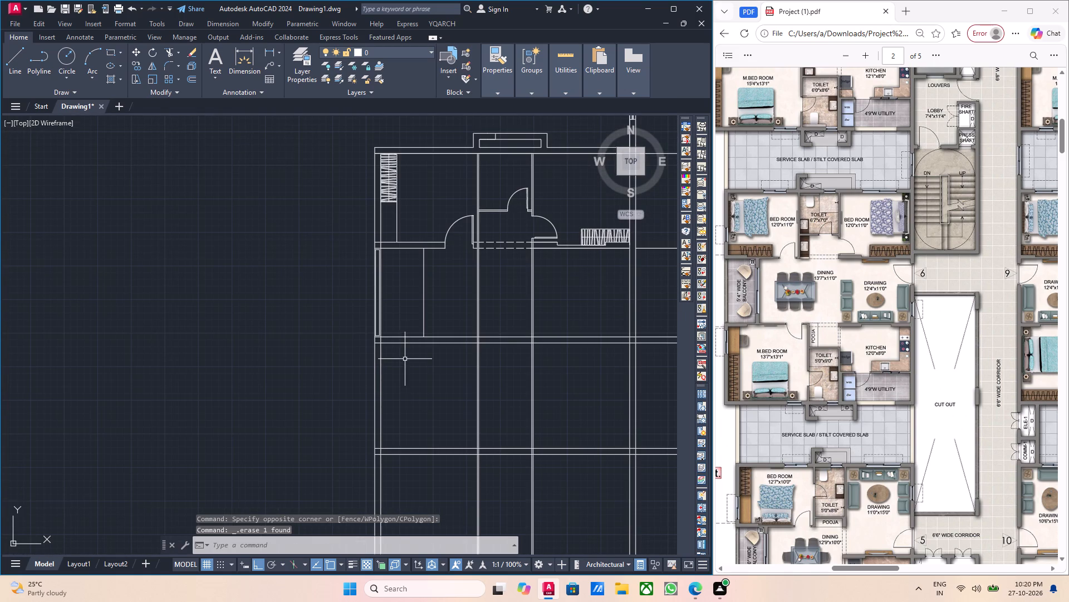
middle_drag(489, 342, 486, 374)
middle_drag(424, 348, 396, 347)
middle_drag(462, 341, 454, 339)
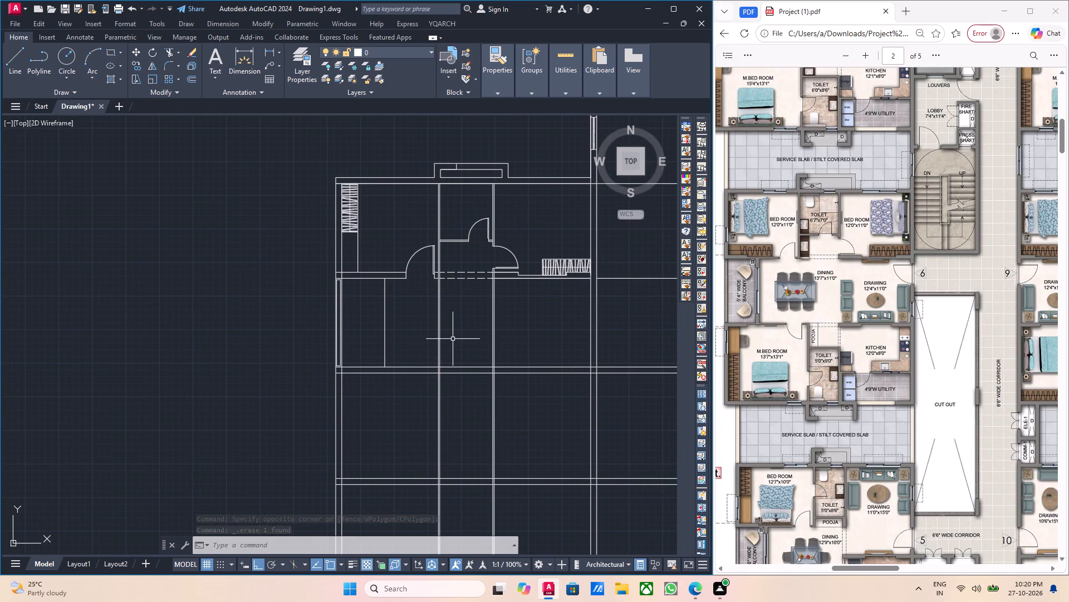
middle_drag(451, 342, 422, 326)
middle_drag(362, 343, 400, 354)
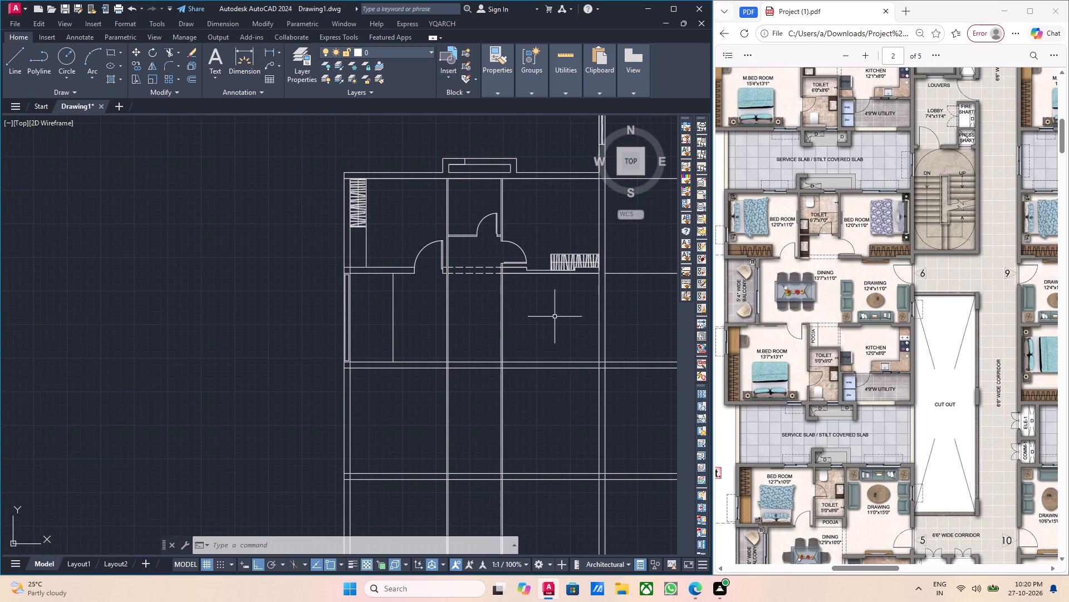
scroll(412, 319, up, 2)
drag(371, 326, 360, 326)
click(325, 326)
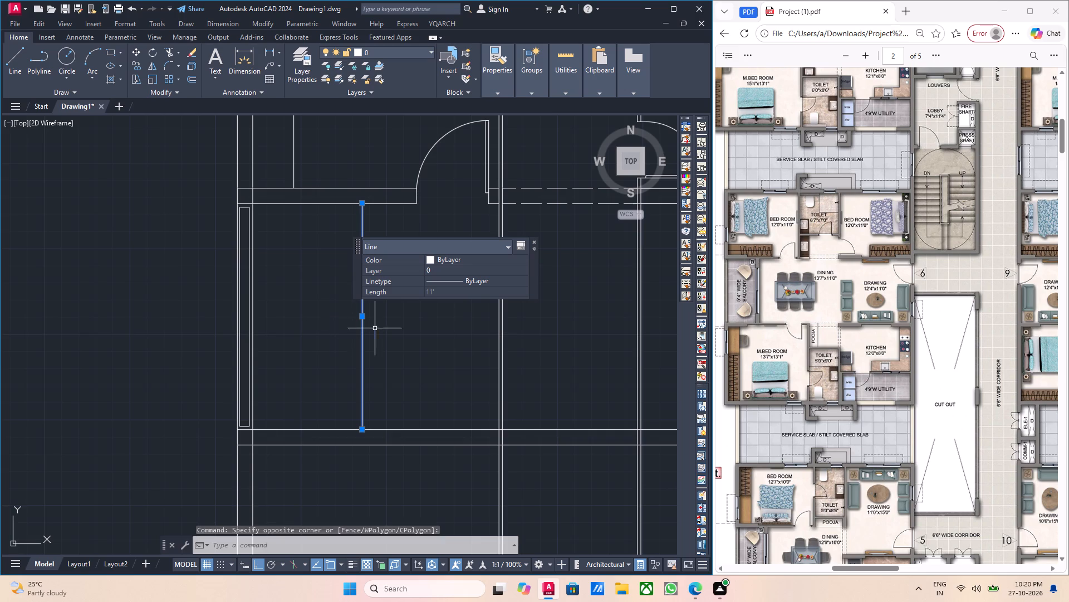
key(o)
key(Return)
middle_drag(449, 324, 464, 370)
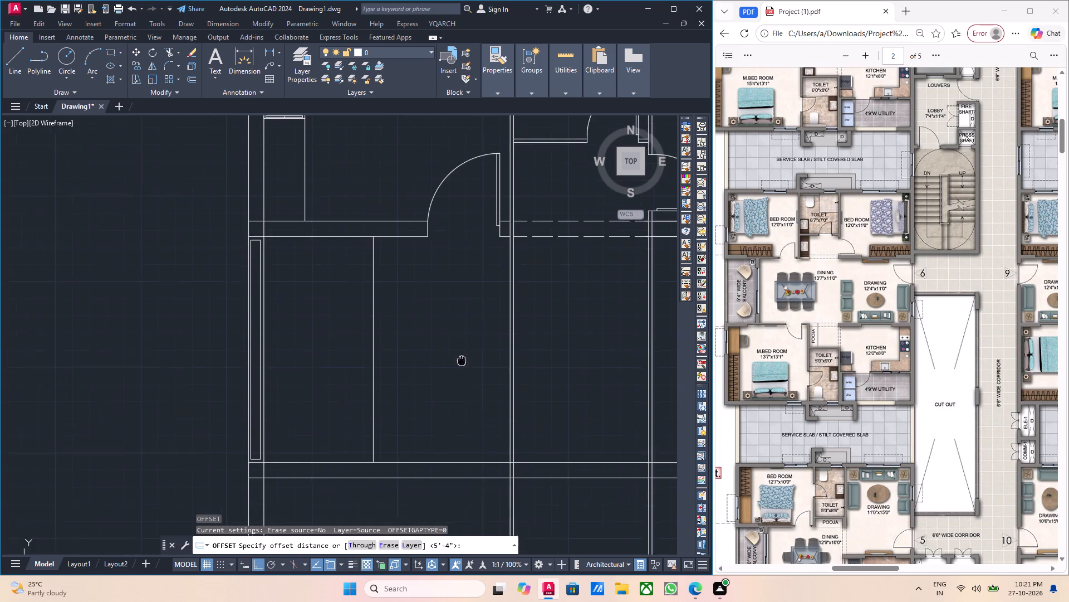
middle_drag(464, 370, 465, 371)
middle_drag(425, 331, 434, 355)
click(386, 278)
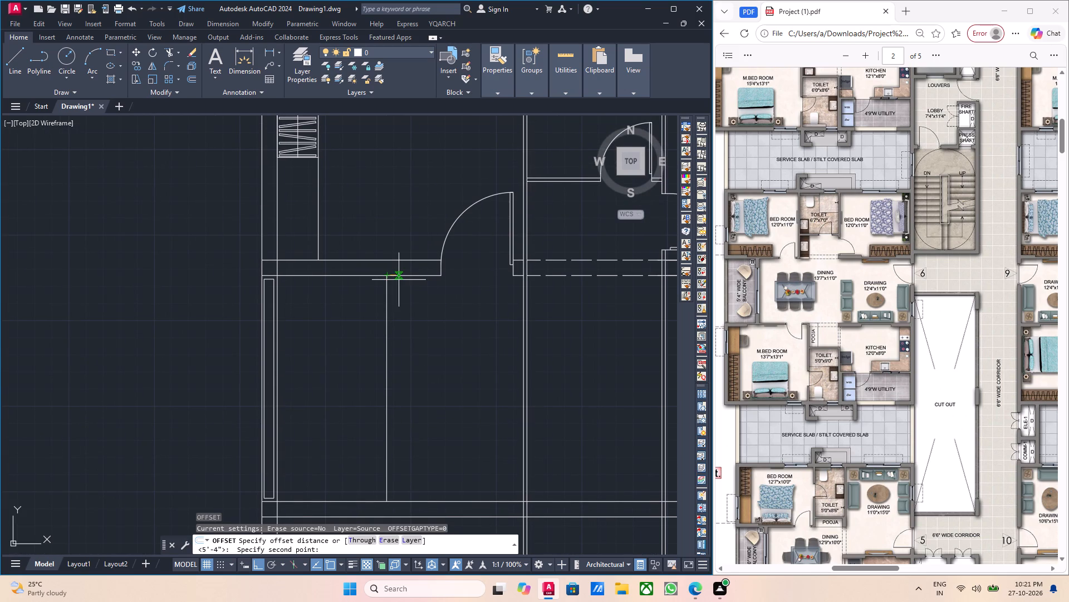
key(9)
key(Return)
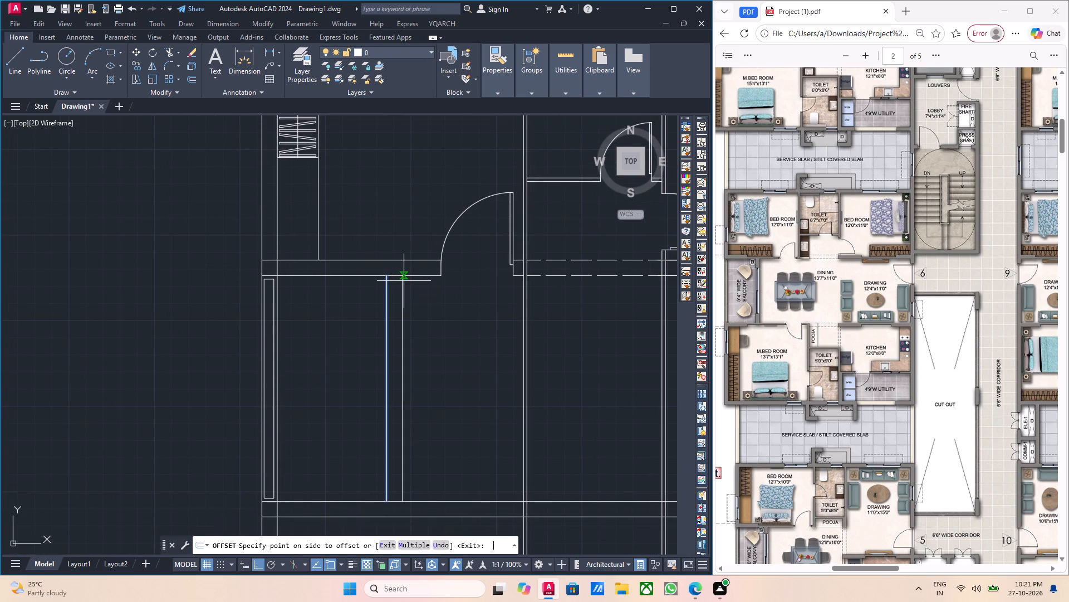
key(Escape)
Offset the balcony's inner line 9" toward the dining area to form the wall between balcony and dining.
click(384, 302)
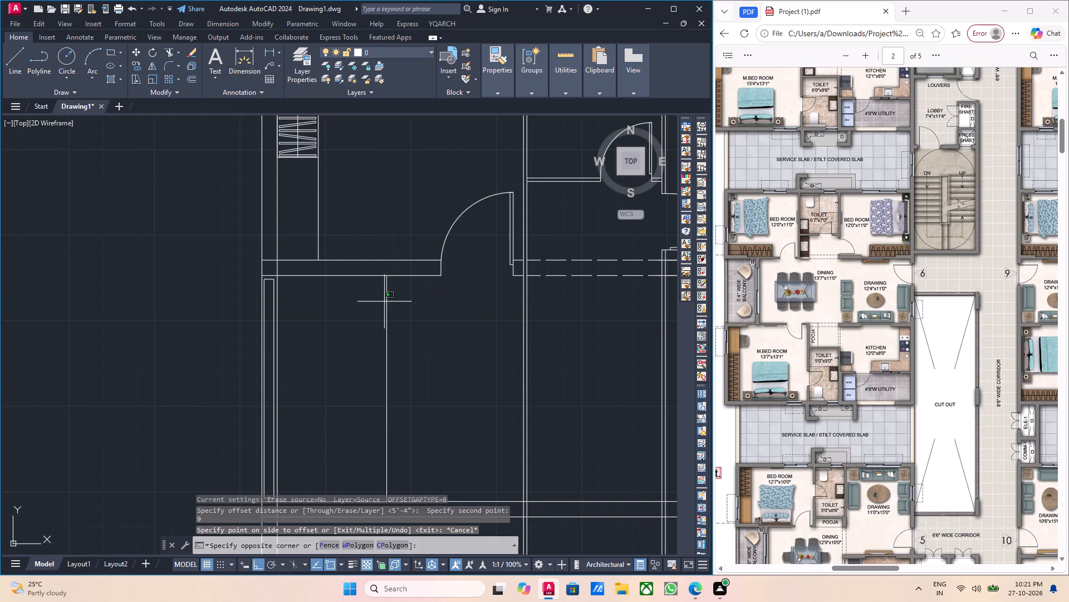
click(397, 302)
click(395, 307)
click(385, 307)
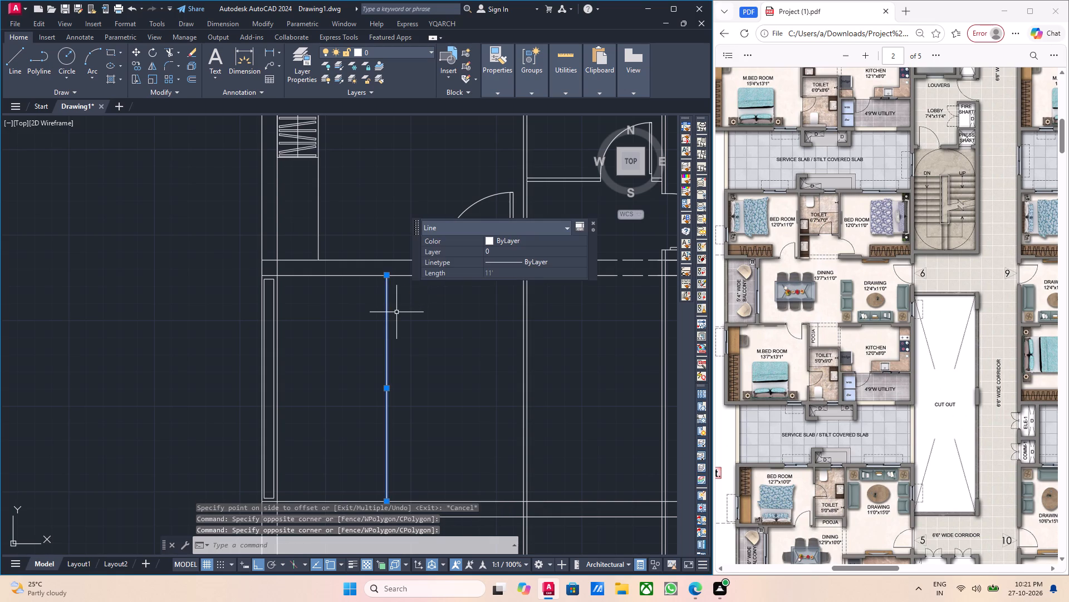
key(p)
key(BackSpace)
key(o)
key(Return)
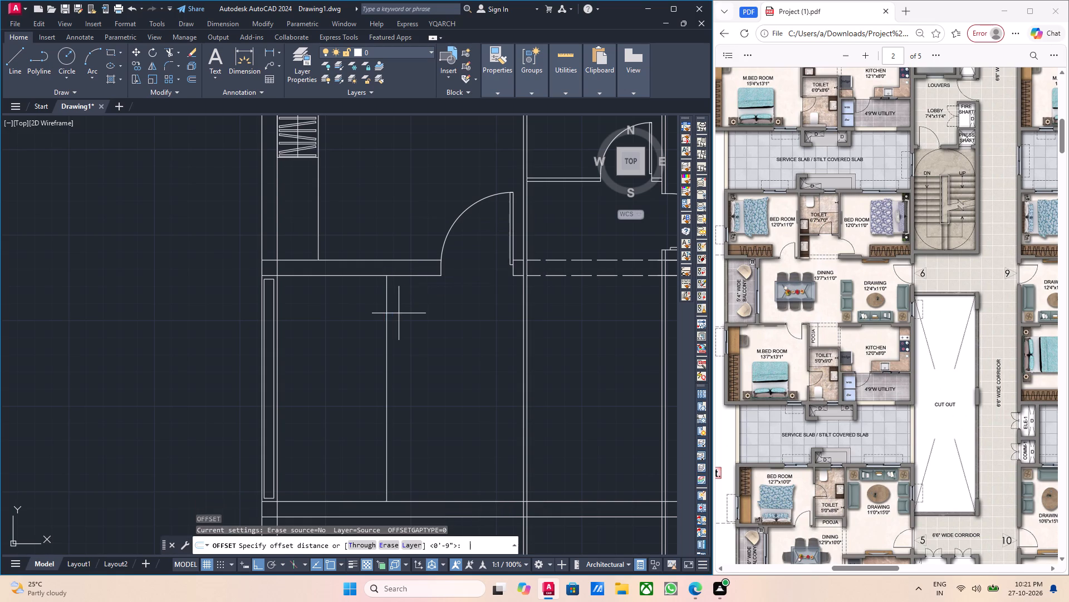
click(389, 274)
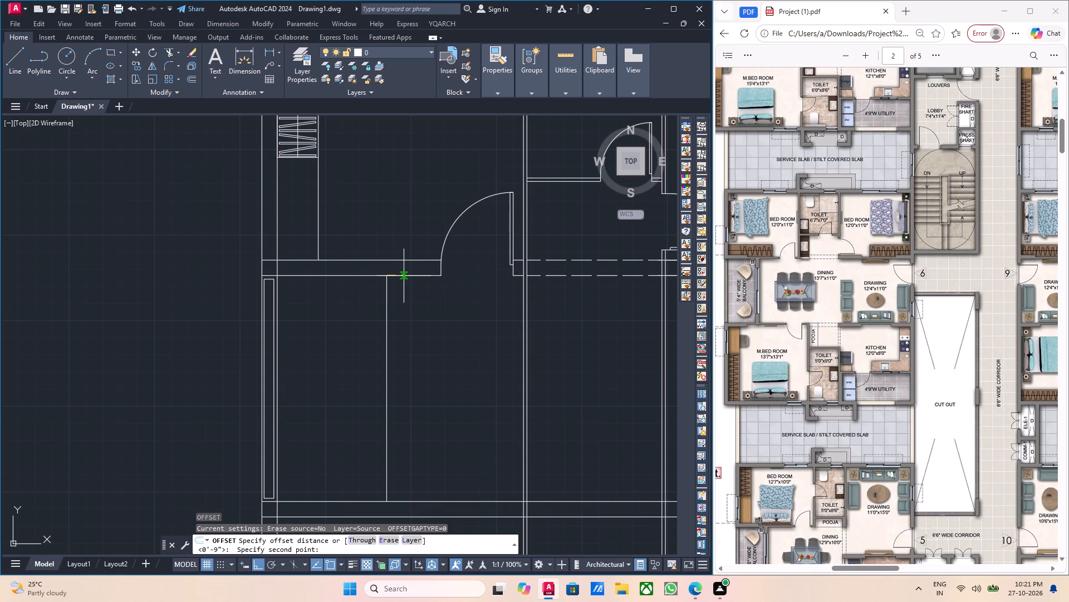
key(9)
key(Return)
click(426, 317)
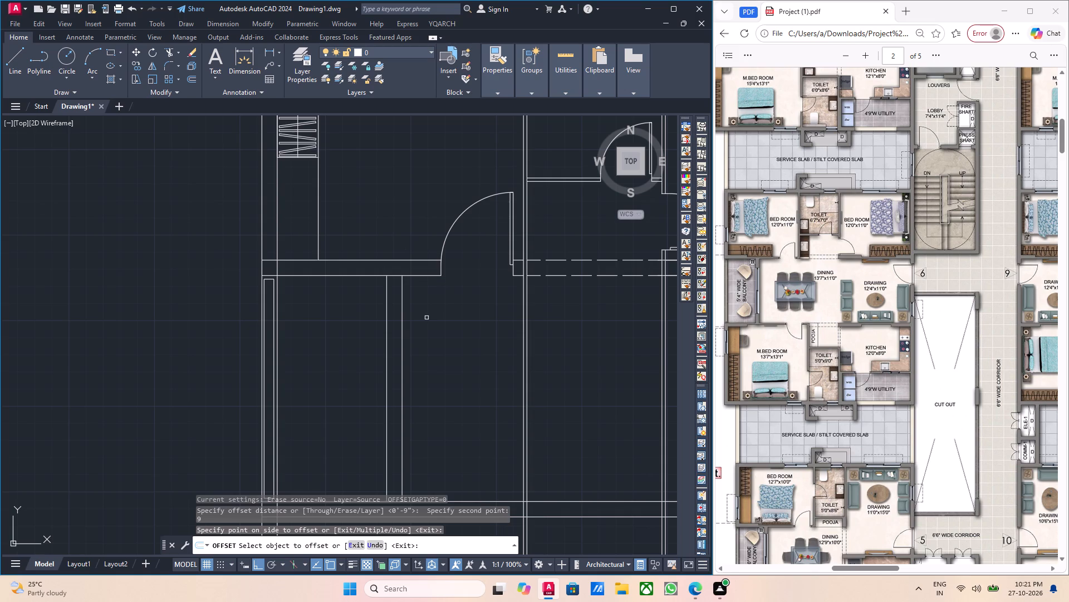
key(Escape)
Offset the lower line of the wall above the balcony 2' downward to mark the balcony opening's upper end.
scroll(393, 321, up, 2)
scroll(396, 311, down, 1)
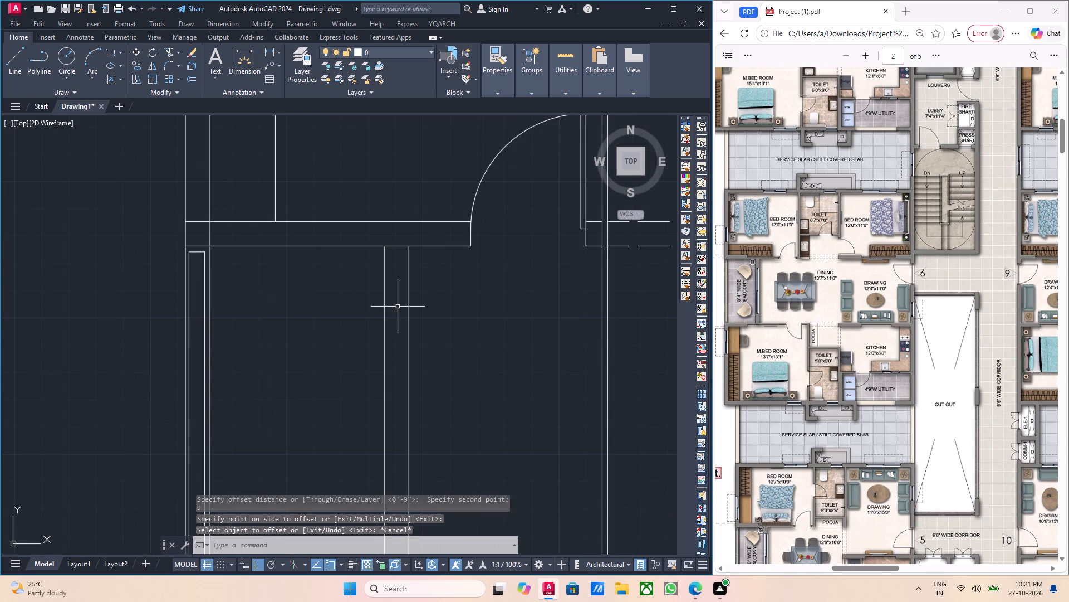
click(395, 251)
click(392, 242)
key(o)
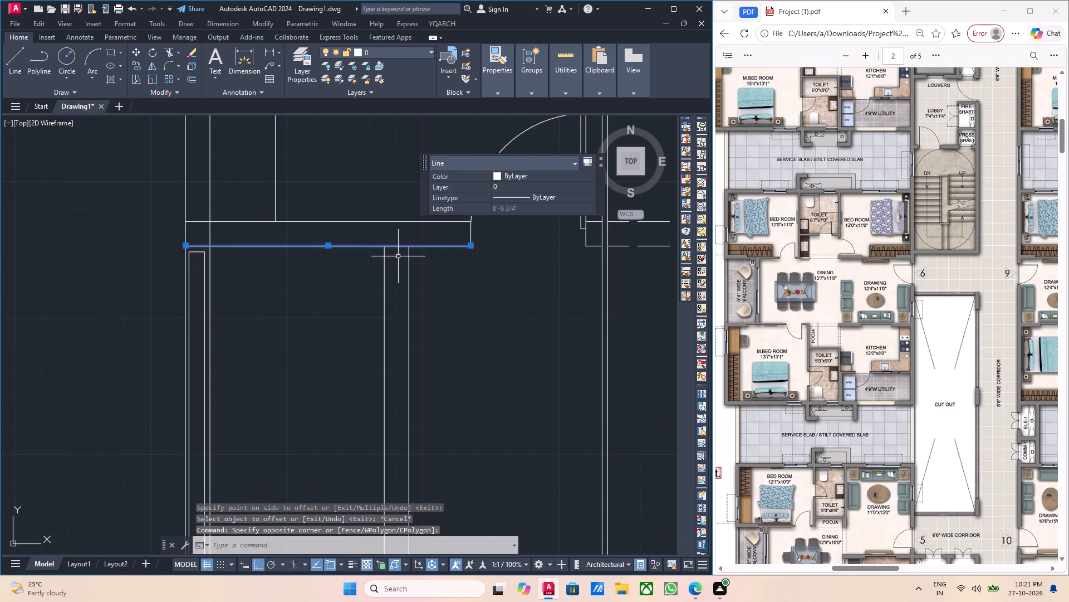
key(Return)
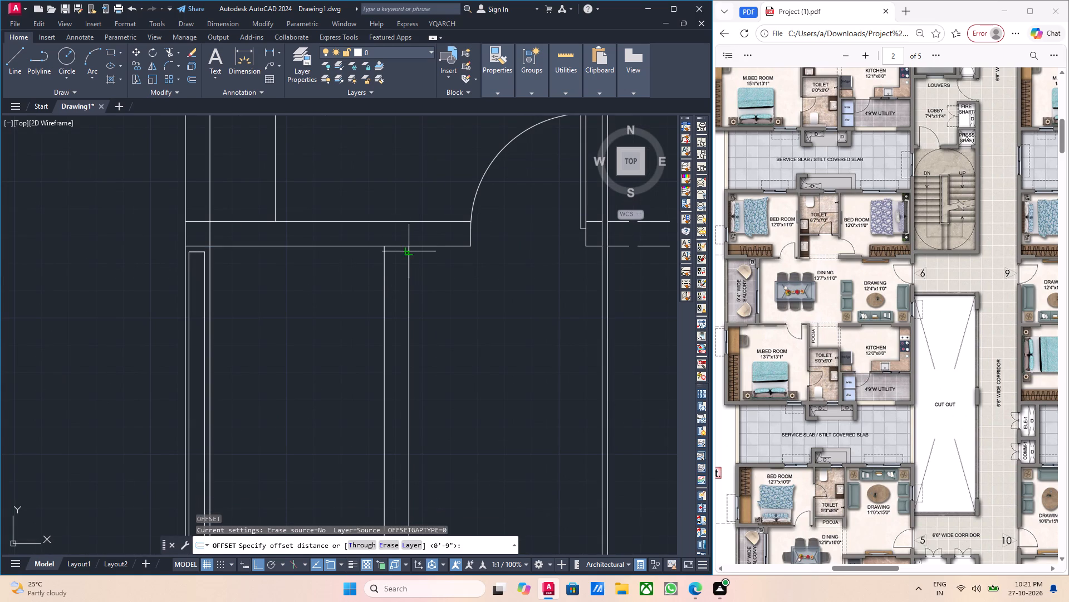
click(411, 244)
text(2')
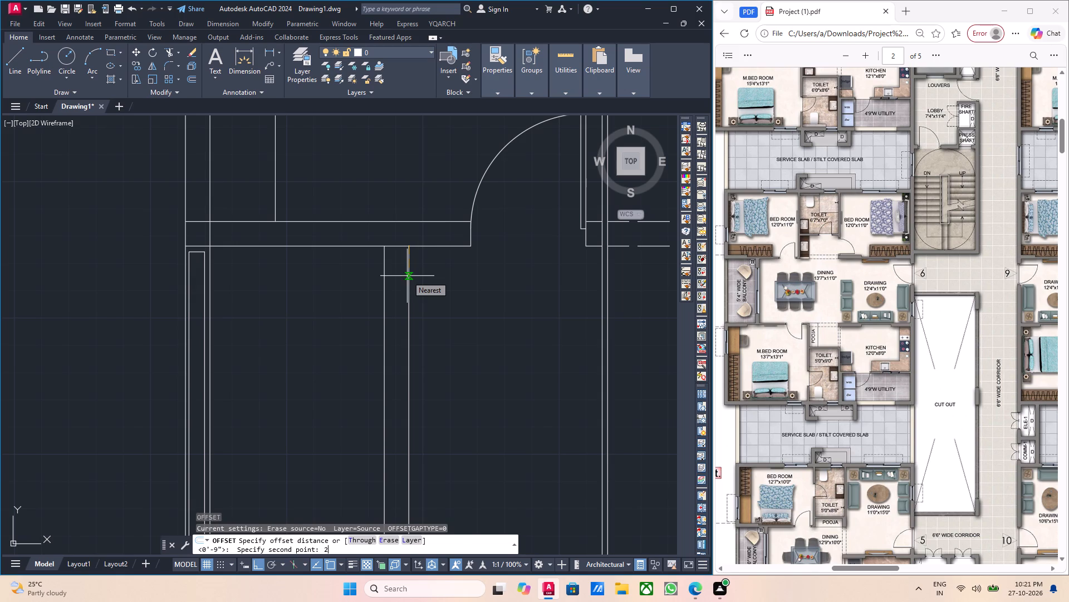
key(Return)
click(439, 297)
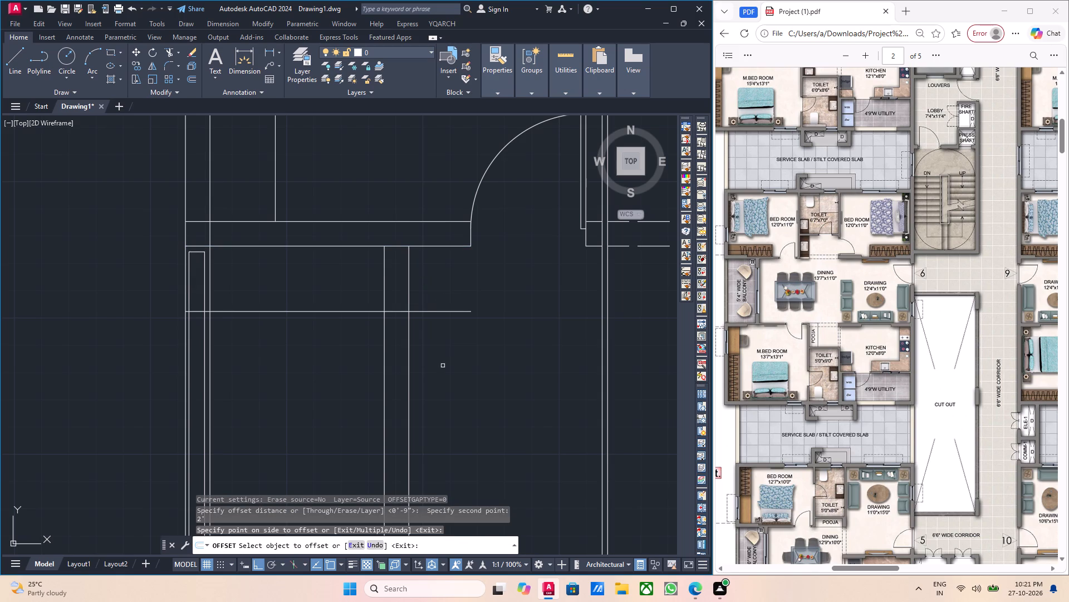
Offset the upper line of the wall below the balcony 2' upward to mark the opening's lower end.
middle_drag(442, 363, 424, 203)
scroll(411, 352, down, 1)
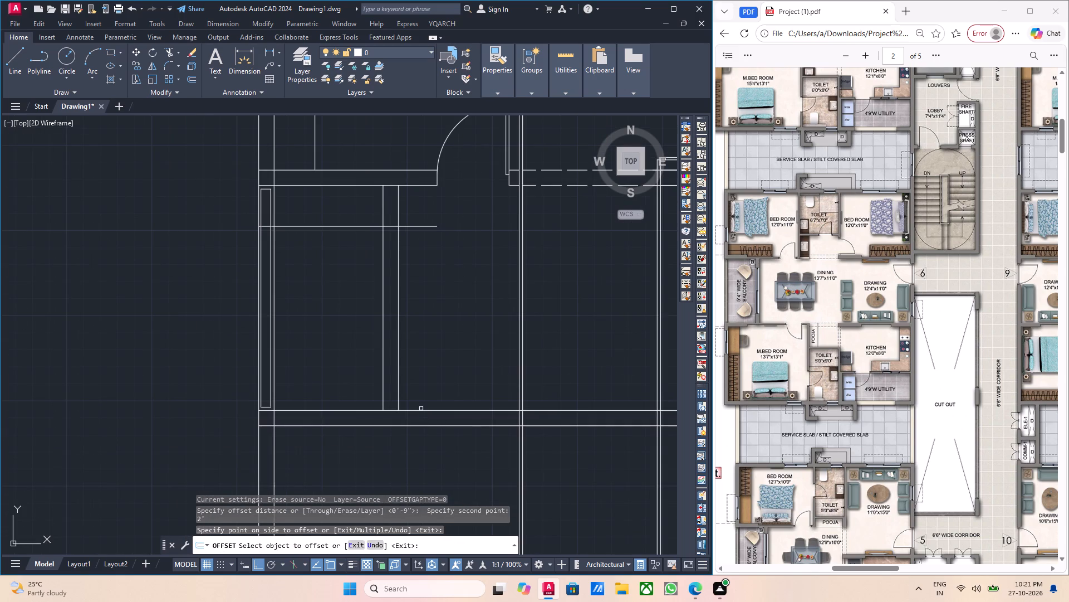
click(421, 410)
click(425, 381)
key(Escape)
key(grave)
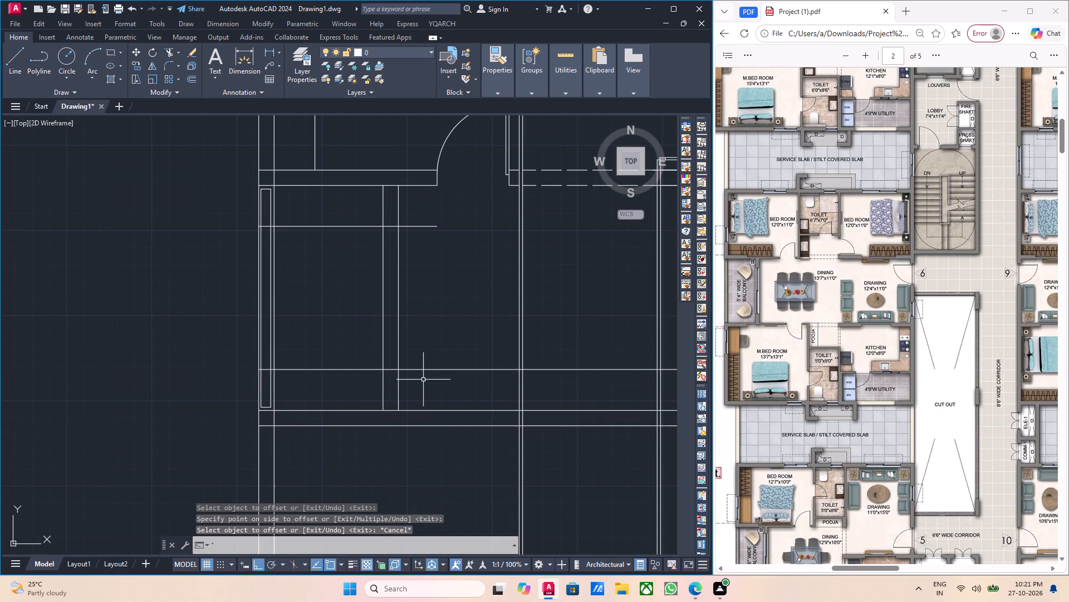
key(Escape)
Draw a vertical line along the middle of the balcony-dining wall between the two 2' offset lines.
middle_drag(421, 360, 473, 385)
scroll(433, 344, down, 2)
scroll(407, 325, up, 3)
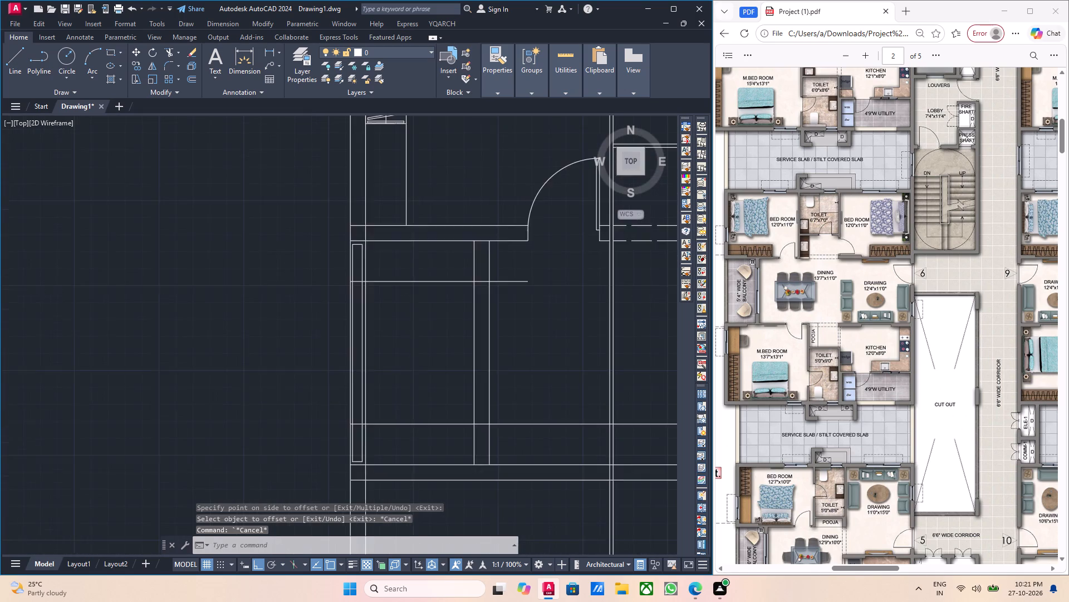
key(l)
key(Return)
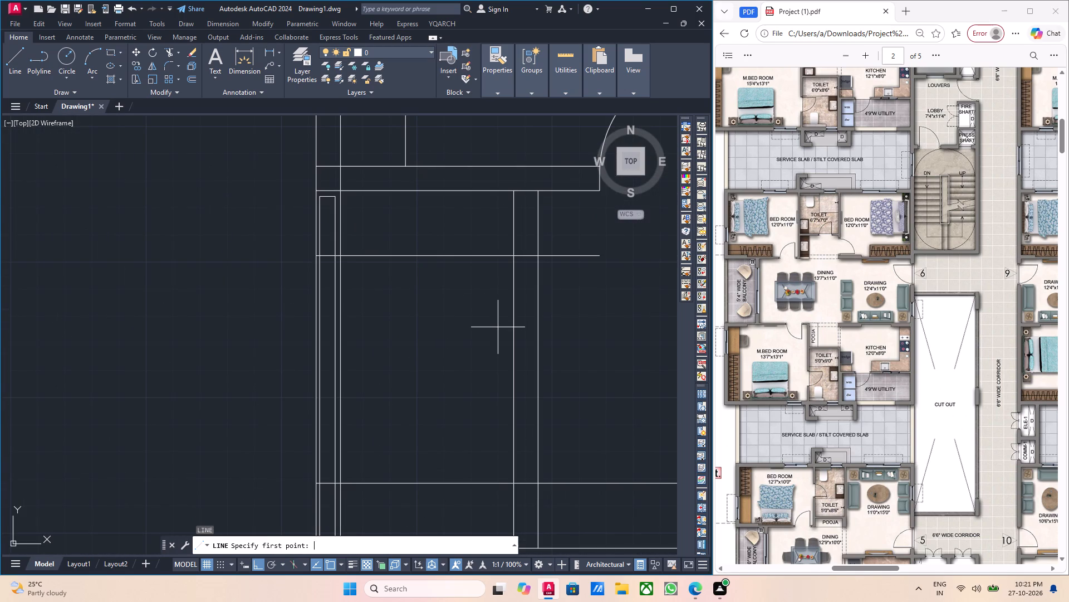
click(526, 256)
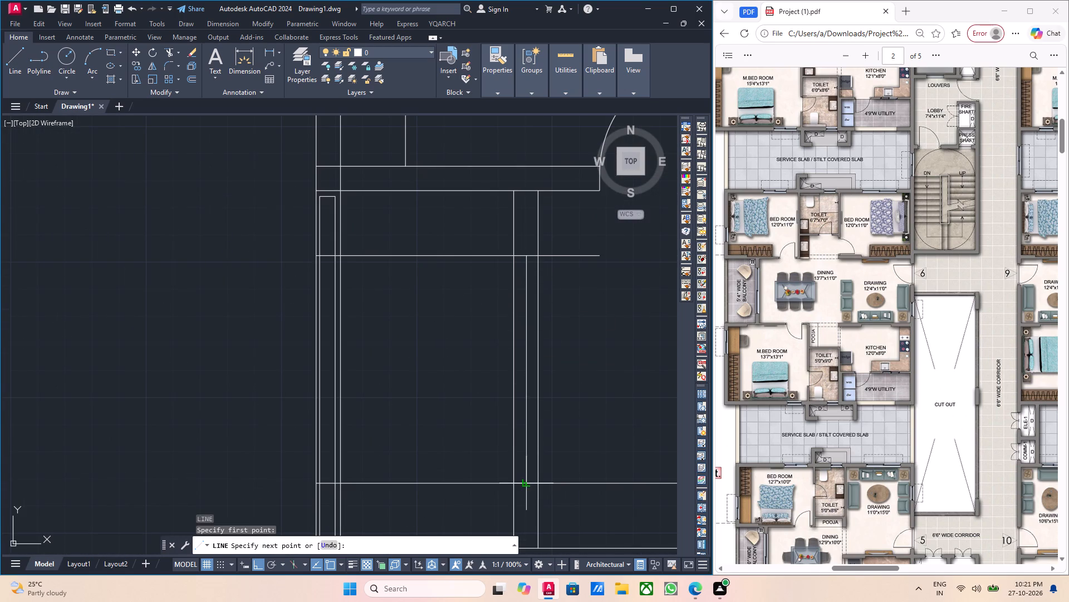
click(527, 483)
key(Escape)
Draw a narrow sliding-door panel rectangle on the dining side of the wall's centre line, from its top end partway down.
middle_drag(555, 389, 568, 445)
scroll(547, 362, up, 3)
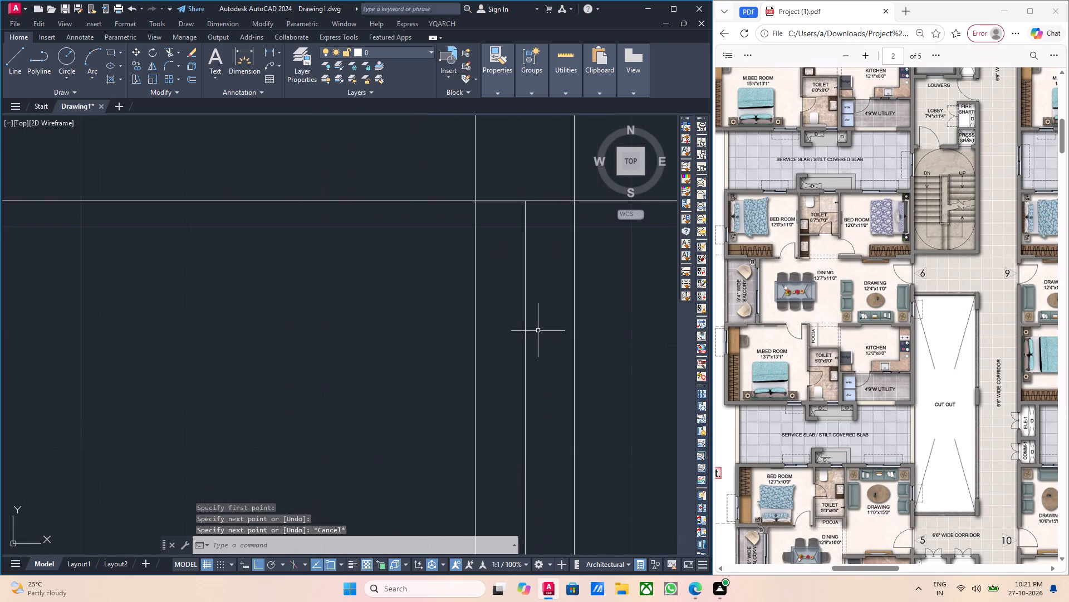
text(rec)
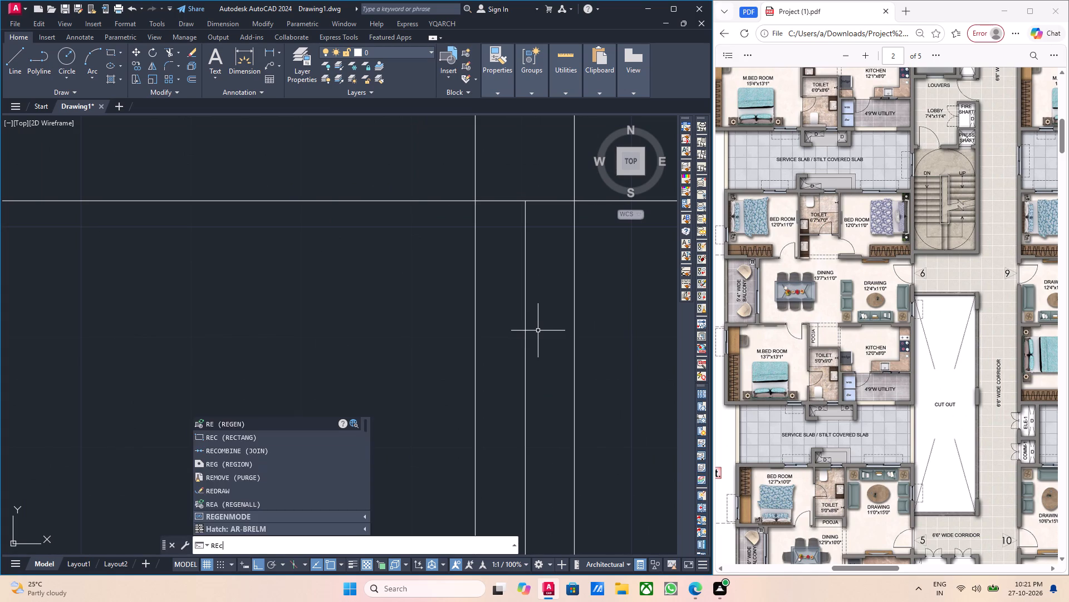
key(Return)
scroll(535, 261, up, 1)
drag(519, 167, 521, 173)
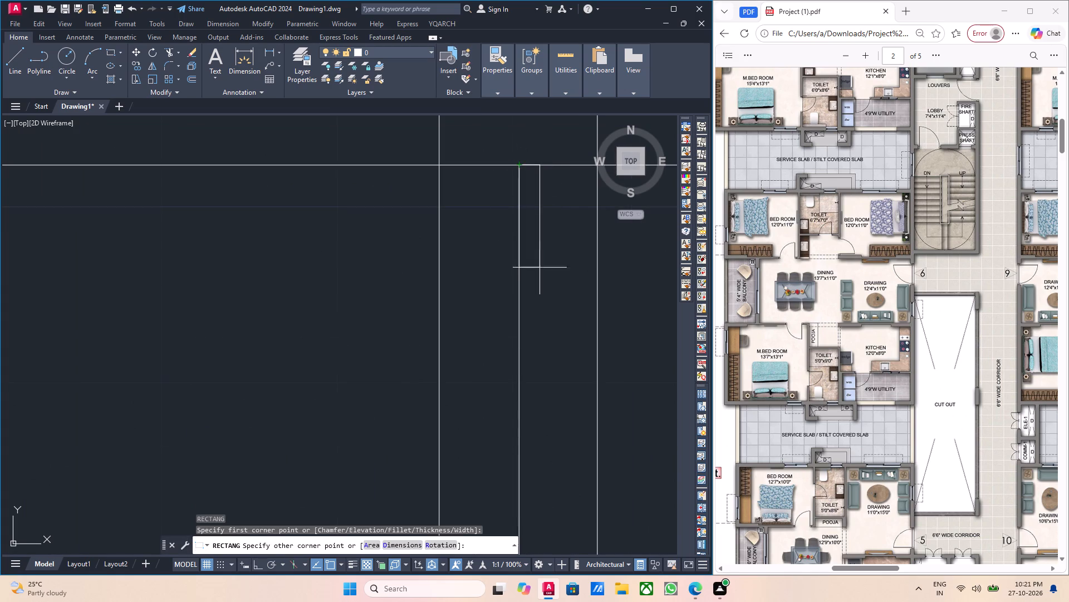
scroll(551, 441, down, 1)
middle_drag(550, 515, 518, 308)
scroll(528, 366, down, 3)
middle_drag(529, 442, 500, 336)
scroll(499, 322, up, 2)
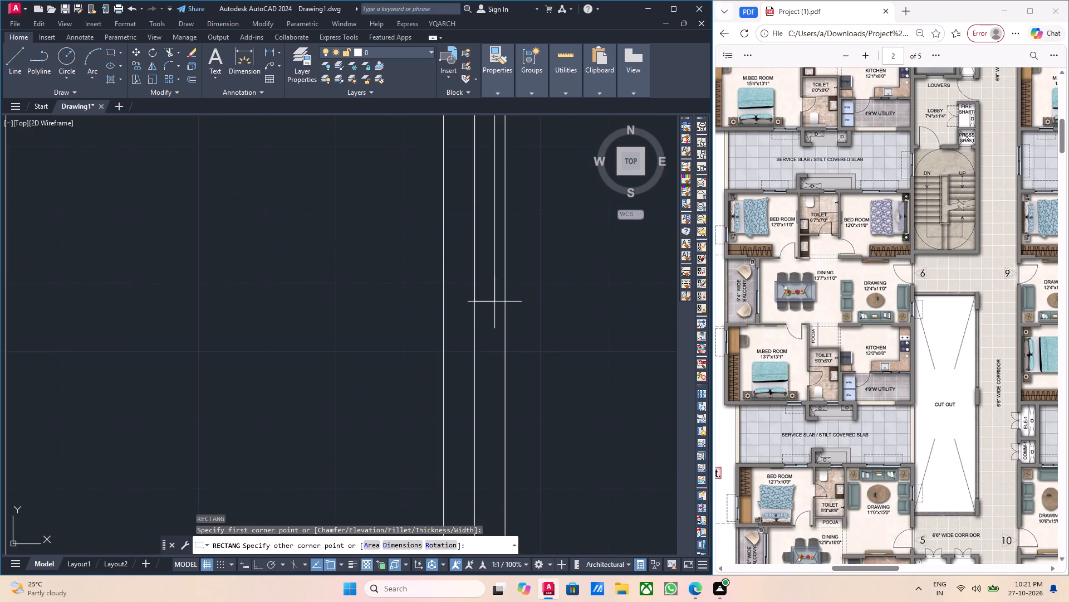
click(494, 302)
Mirror the sliding-door panel across the wall's vertical centre line onto the balcony side, keeping the original panel.
scroll(491, 337, down, 2)
middle_drag(492, 355, 499, 384)
scroll(496, 367, up, 3)
drag(500, 358, 498, 346)
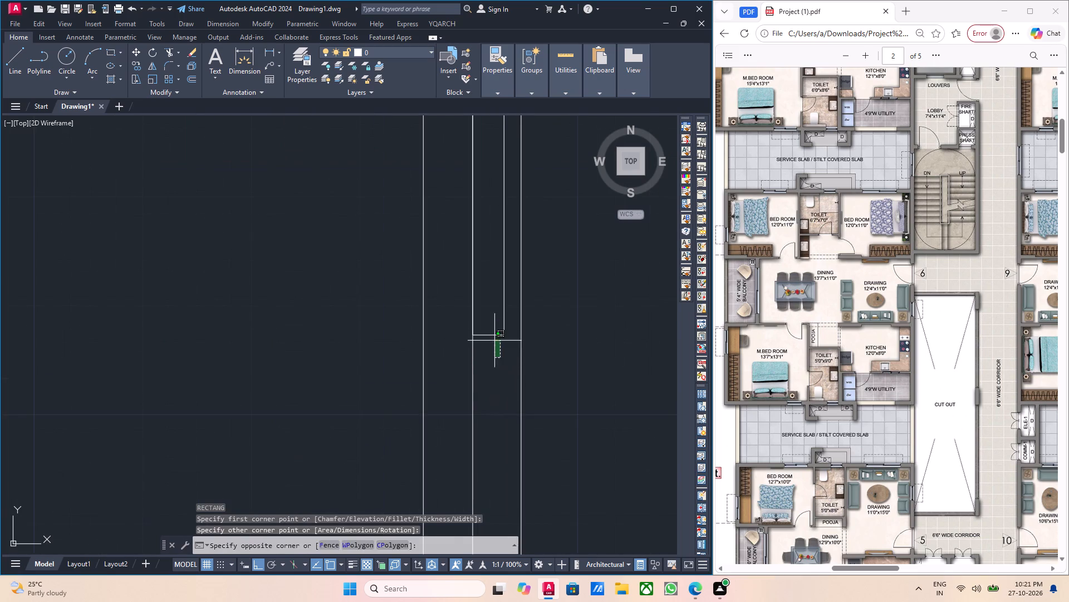
click(486, 327)
middle_drag(497, 389, 482, 454)
text(mi)
key(Return)
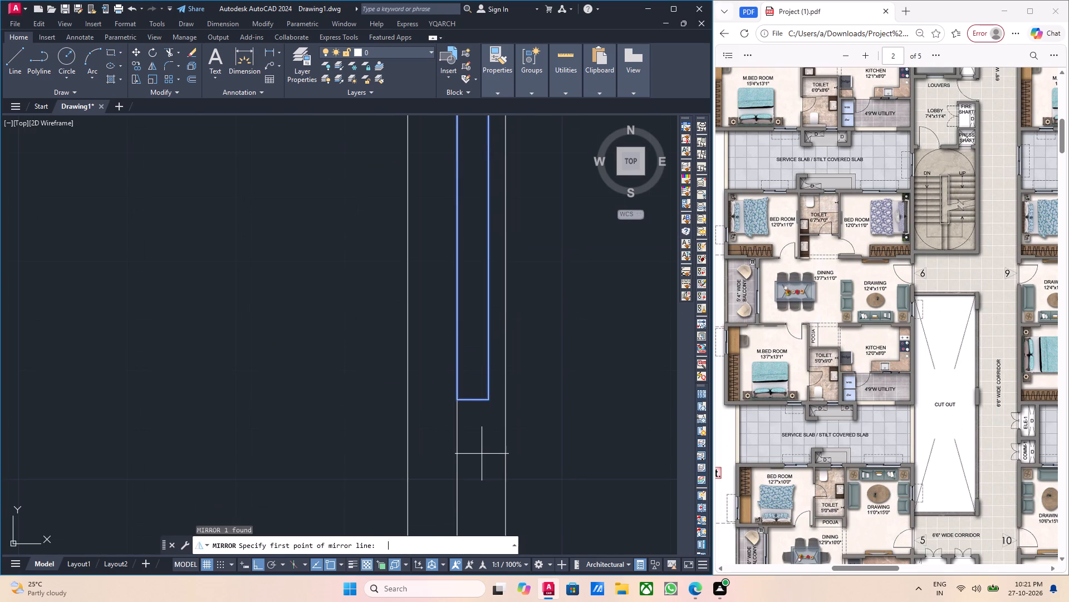
scroll(482, 419, down, 2)
middle_drag(480, 370, 479, 409)
click(470, 259)
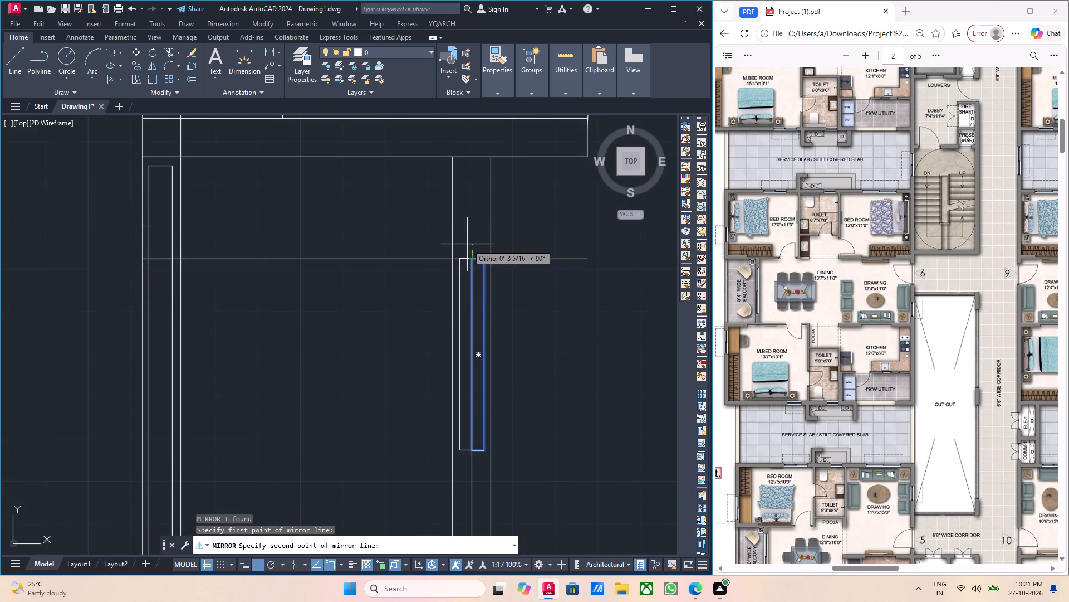
click(464, 240)
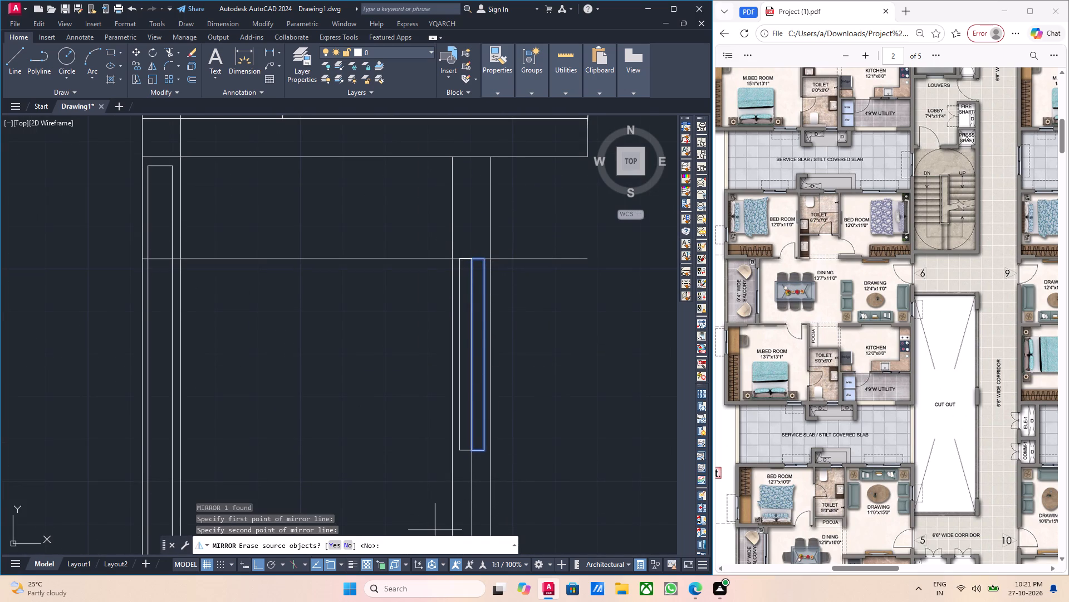
click(347, 542)
Move the mirrored balcony-side panel down the centre line so its top inner corner meets the dining-side panel's bottom corner.
scroll(469, 451, up, 2)
drag(463, 464, 464, 464)
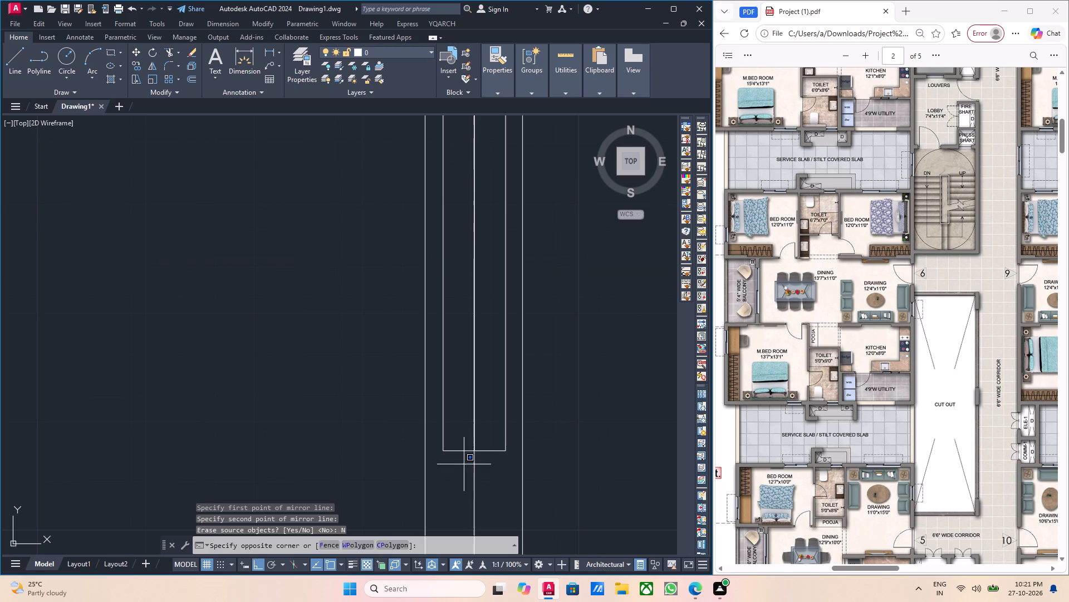
drag(464, 464, 462, 456)
click(455, 444)
scroll(464, 433, down, 2)
middle_drag(488, 326, 483, 405)
key(m)
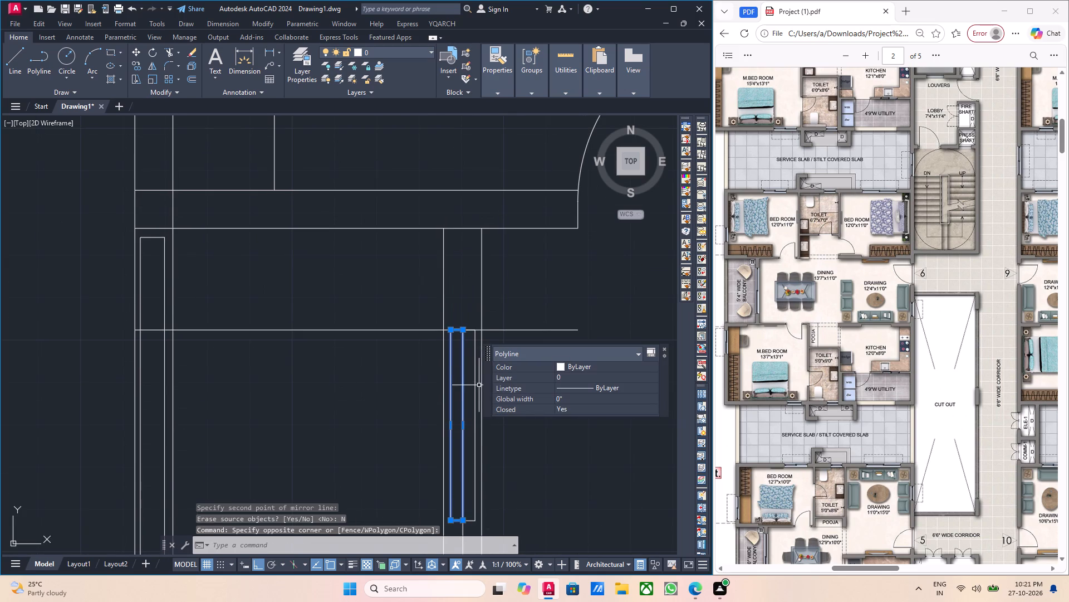
key(Return)
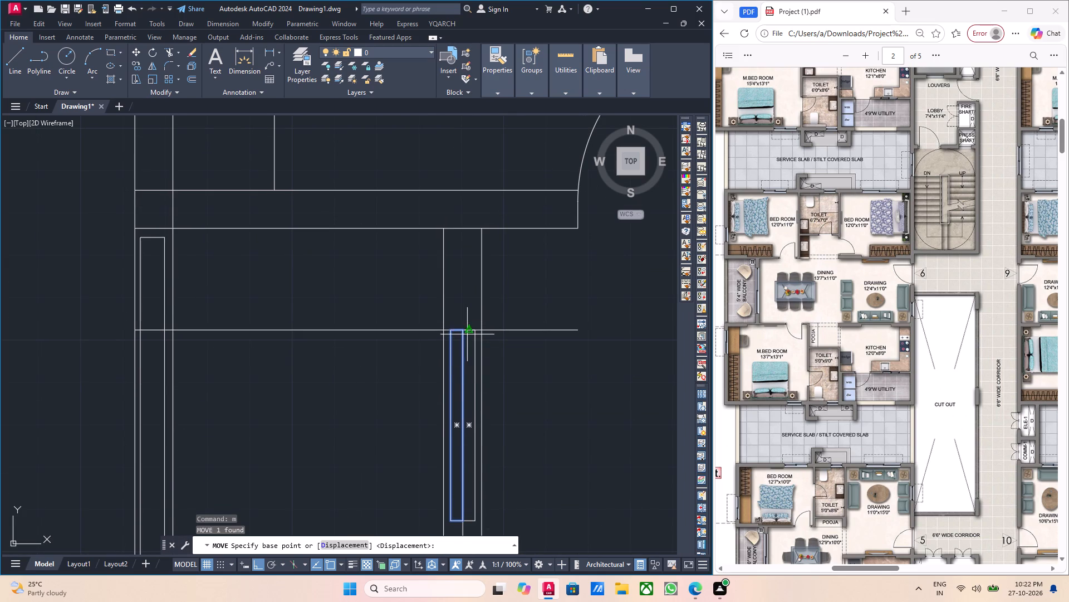
click(463, 331)
middle_drag(453, 416, 433, 333)
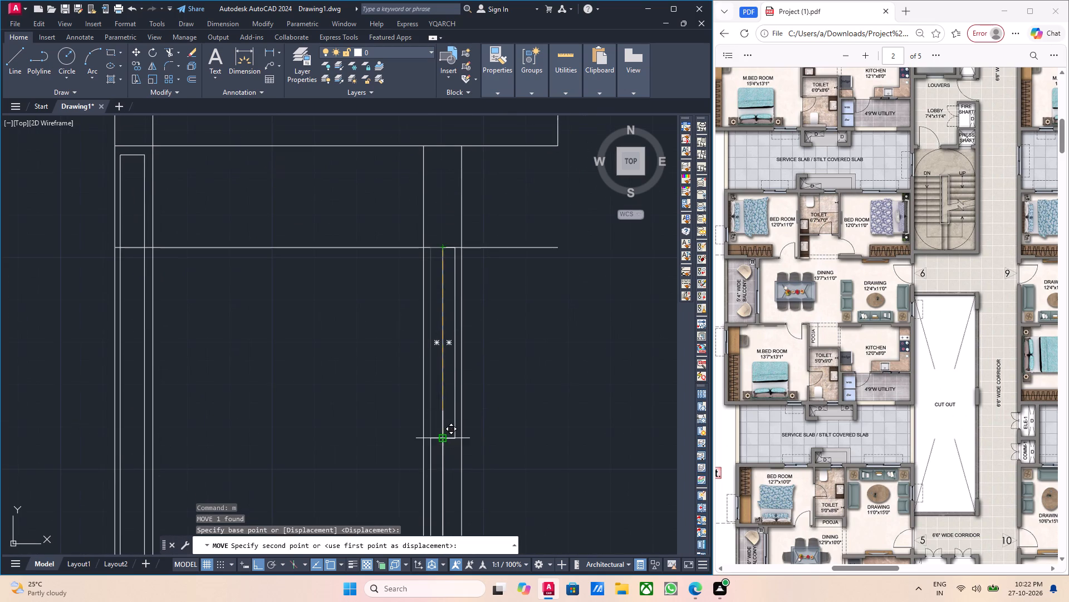
scroll(439, 436, up, 1)
click(443, 441)
scroll(447, 430, down, 2)
middle_drag(533, 468, 506, 367)
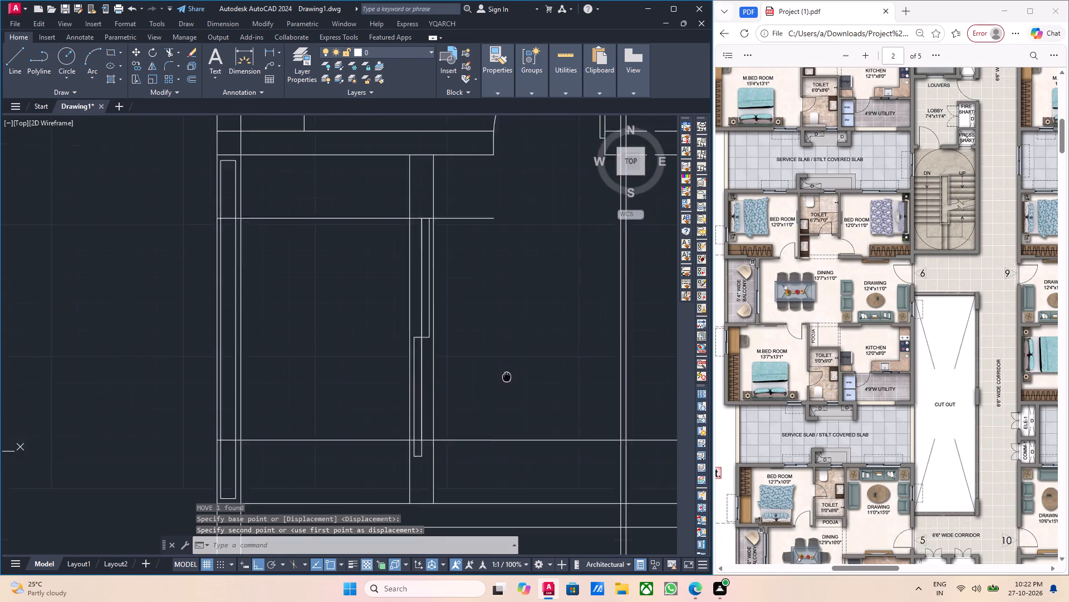
middle_drag(506, 367, 503, 338)
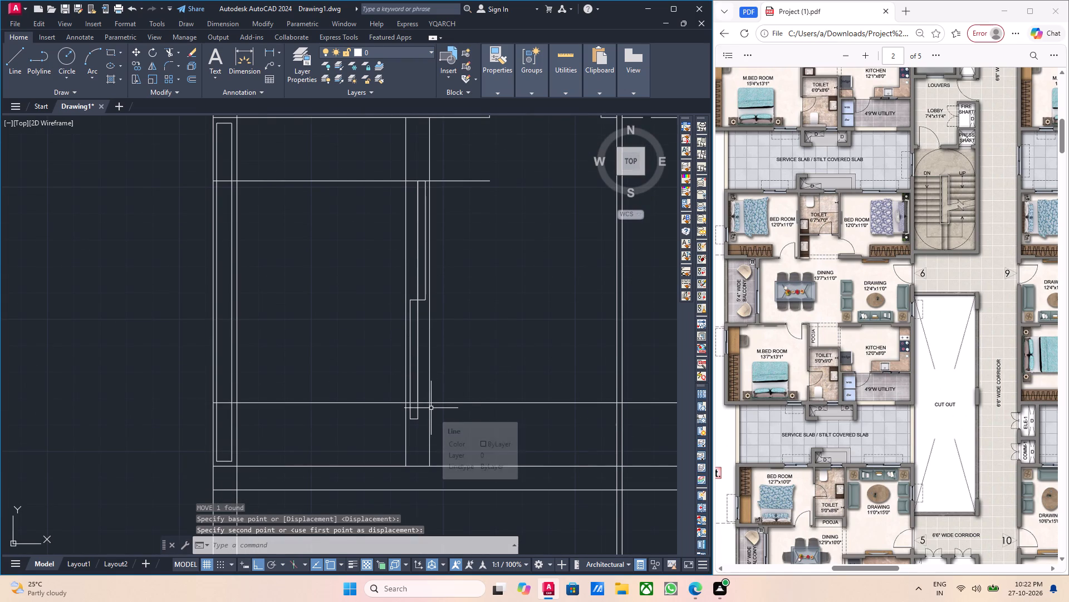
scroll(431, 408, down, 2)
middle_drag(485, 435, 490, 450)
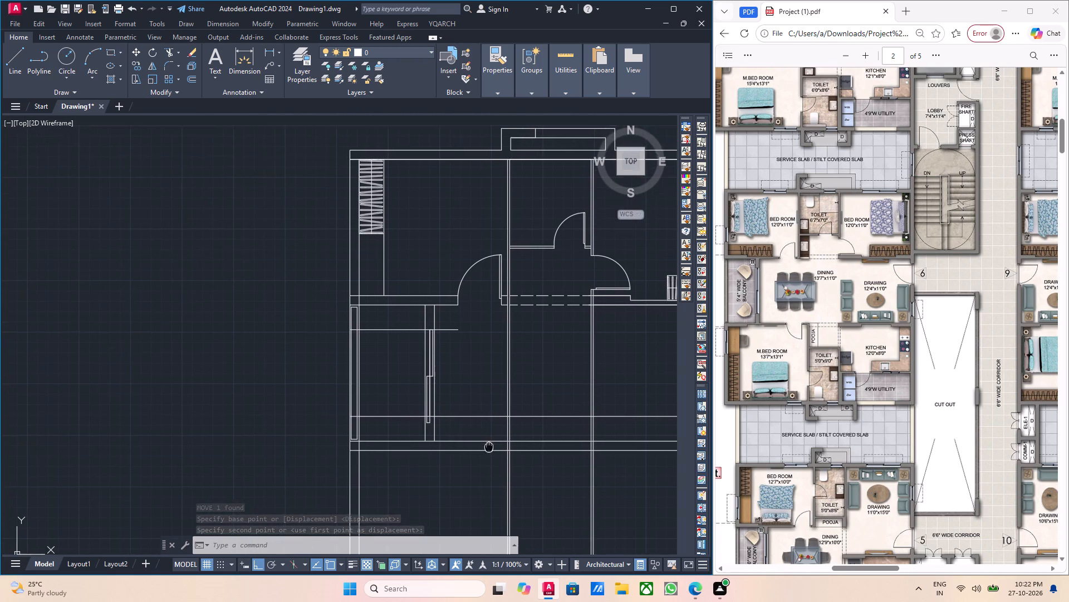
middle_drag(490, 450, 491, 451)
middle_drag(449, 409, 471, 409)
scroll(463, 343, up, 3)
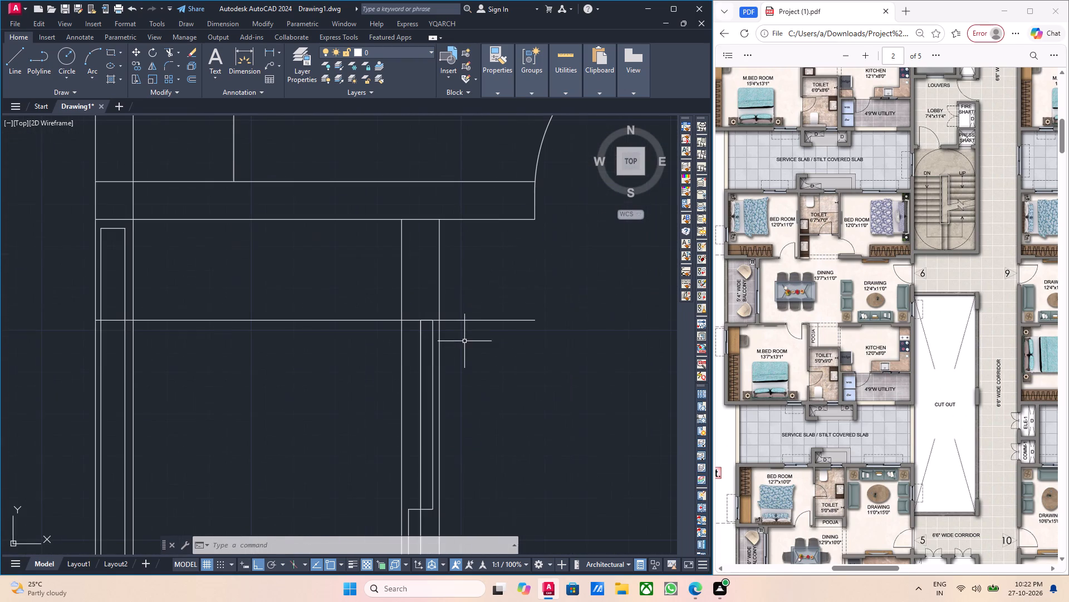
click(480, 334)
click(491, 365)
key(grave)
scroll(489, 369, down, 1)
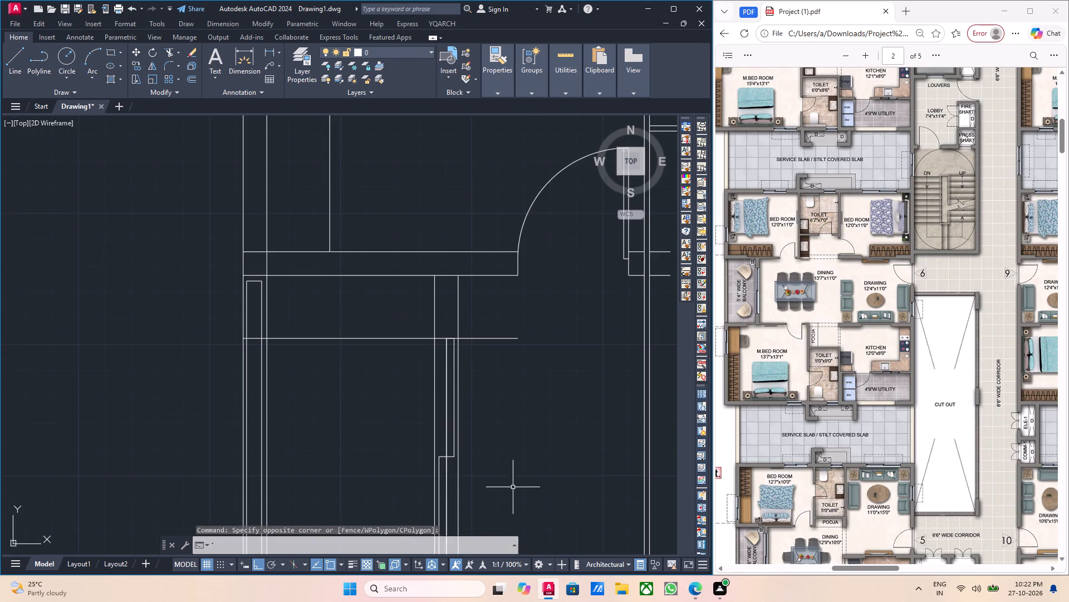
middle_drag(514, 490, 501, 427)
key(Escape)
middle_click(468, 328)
Shorten the dining-side sliding-door panel by stretching its bottom edge 3" upward.
scroll(472, 326, up, 4)
middle_drag(404, 484, 415, 345)
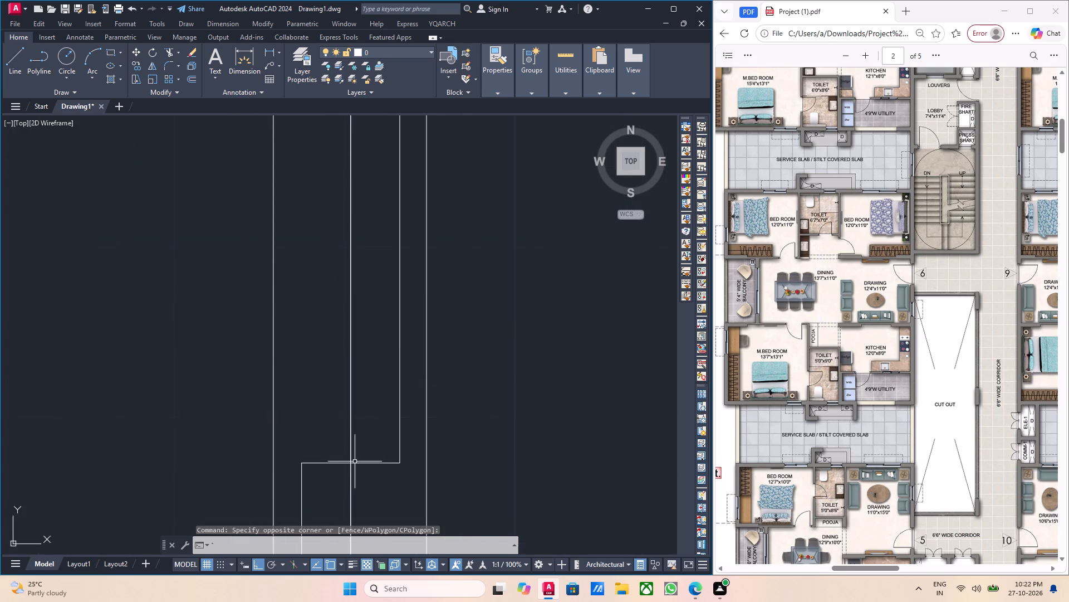
middle_drag(365, 459, 400, 438)
click(411, 441)
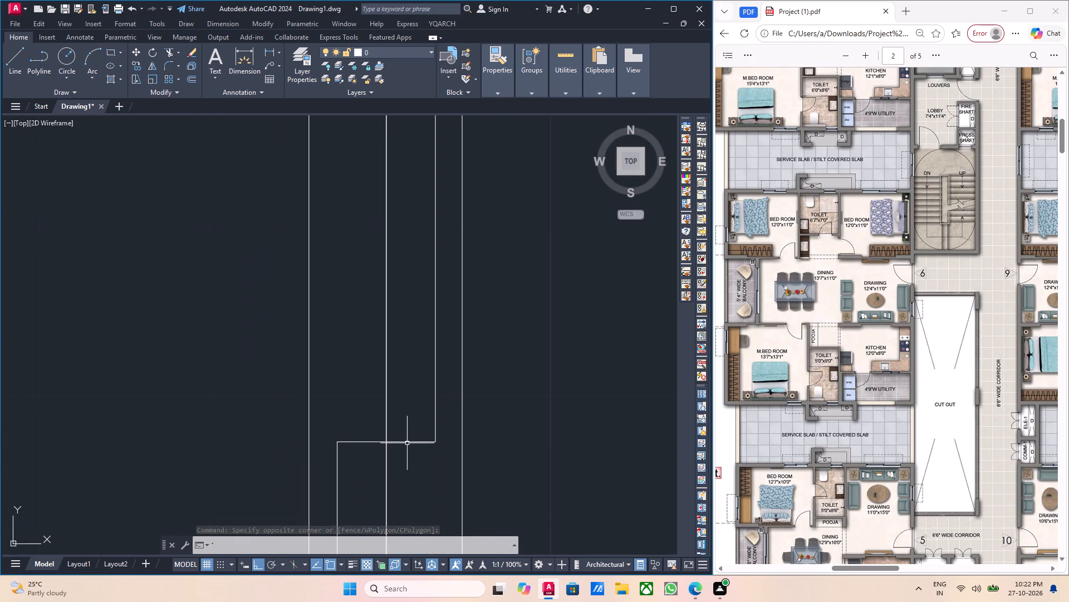
click(407, 443)
key(Escape)
drag(424, 460, 419, 454)
click(408, 445)
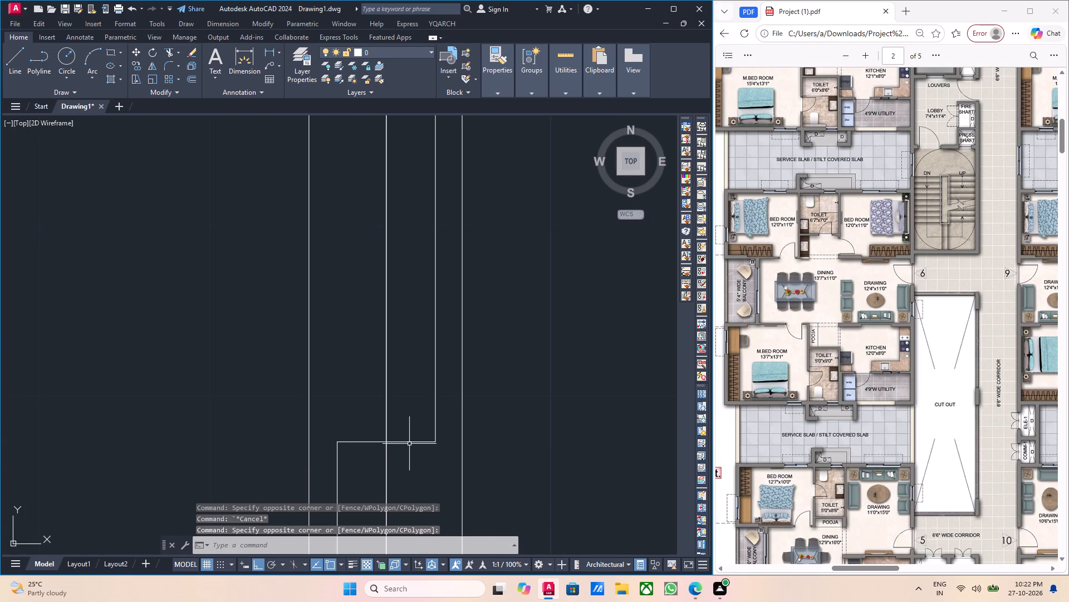
click(409, 441)
click(409, 441)
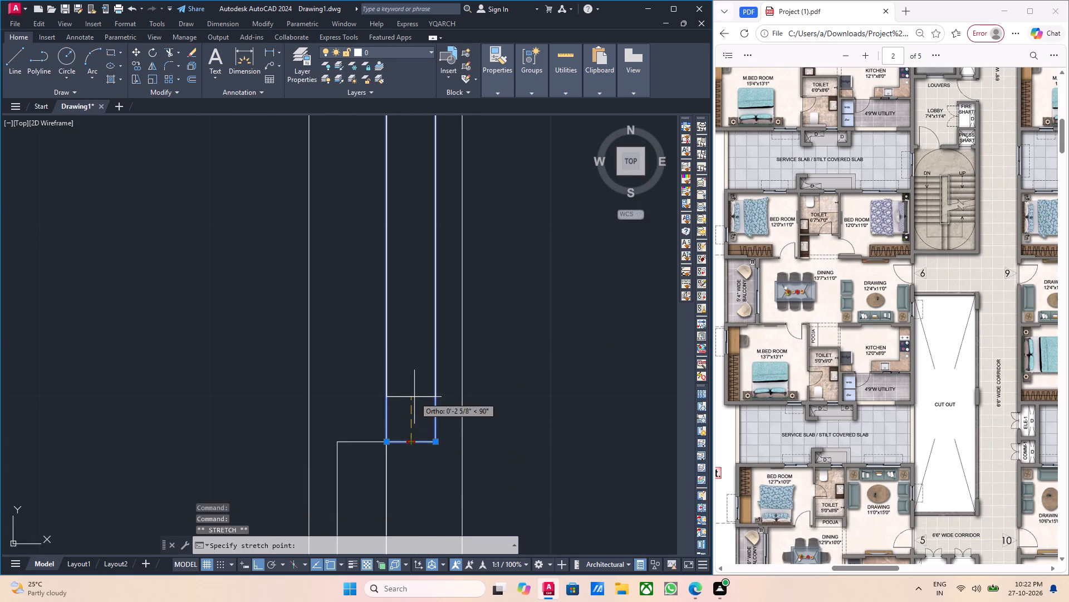
key(3)
key(Return)
key(Escape)
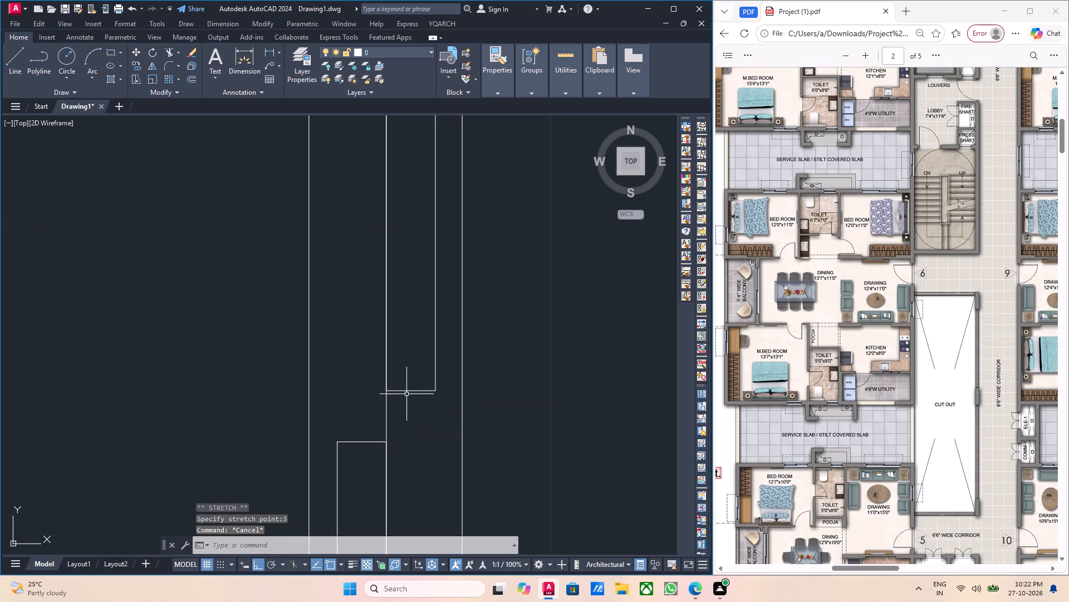
Move the balcony-side panel up so its top inner corner meets the dining-side panel's bottom corner on the centre line.
scroll(339, 477, up, 1)
drag(363, 441, 365, 436)
click(355, 420)
scroll(409, 422, down, 3)
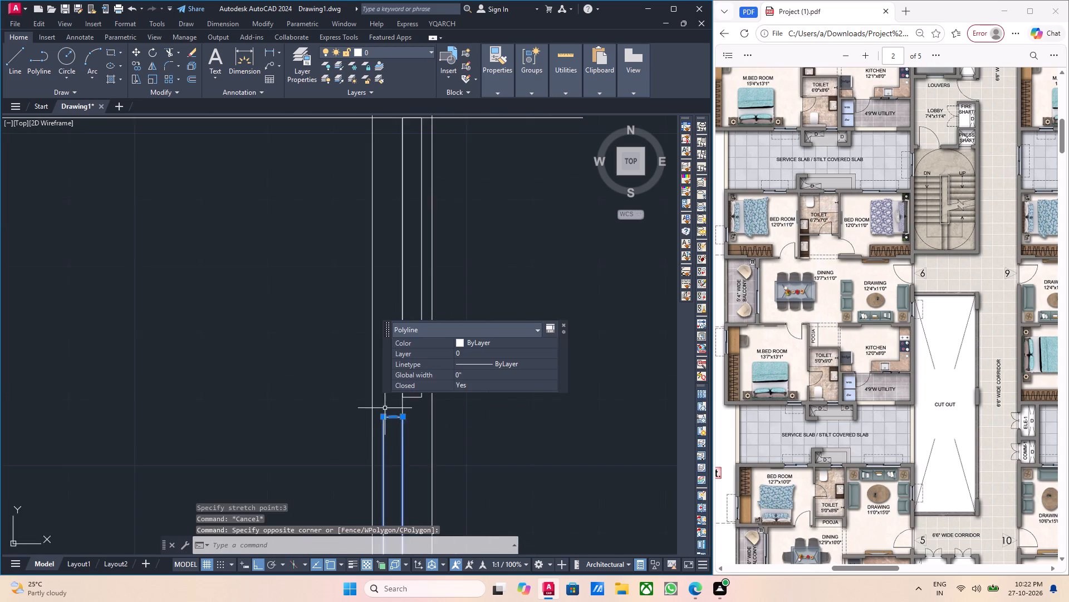
middle_drag(416, 458, 402, 404)
key(m)
key(Return)
scroll(393, 379, up, 2)
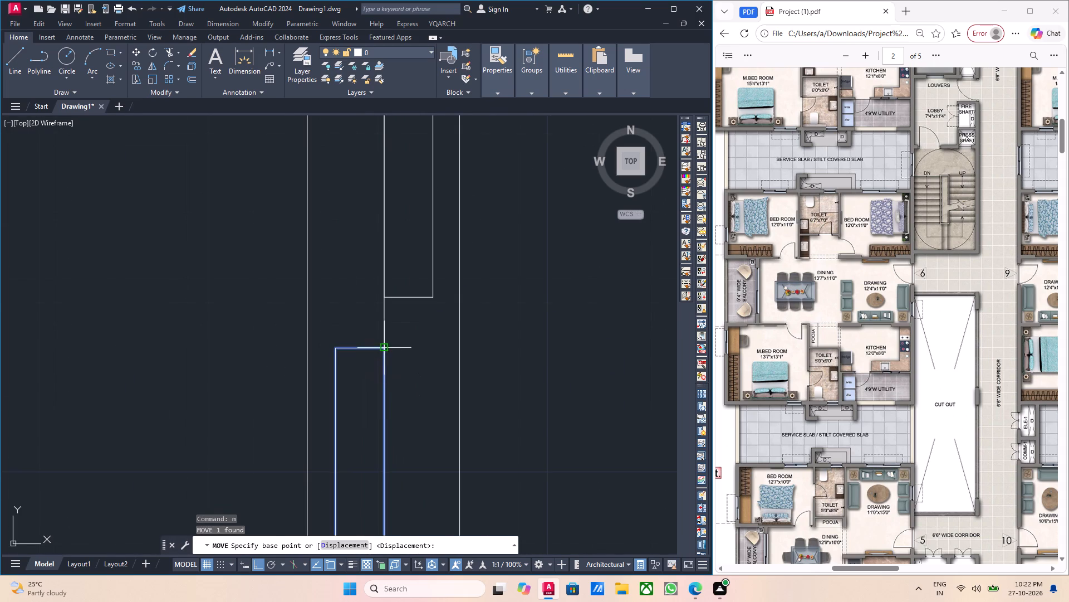
click(385, 348)
click(384, 299)
scroll(410, 348, down, 3)
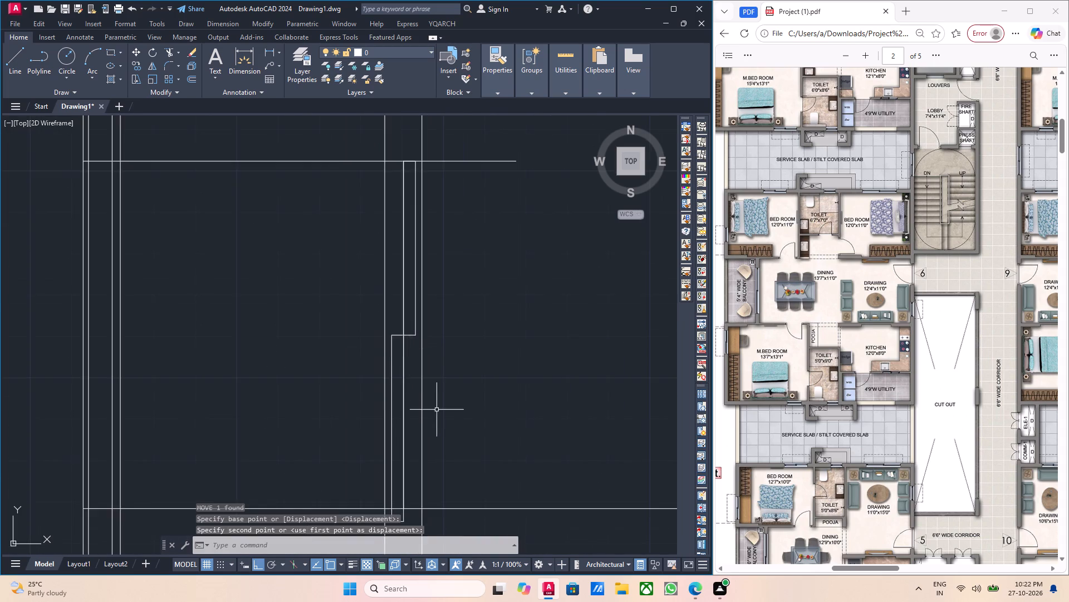
Stretch the balcony-side panel's bottom edge up to the 2' offset line at the opening's lower end.
scroll(437, 407, down, 1)
middle_drag(450, 408, 465, 346)
scroll(442, 367, up, 2)
middle_drag(449, 391, 460, 436)
middle_drag(434, 395, 426, 317)
scroll(394, 485, up, 2)
click(419, 433)
click(420, 431)
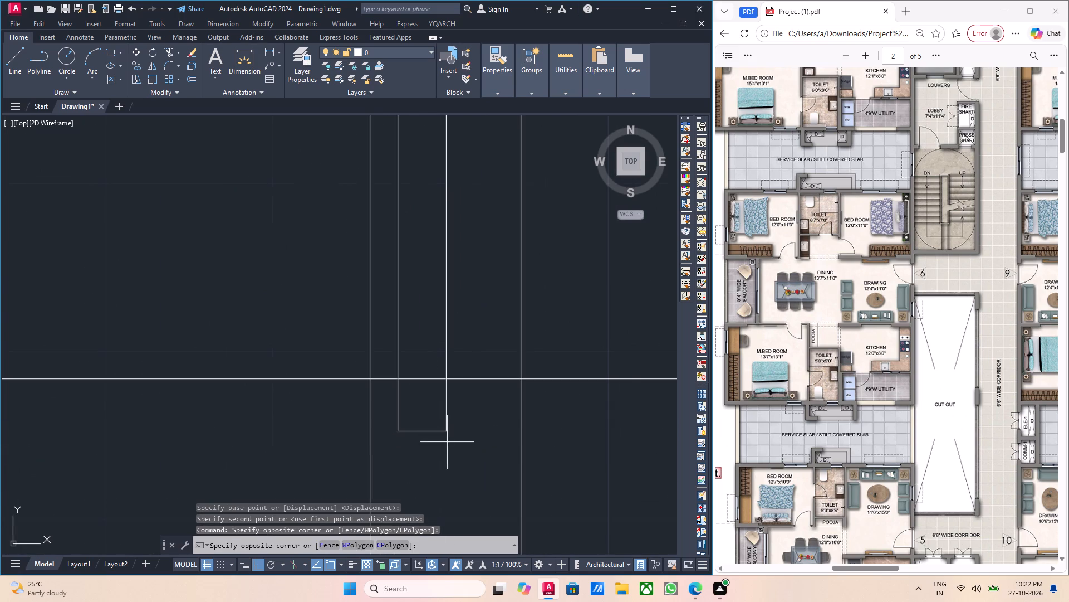
click(447, 442)
click(420, 424)
click(421, 432)
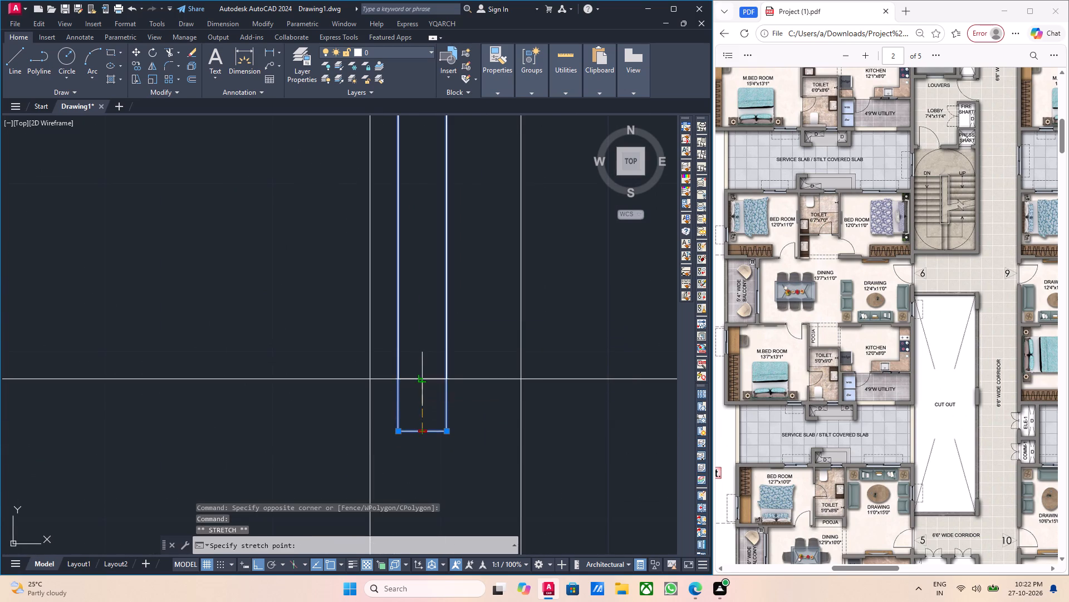
click(420, 379)
scroll(426, 397, down, 3)
key(Escape)
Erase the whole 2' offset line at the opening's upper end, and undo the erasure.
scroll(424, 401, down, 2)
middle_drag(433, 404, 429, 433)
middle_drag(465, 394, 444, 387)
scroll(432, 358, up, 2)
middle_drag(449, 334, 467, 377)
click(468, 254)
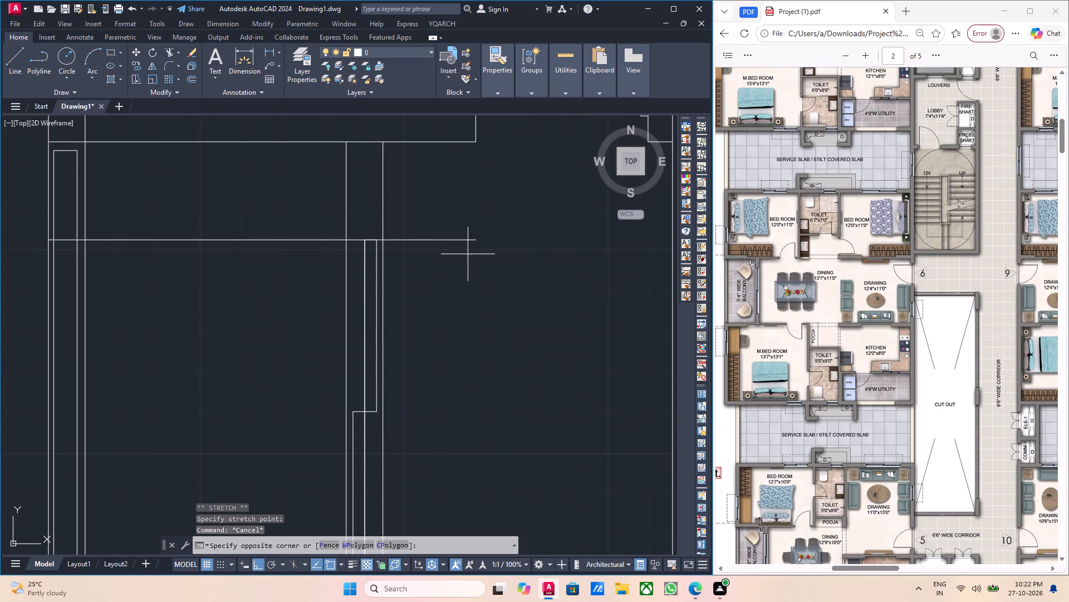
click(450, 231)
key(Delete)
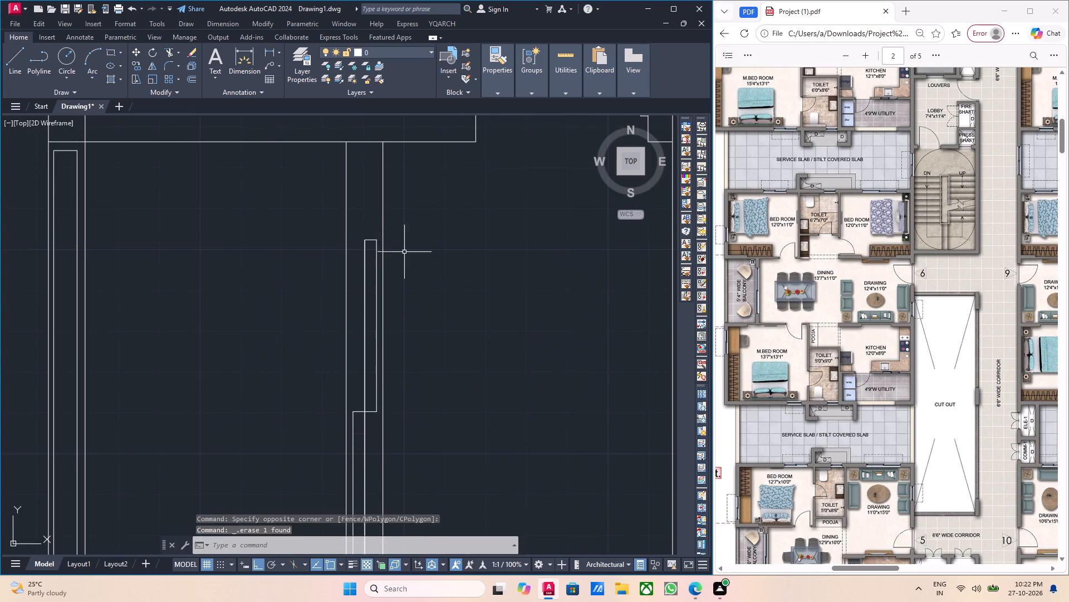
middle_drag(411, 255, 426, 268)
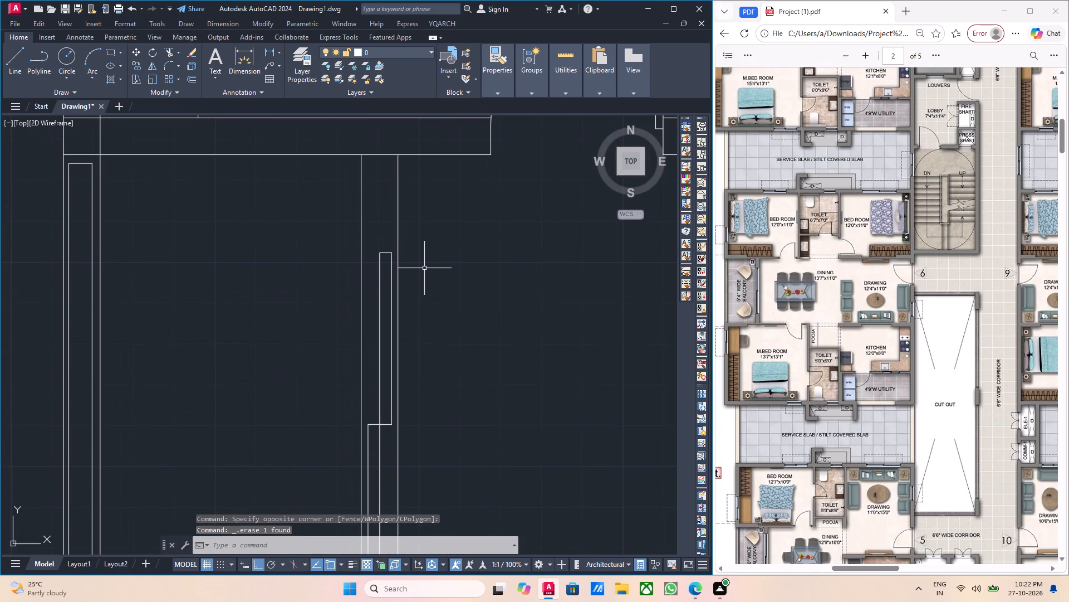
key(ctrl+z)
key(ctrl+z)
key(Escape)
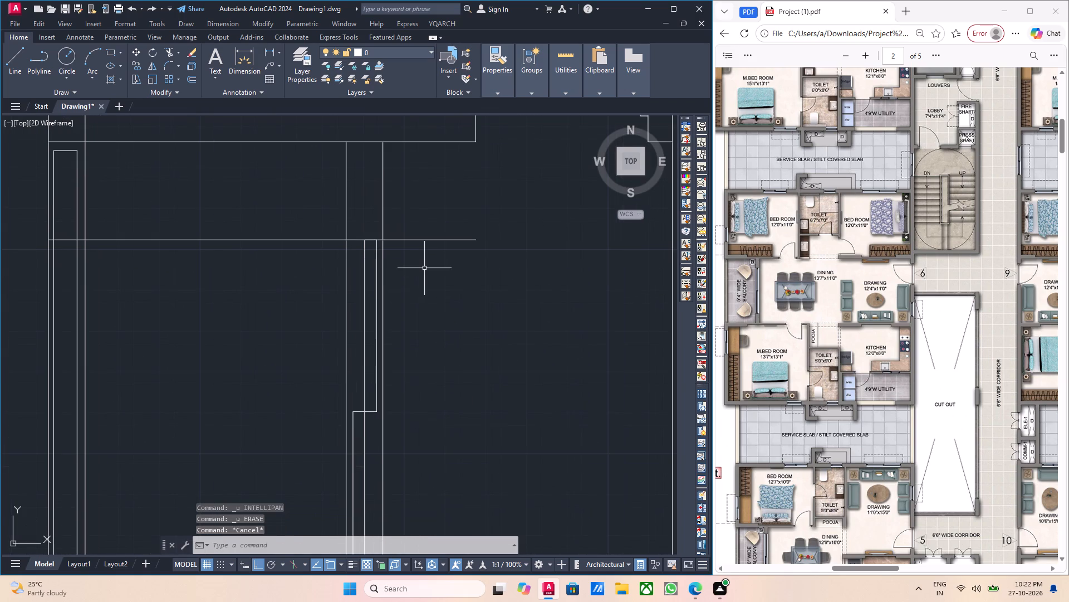
Trim the upper 2' offset line on both sides of the balcony-dining wall and across the balcony's outer wall, keeping only the opening's jamb.
text(tr)
key(Return)
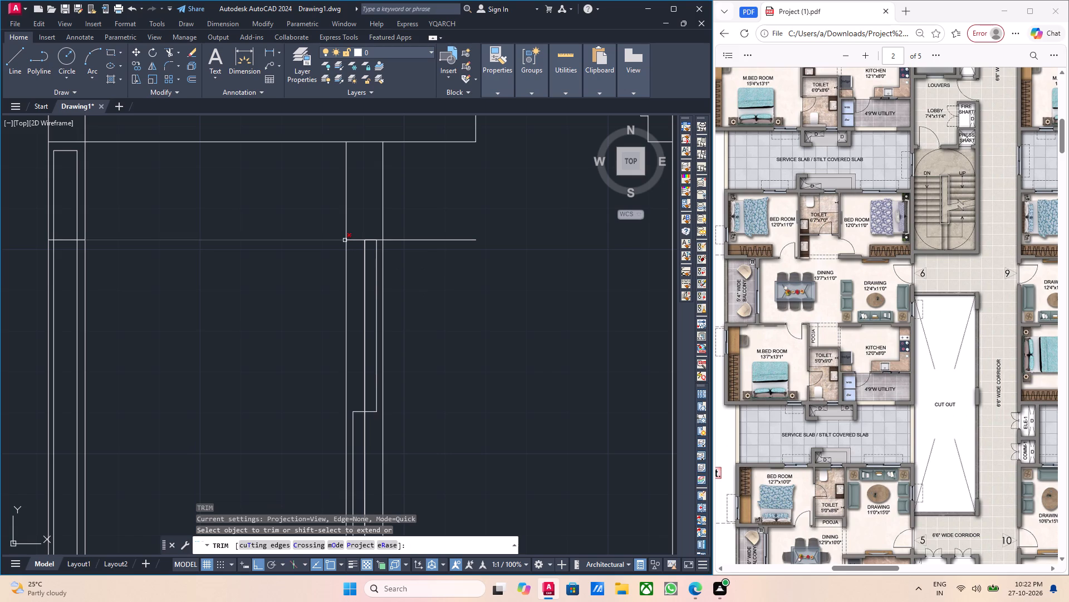
drag(334, 248, 331, 242)
click(317, 232)
drag(416, 259, 410, 232)
click(409, 226)
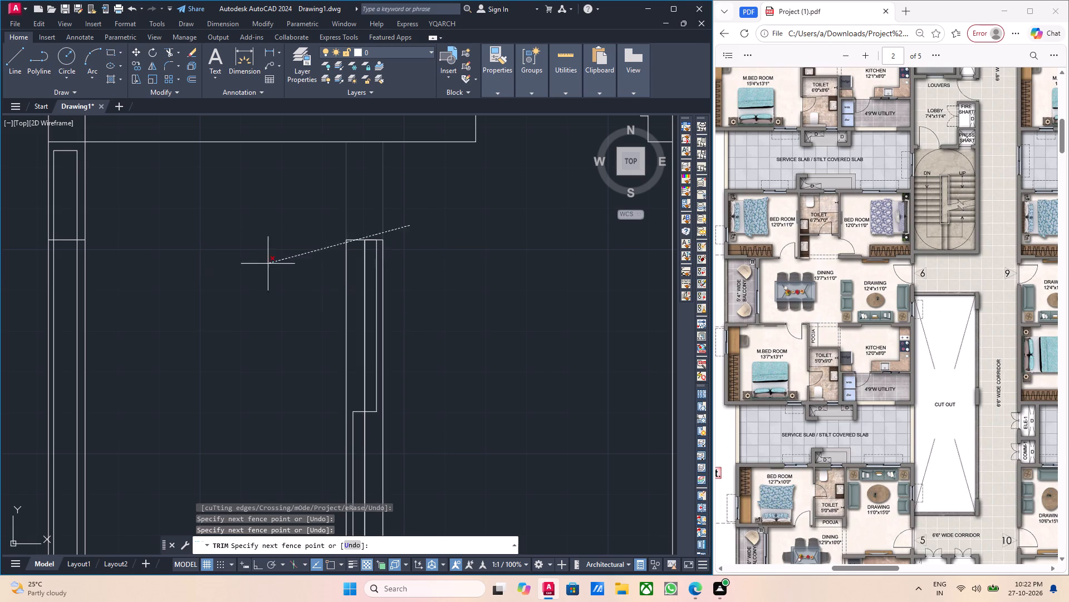
click(423, 250)
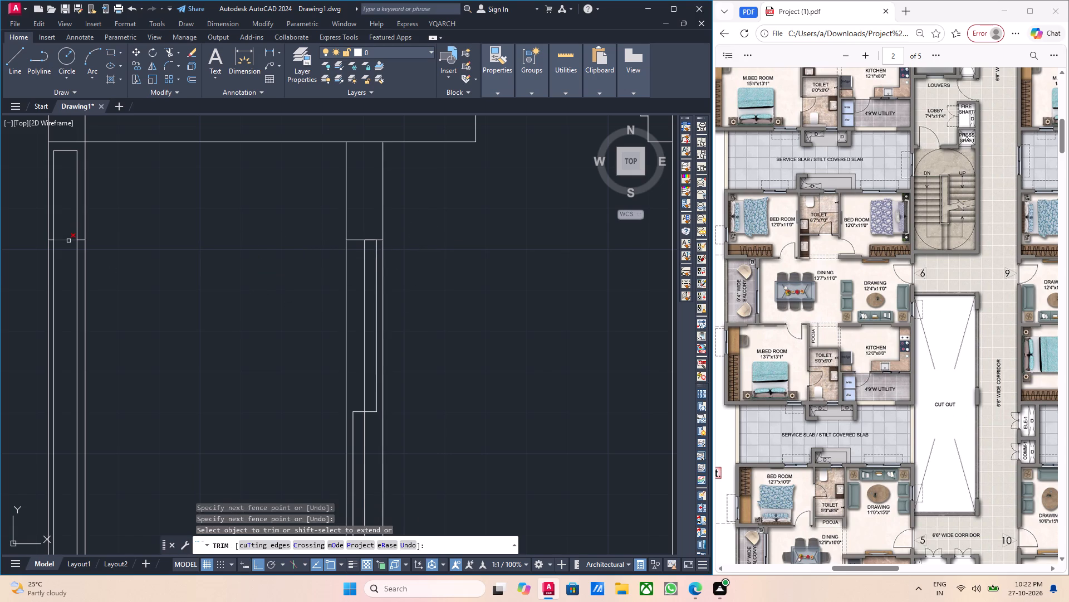
click(68, 241)
click(81, 240)
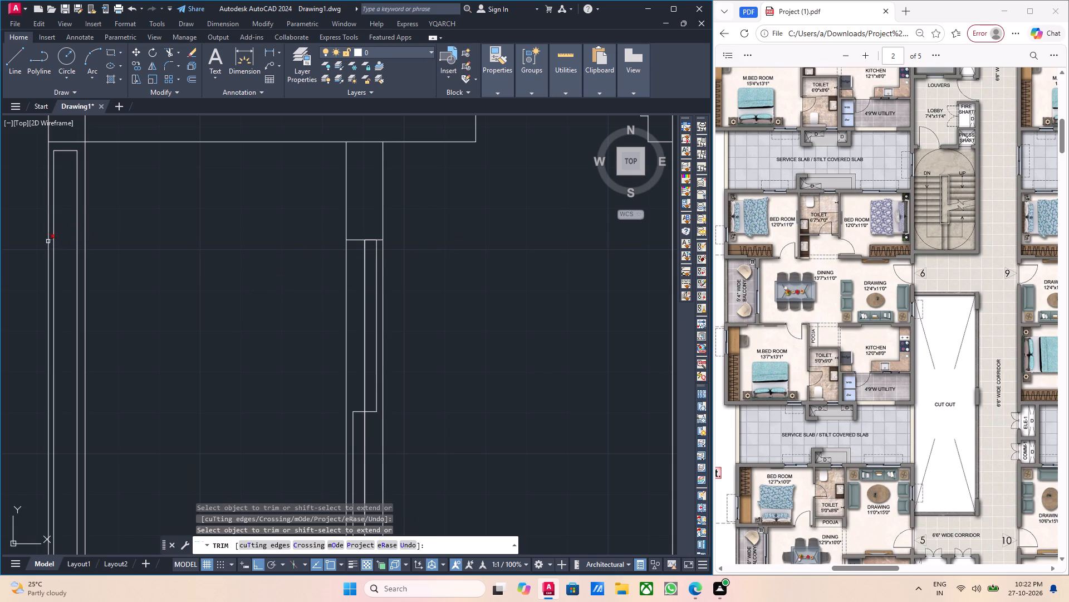
scroll(49, 241, up, 2)
click(54, 237)
Trim the lower 2' offset line on both sides of the balcony-dining wall, keeping only the opening's lower jamb.
scroll(61, 247, down, 3)
scroll(190, 340, down, 1)
middle_drag(189, 331, 188, 261)
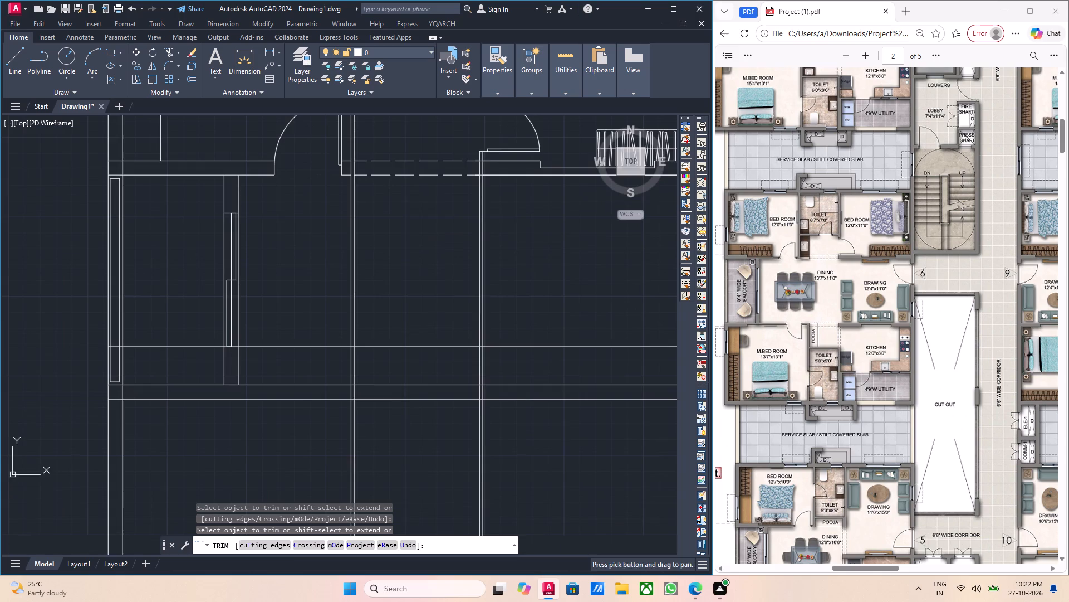
scroll(223, 343, up, 3)
click(212, 363)
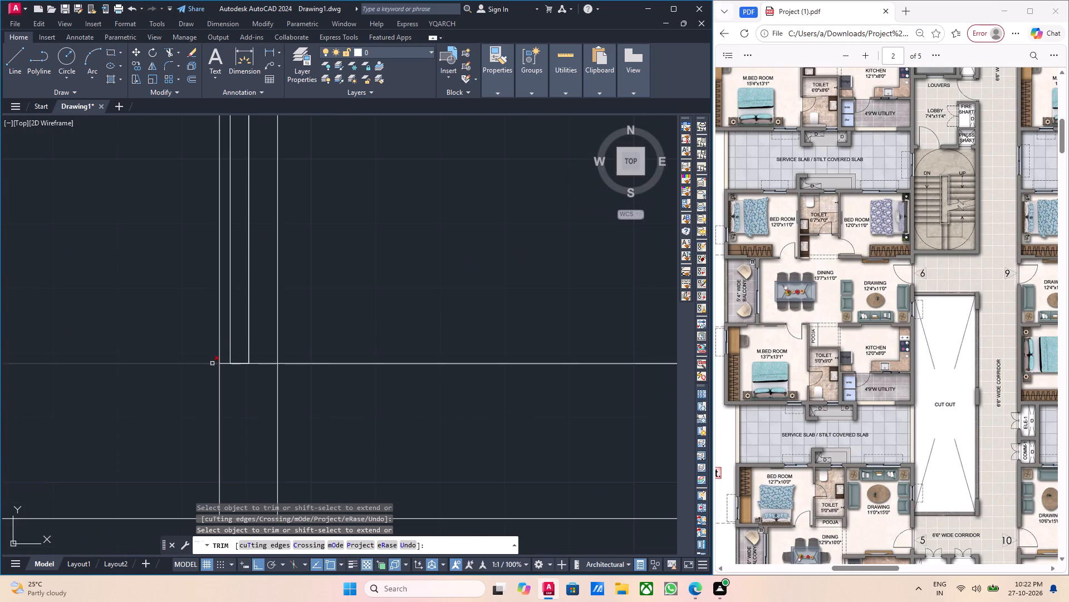
click(288, 364)
scroll(288, 364, down, 4)
key(Escape)
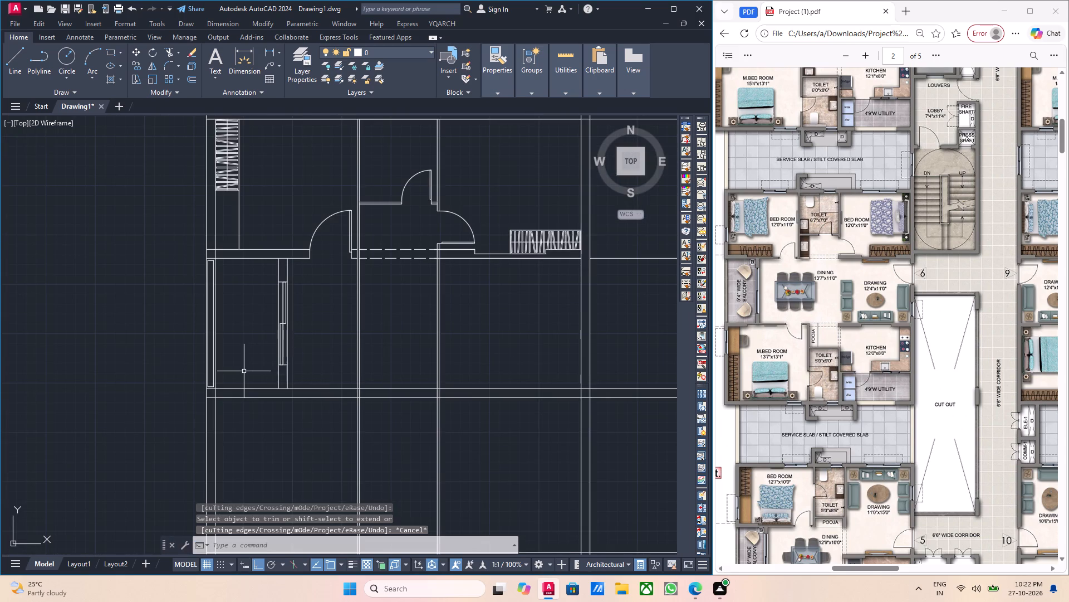
middle_drag(303, 378, 283, 378)
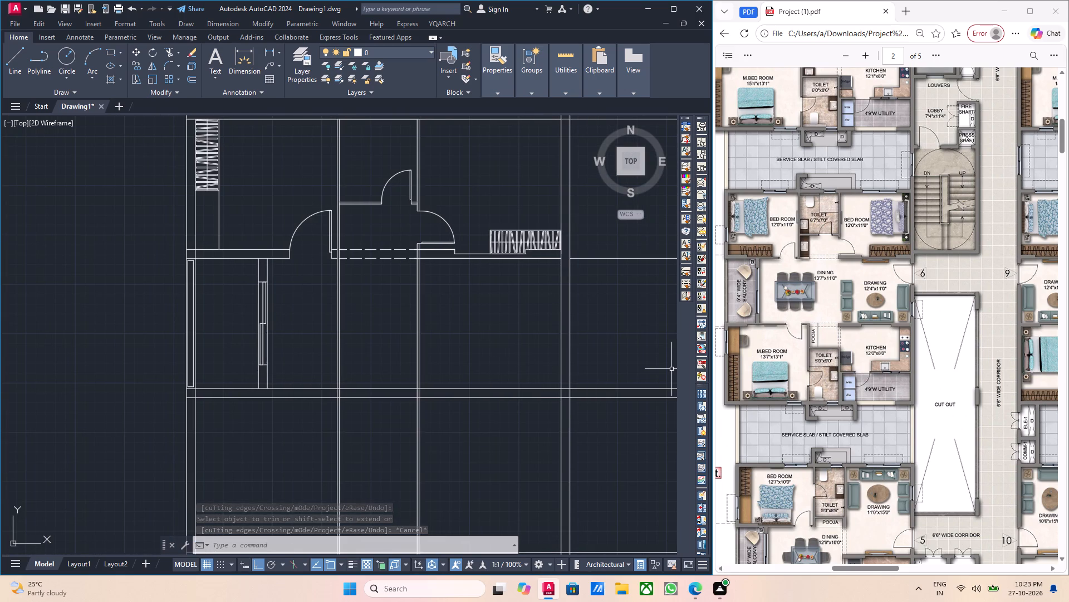
Draw a stepped line in the wall below the balcony: 2' right from the outer wall's inner corner, 4.5" up, and across to the toilet wall.
scroll(749, 322, up, 1)
scroll(405, 390, down, 1)
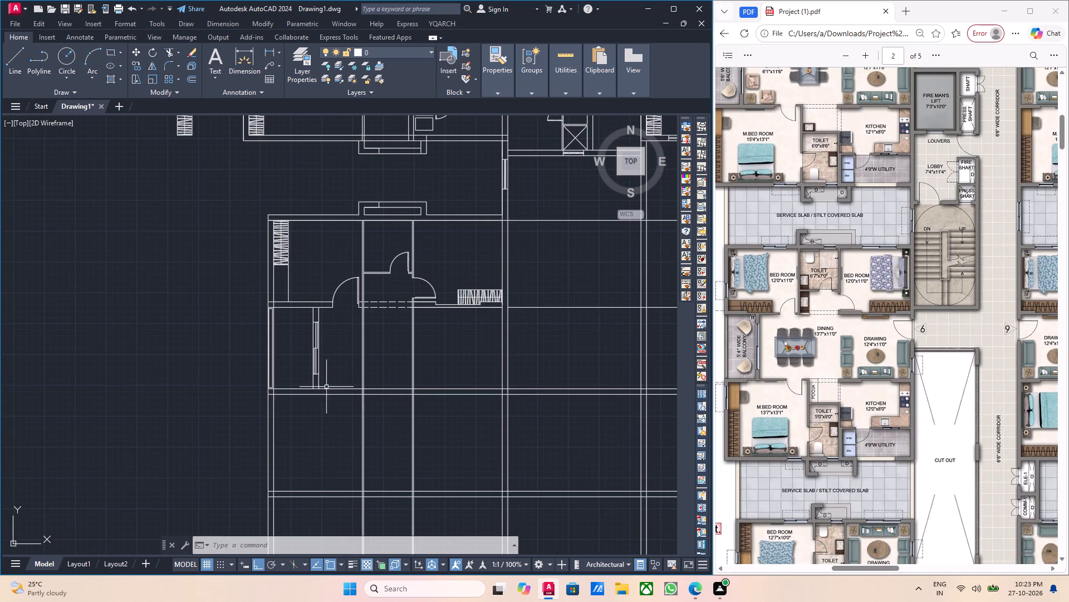
middle_drag(329, 387, 371, 363)
scroll(313, 386, up, 2)
middle_drag(380, 365, 319, 366)
scroll(307, 361, up, 1)
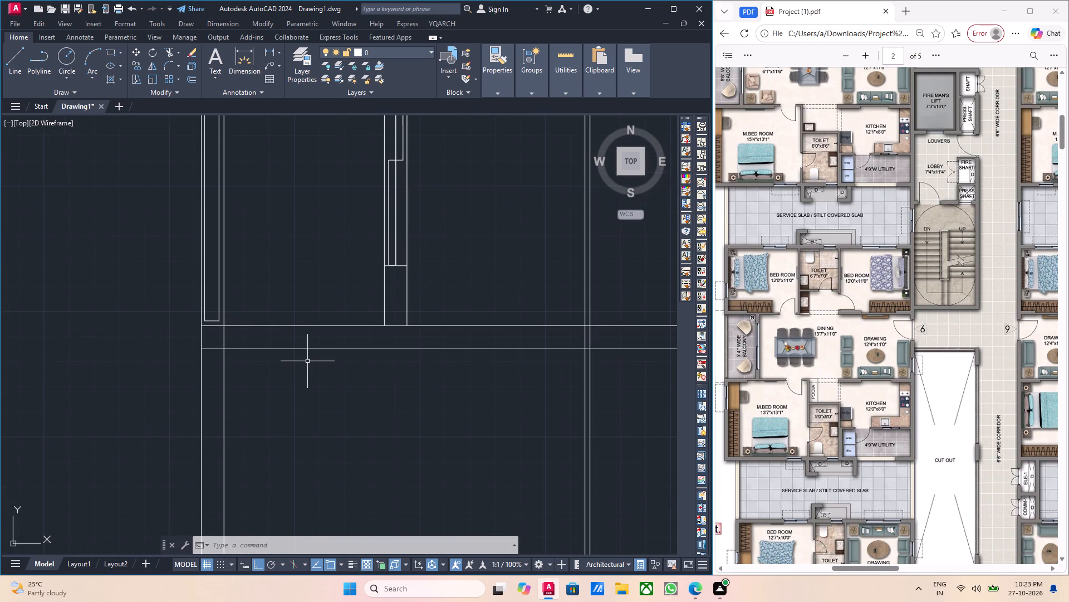
key(l)
key(Return)
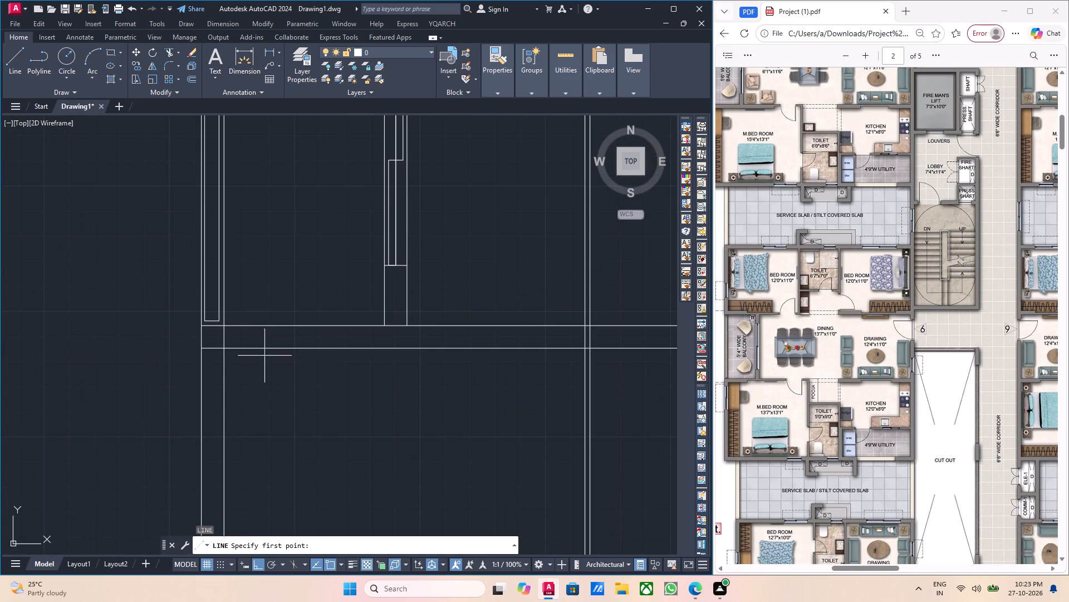
click(223, 350)
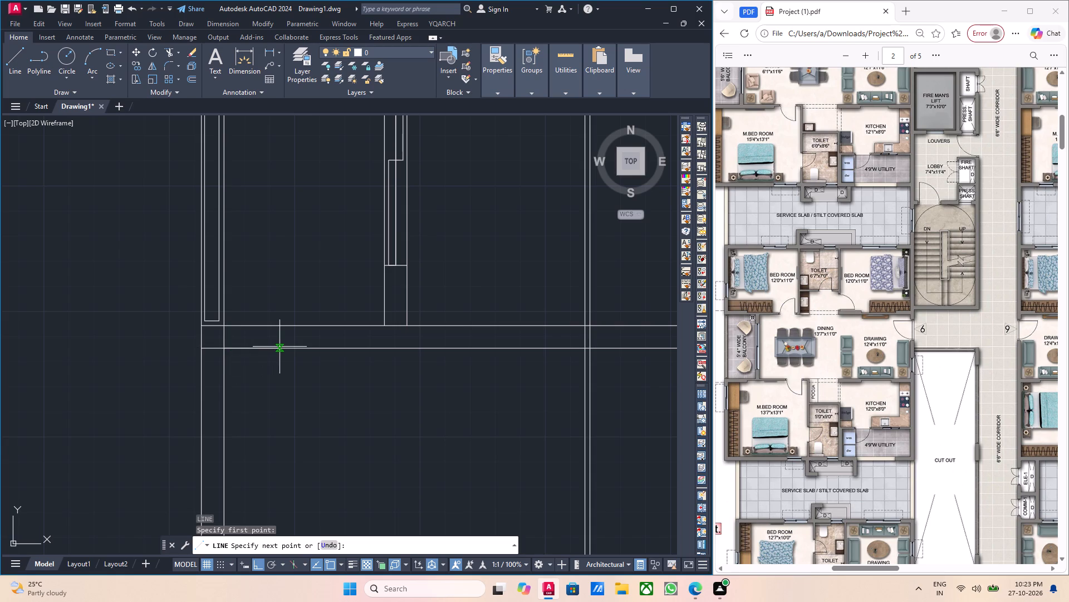
key(2)
key(apostrophe)
key(Return)
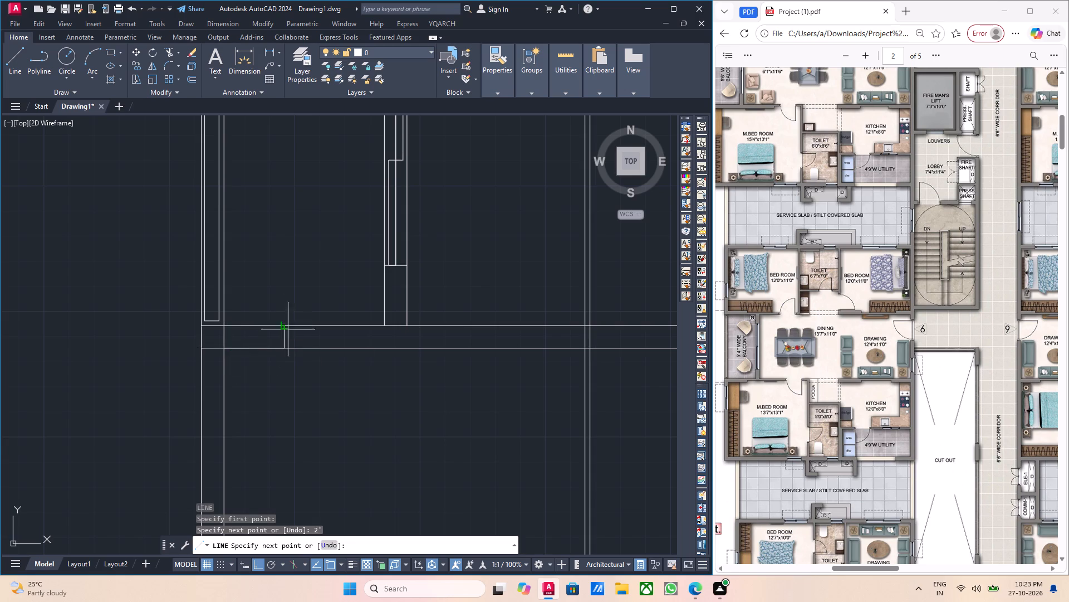
scroll(290, 341, up, 2)
text(4.5)
key(Return)
scroll(284, 332, down, 1)
scroll(435, 318, down, 1)
middle_drag(497, 331, 375, 334)
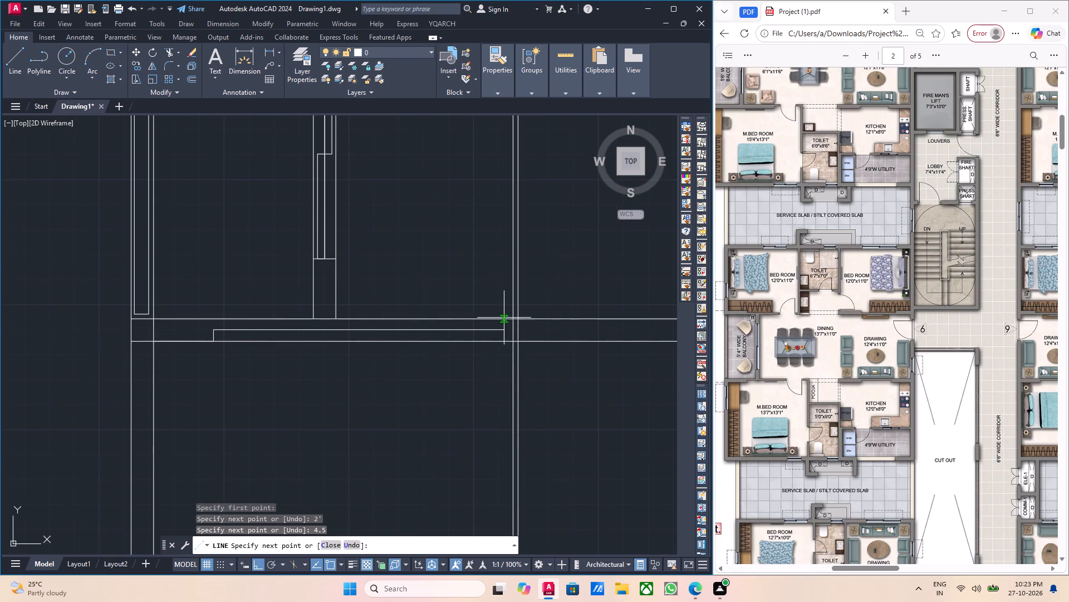
scroll(524, 315, up, 3)
scroll(518, 319, down, 1)
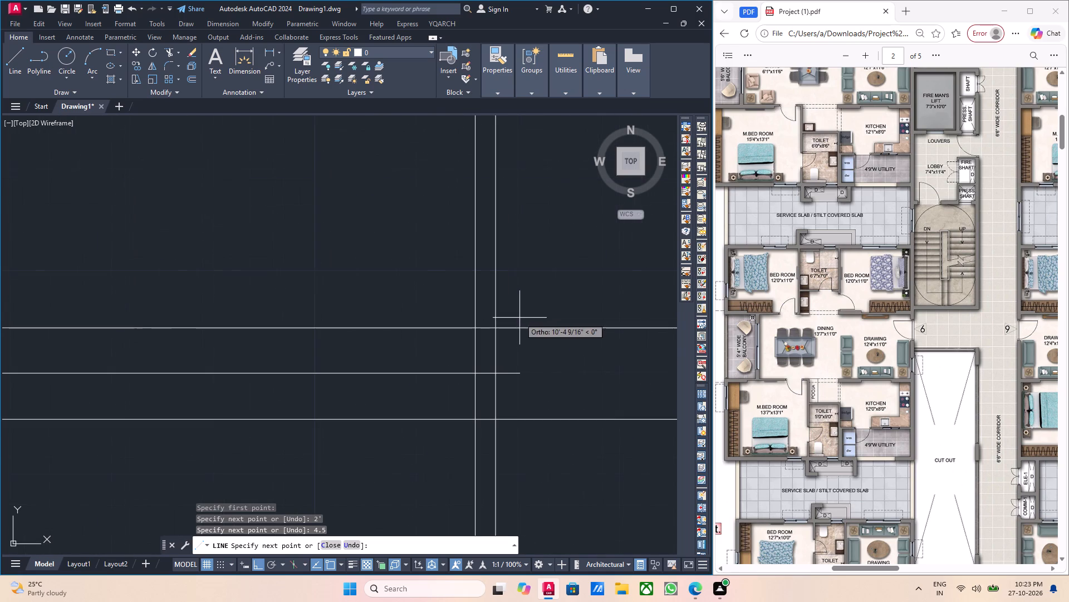
scroll(516, 321, down, 2)
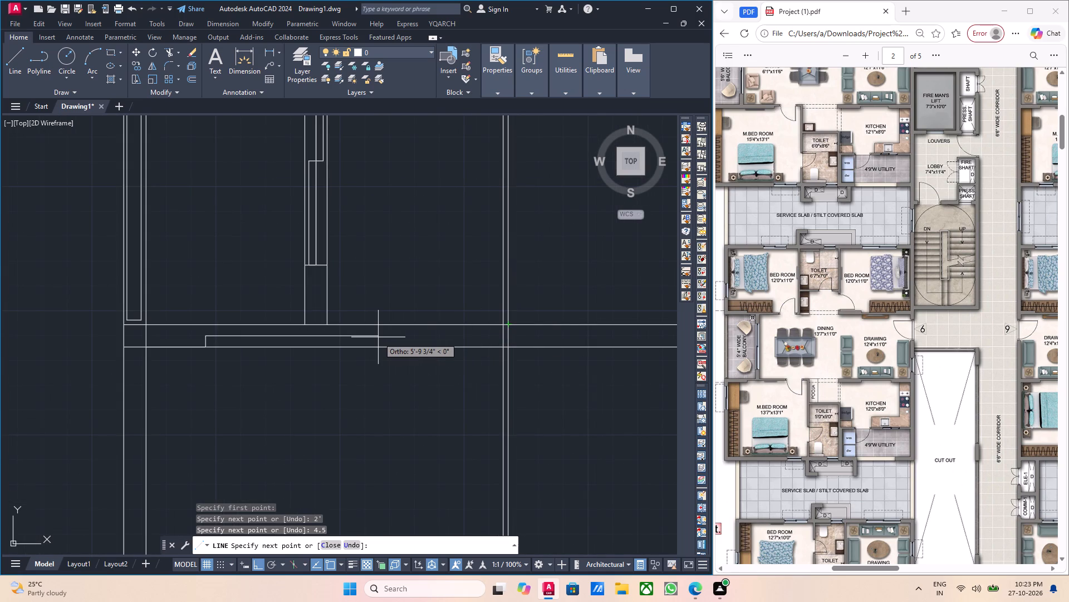
scroll(486, 337, up, 2)
click(529, 334)
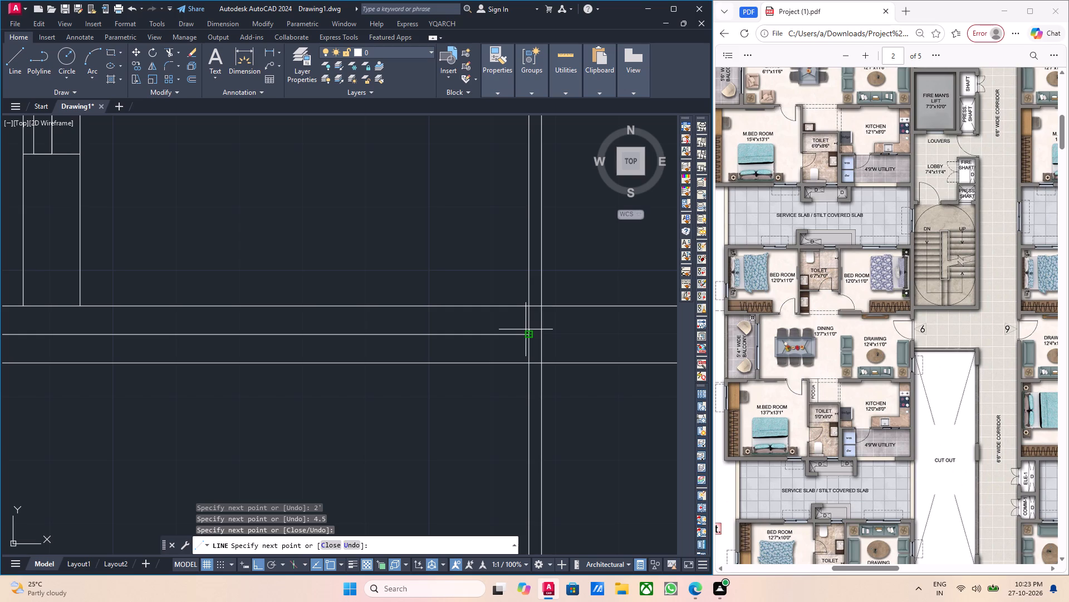
key(Escape)
Copy the upper bedroom's door straight down, placing it just above the wall between the dining area and the master bedroom.
scroll(516, 344, down, 3)
scroll(551, 391, down, 2)
middle_drag(523, 401, 497, 400)
scroll(481, 378, down, 2)
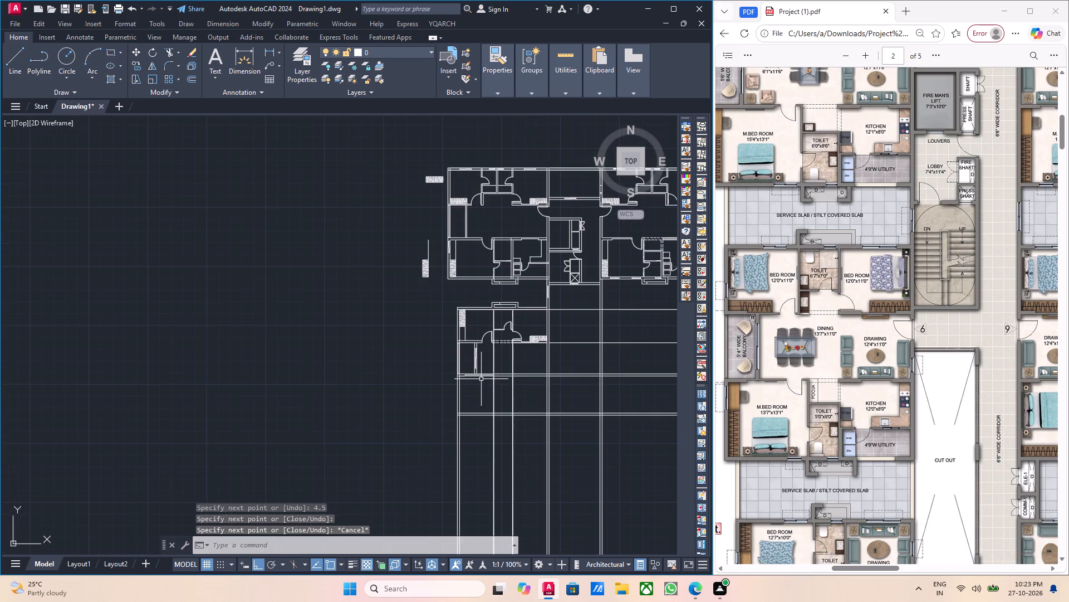
scroll(485, 387, up, 5)
middle_drag(489, 365, 472, 408)
middle_drag(438, 370, 438, 391)
middle_drag(480, 380, 474, 385)
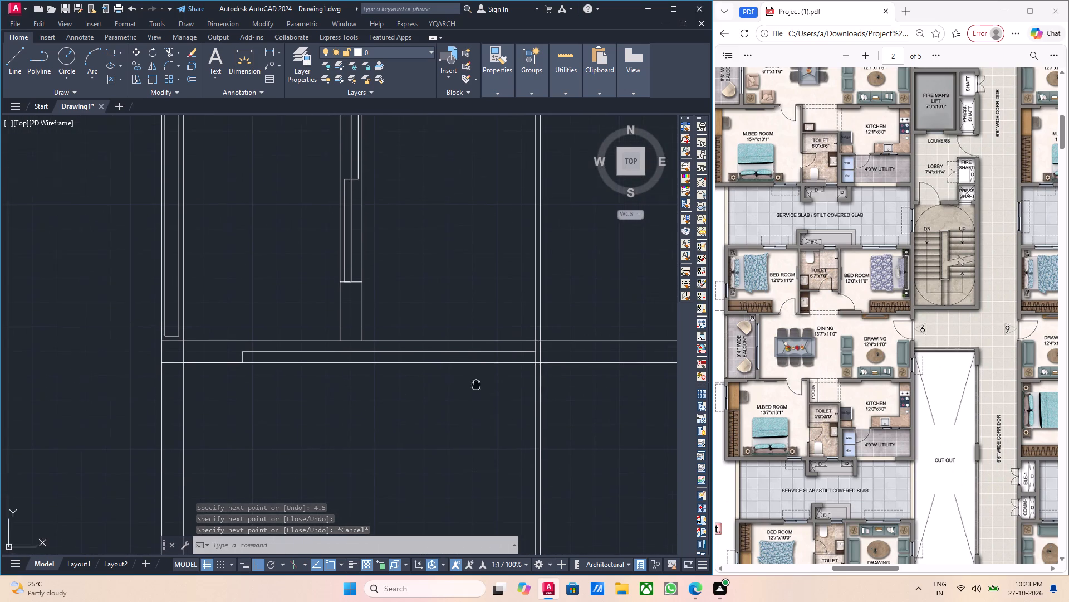
middle_drag(474, 385, 459, 397)
key(Escape)
scroll(460, 398, down, 2)
middle_drag(479, 342, 465, 386)
scroll(439, 276, up, 2)
scroll(501, 279, up, 1)
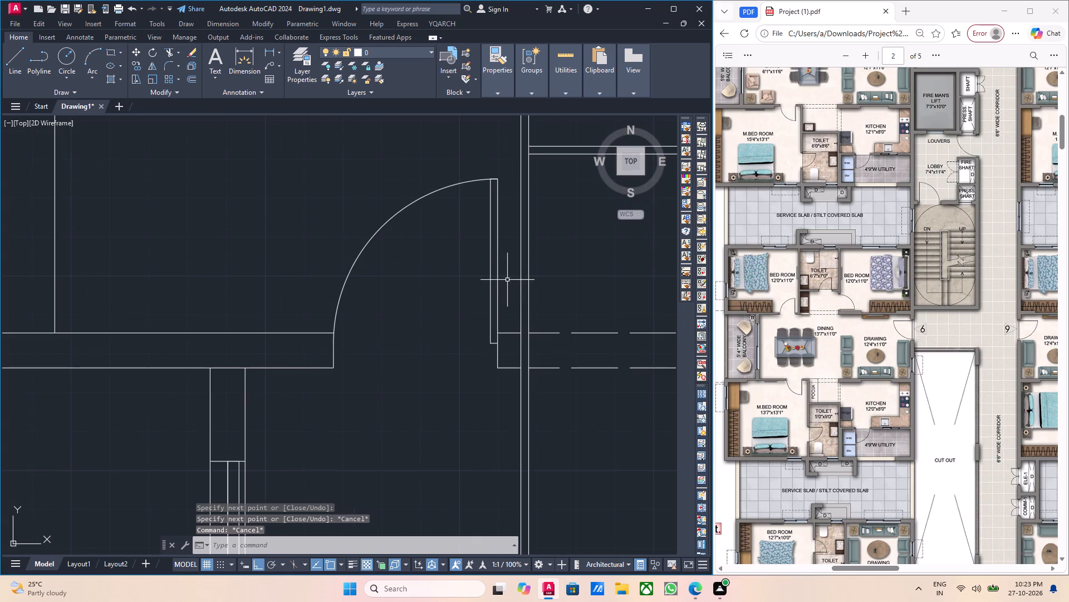
click(506, 278)
click(479, 266)
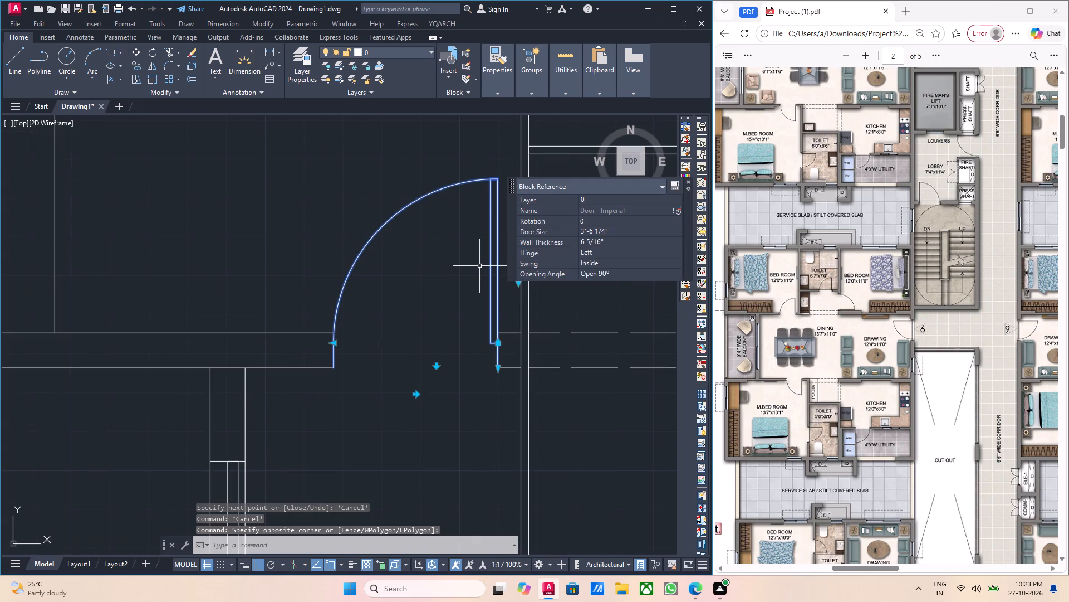
scroll(422, 313, down, 2)
key(c)
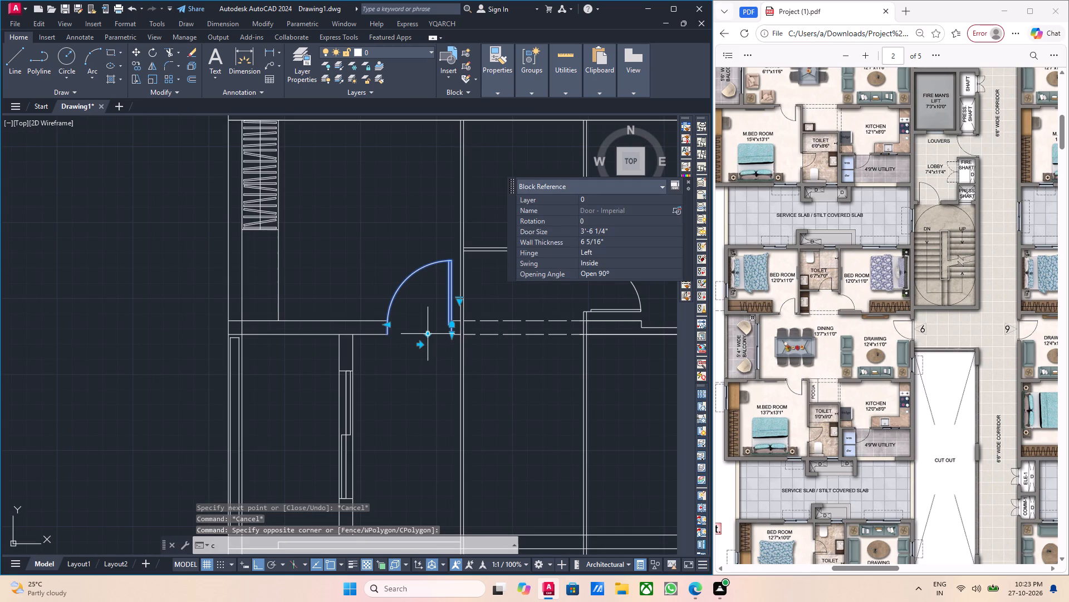
key(o)
key(Return)
scroll(444, 334, up, 3)
click(470, 336)
scroll(465, 425, down, 2)
middle_drag(455, 452, 474, 104)
scroll(476, 222, down, 2)
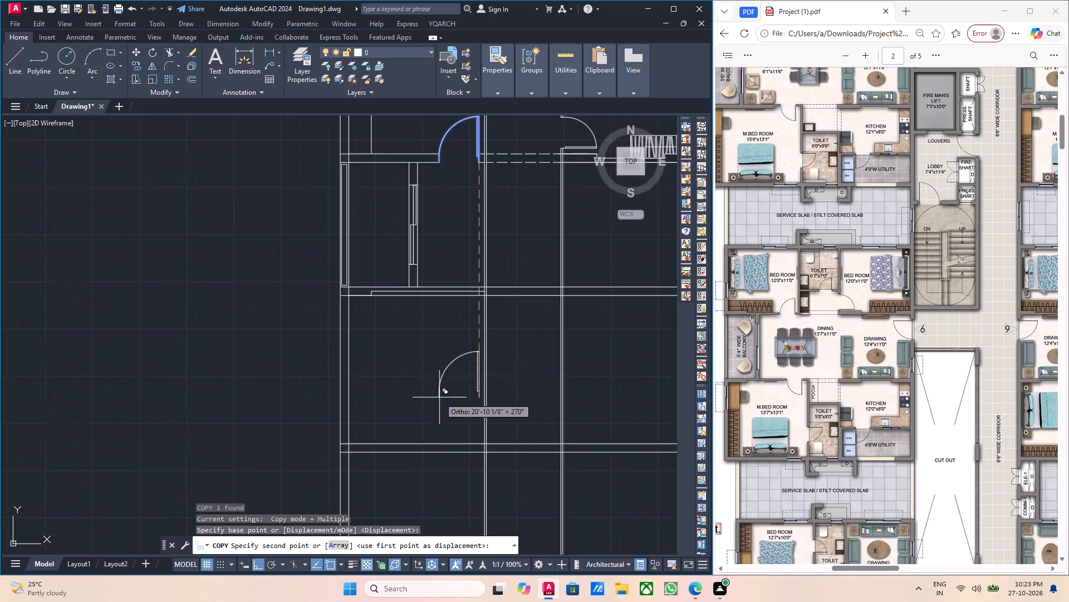
scroll(439, 392, up, 1)
middle_drag(439, 390, 440, 425)
scroll(442, 257, up, 1)
click(447, 240)
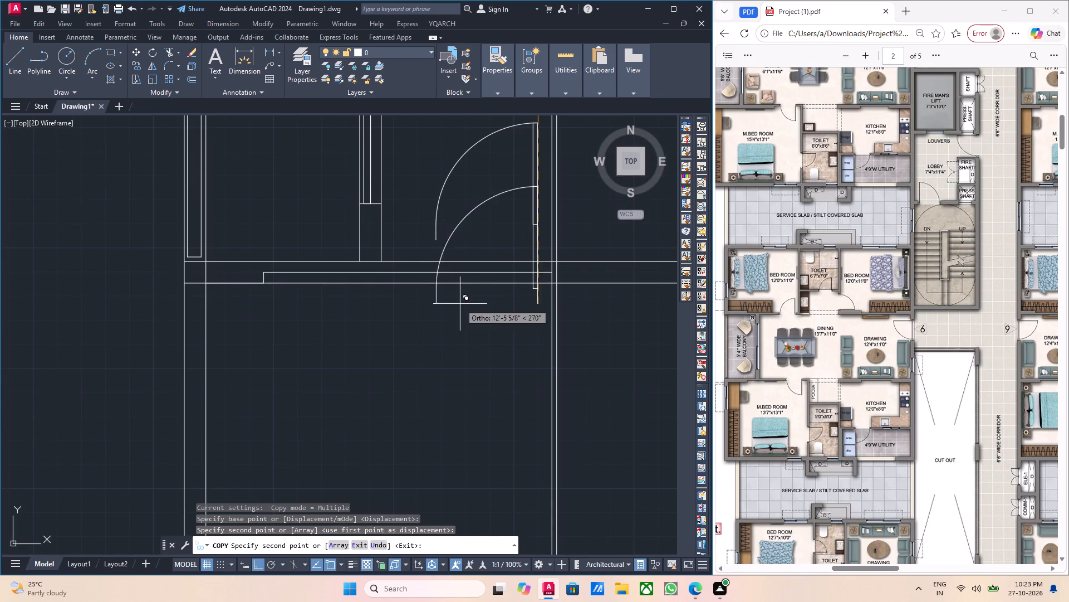
key(Escape)
Draw a vertical line across the dining-master bedroom wall's thickness along the toilet wall's near face.
middle_drag(502, 294, 402, 343)
scroll(435, 329, up, 2)
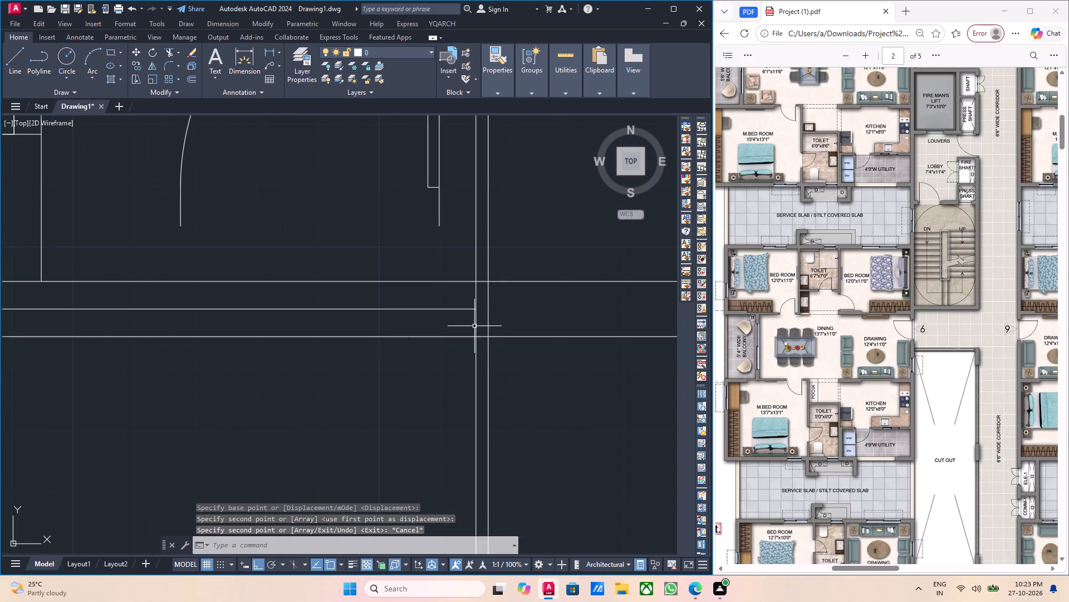
key(l)
key(Return)
drag(477, 284, 478, 289)
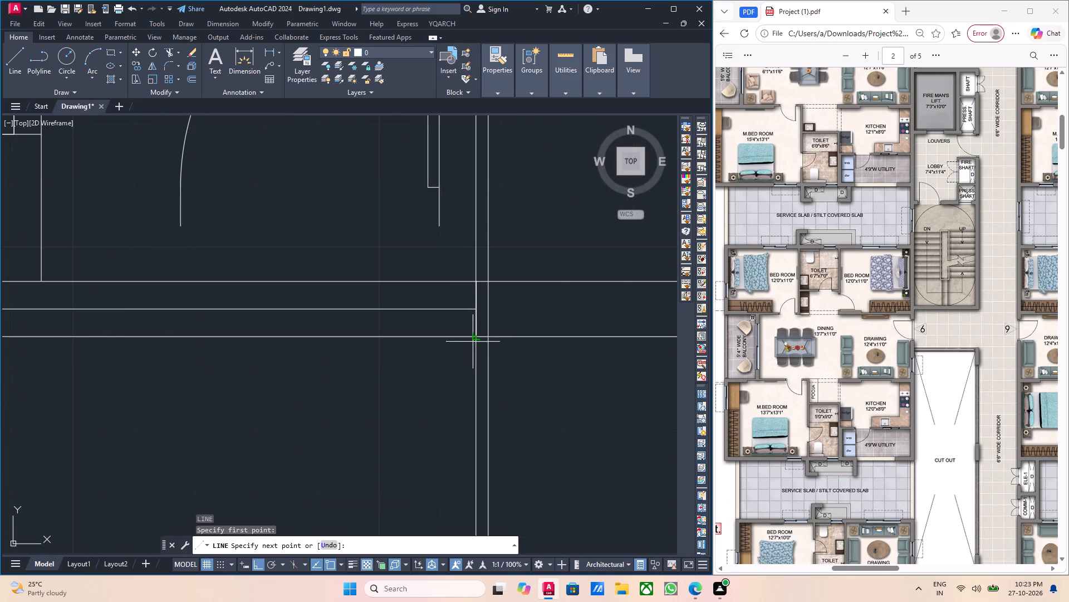
click(475, 337)
key(Escape)
Offset the short line across the wall by 6" toward the balcony side to mark the door jamb.
click(477, 327)
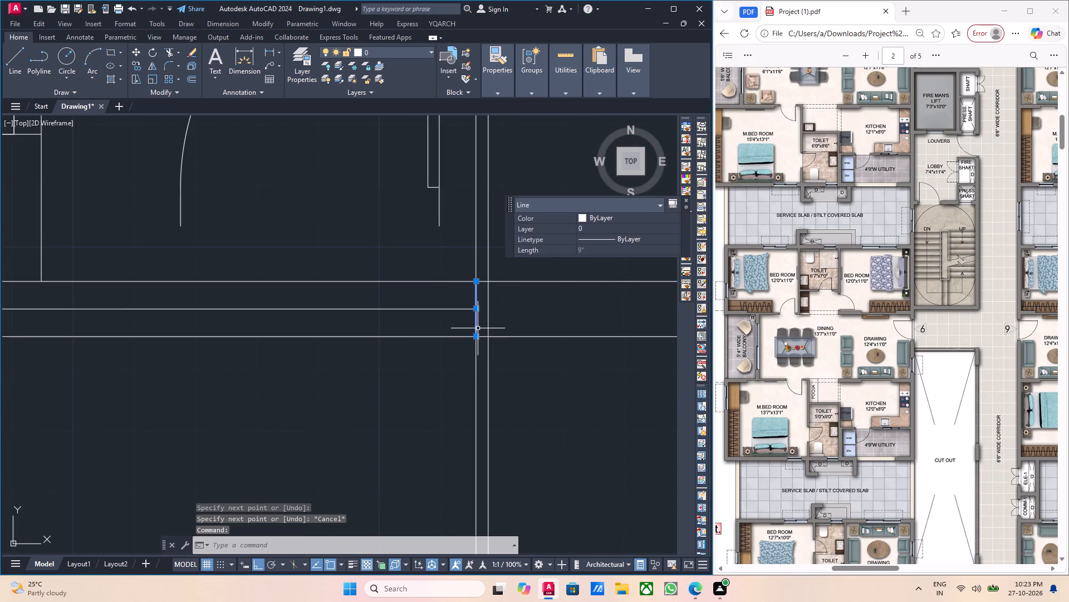
key(o)
key(Return)
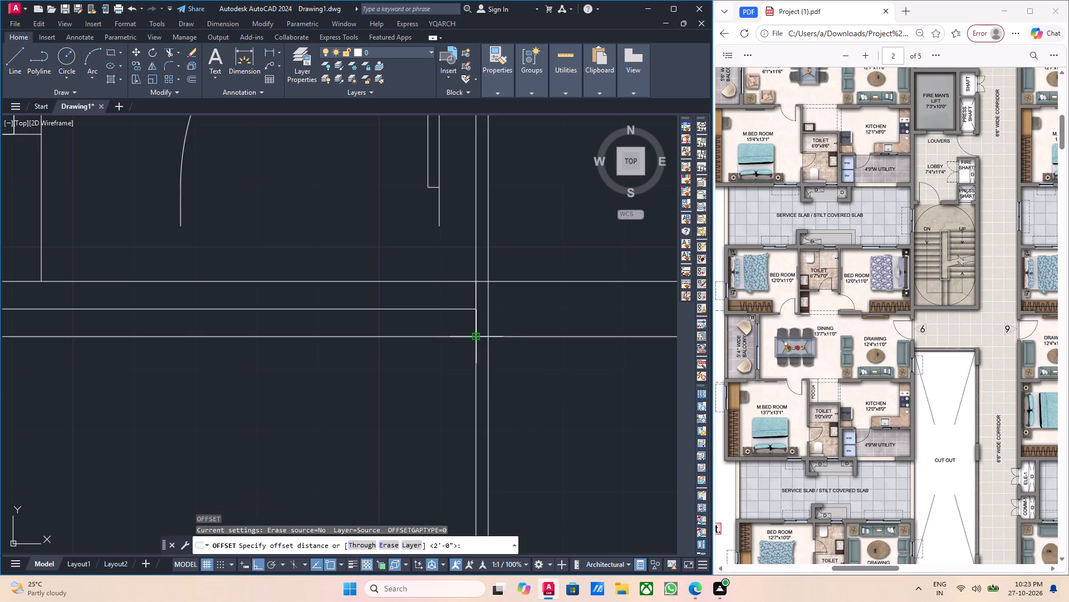
click(476, 336)
key(6)
key(Return)
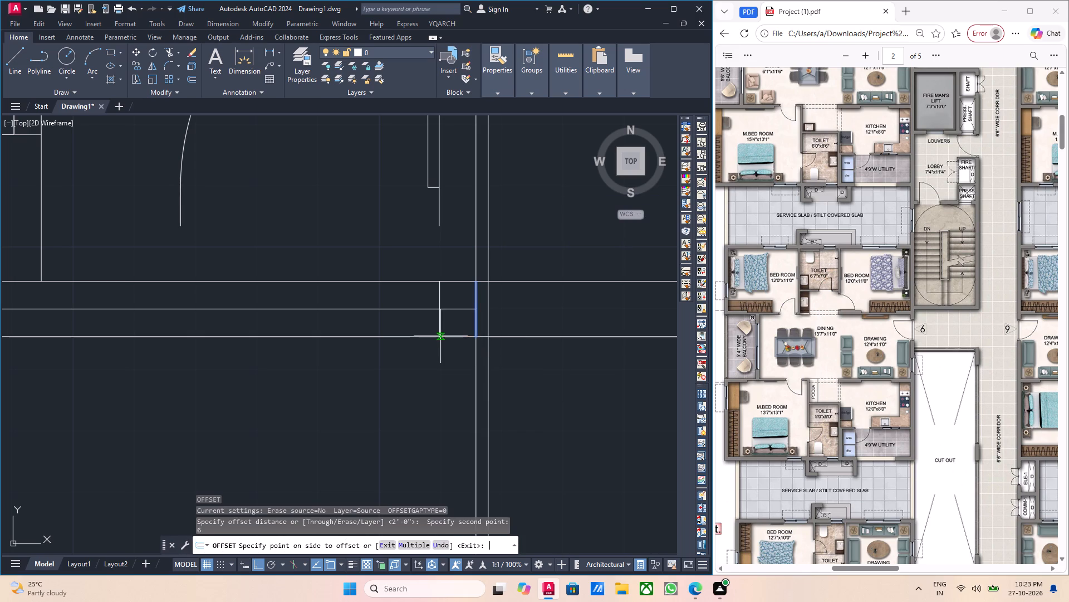
click(327, 226)
scroll(347, 241, down, 2)
key(Escape)
Mirror the copied door about a horizontal line through its lower end, keeping the original.
middle_drag(377, 243, 377, 270)
scroll(383, 261, up, 2)
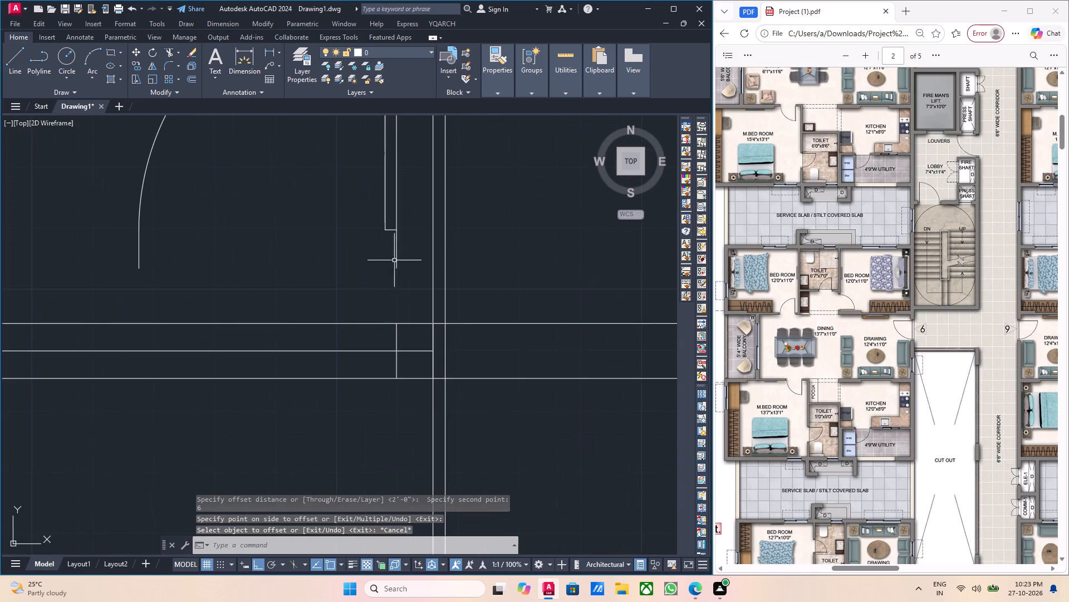
click(401, 267)
click(391, 256)
text(mi)
key(Return)
click(399, 265)
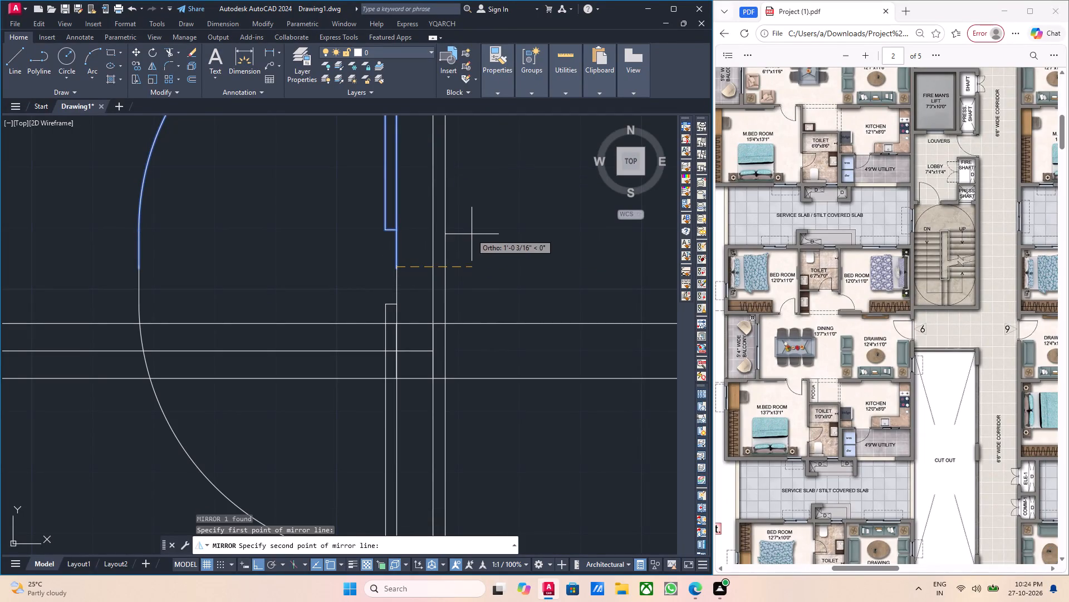
click(472, 234)
click(346, 541)
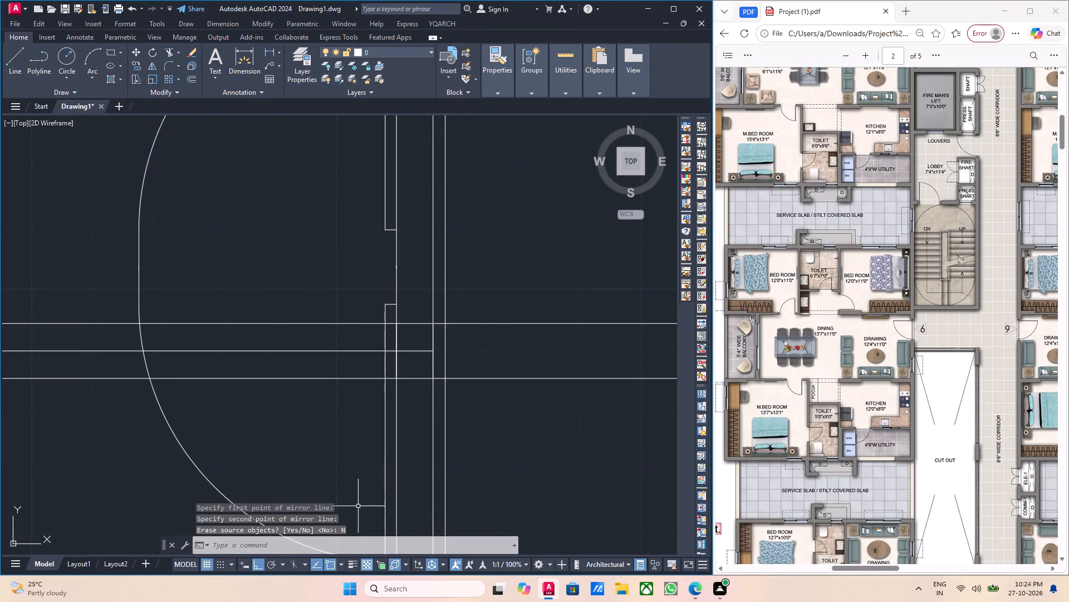
Move the mirrored door down from its jamb end to where the 6" offset line meets the wall's upper face.
middle_drag(411, 334, 404, 372)
scroll(396, 339, up, 2)
drag(396, 337, 367, 337)
click(348, 332)
middle_drag(413, 354, 357, 343)
key(m)
key(Return)
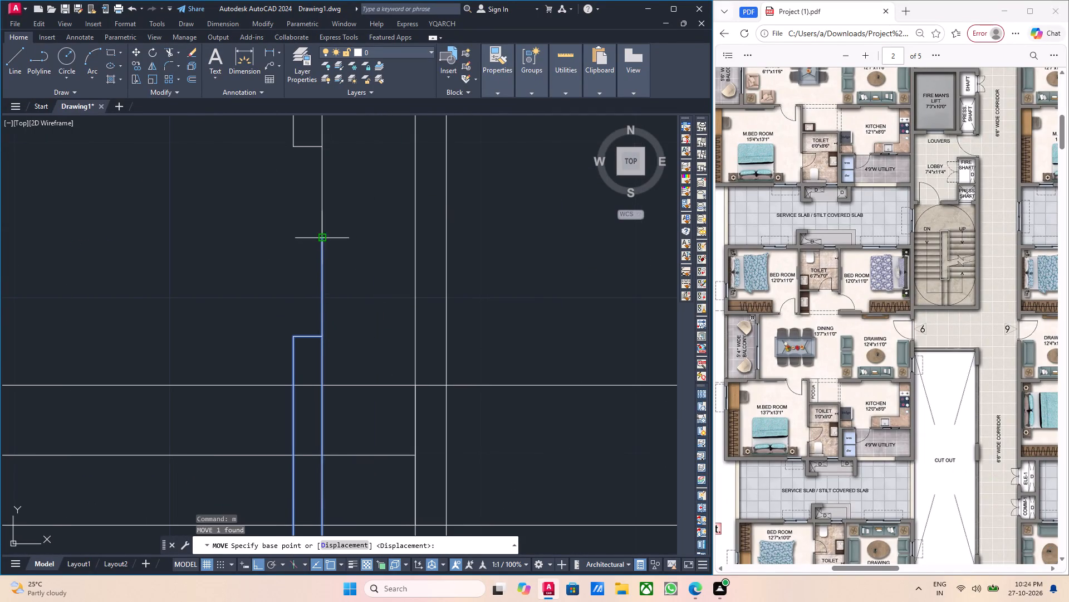
click(322, 241)
click(325, 389)
scroll(328, 414, down, 3)
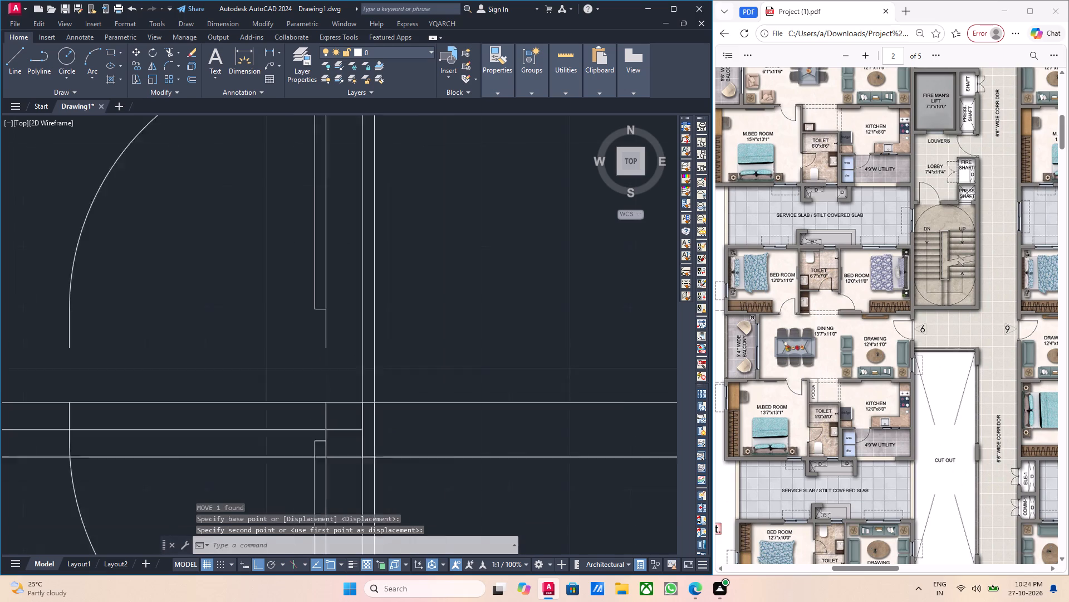
middle_drag(303, 433, 374, 411)
key(grave)
key(Escape)
key(Escape)
Trim the wall's lower line from the 2' step across the door opening to the toilet wall.
middle_drag(276, 416, 365, 395)
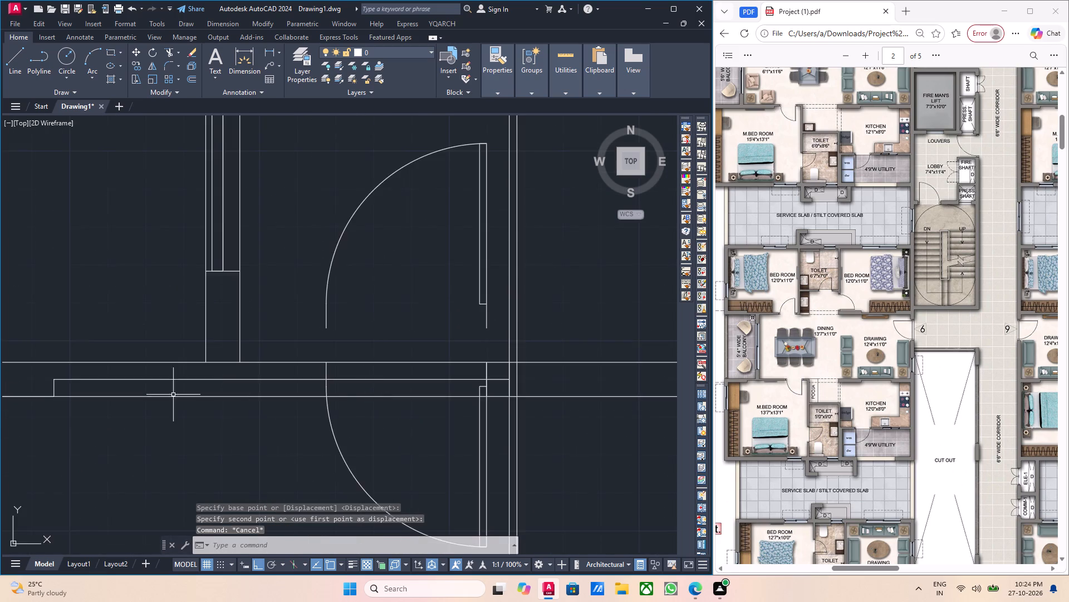
middle_drag(188, 394, 284, 383)
text(tr)
key(Return)
click(241, 404)
click(233, 380)
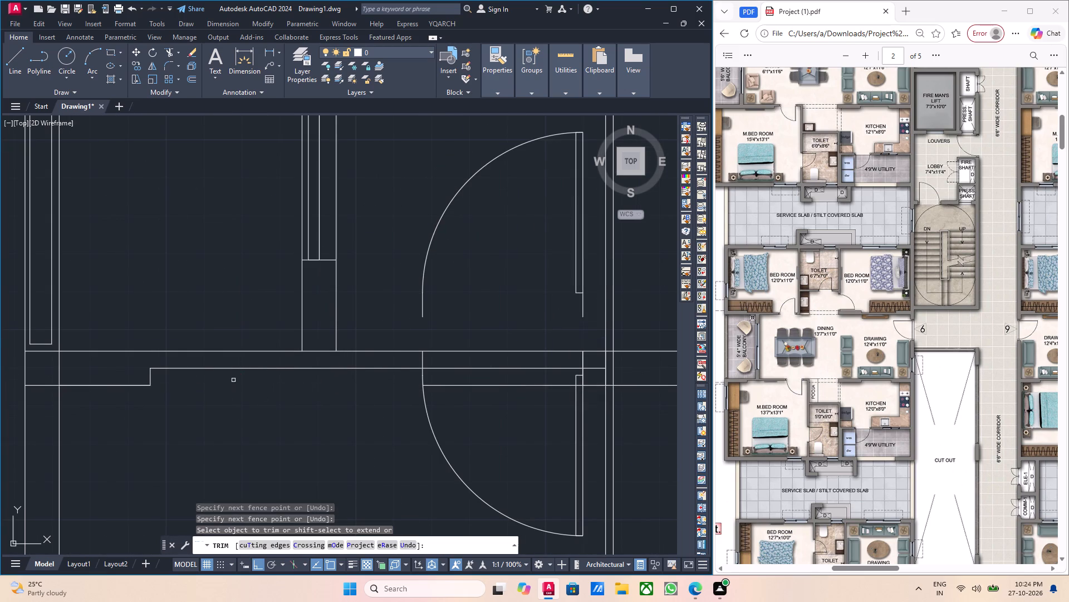
scroll(279, 414, down, 1)
middle_drag(326, 431, 273, 441)
scroll(357, 411, up, 2)
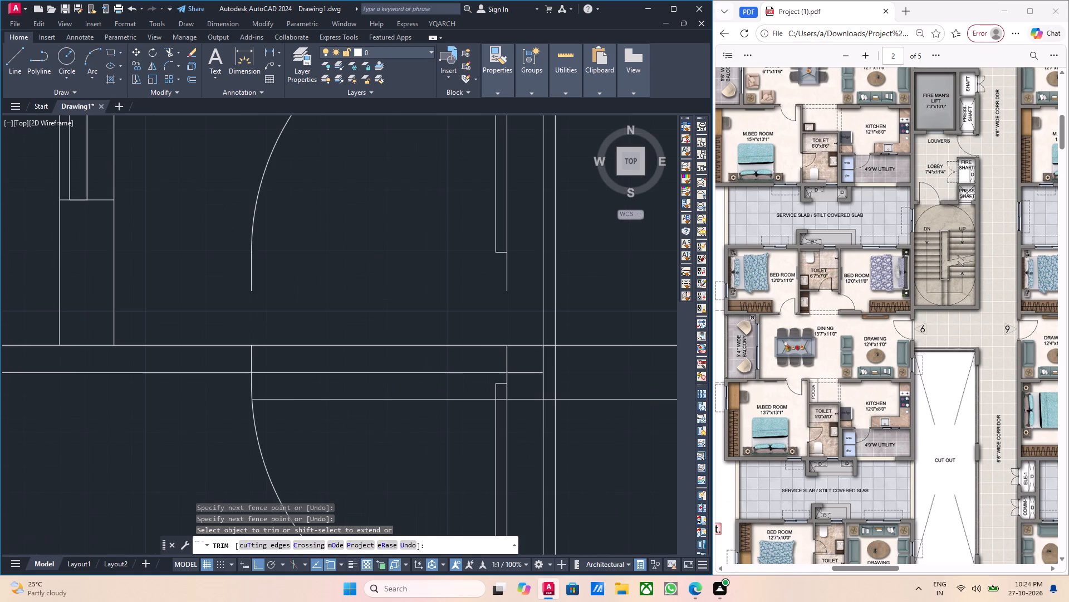
click(361, 411)
click(355, 399)
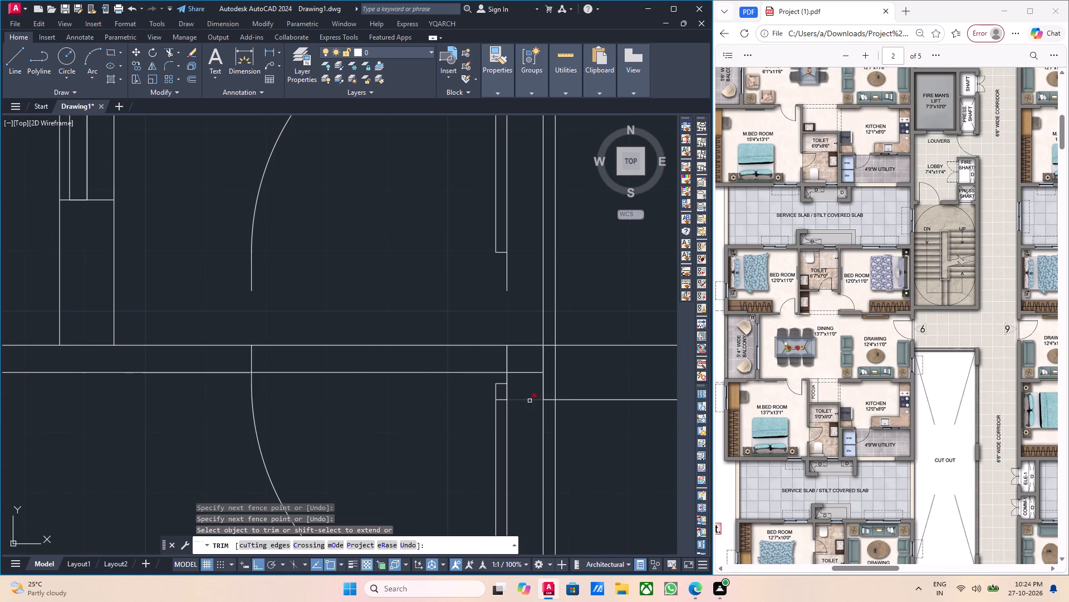
scroll(498, 399, up, 2)
click(501, 402)
click(542, 403)
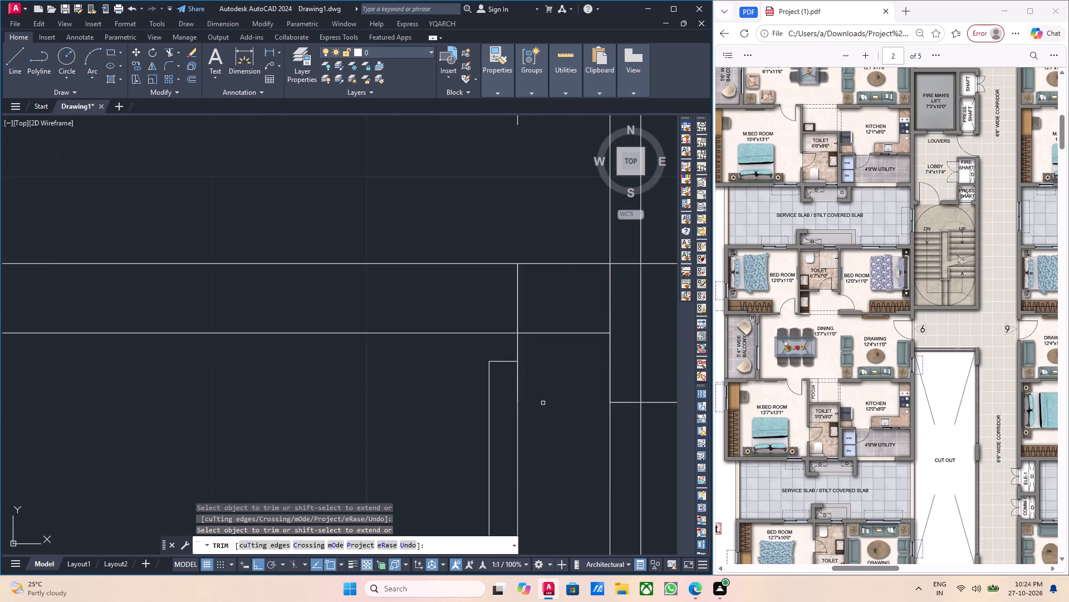
Trim the wall's middle and upper lines between the mirrored door's jambs to open the master bedroom doorway.
scroll(539, 391, down, 1)
click(400, 363)
click(386, 355)
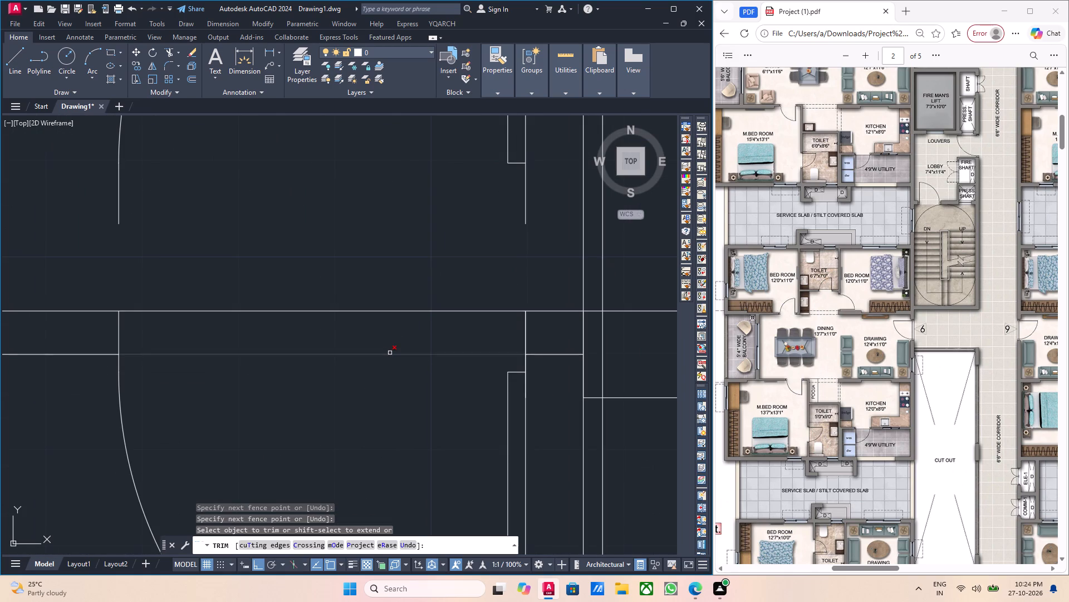
click(390, 353)
scroll(390, 353, down, 3)
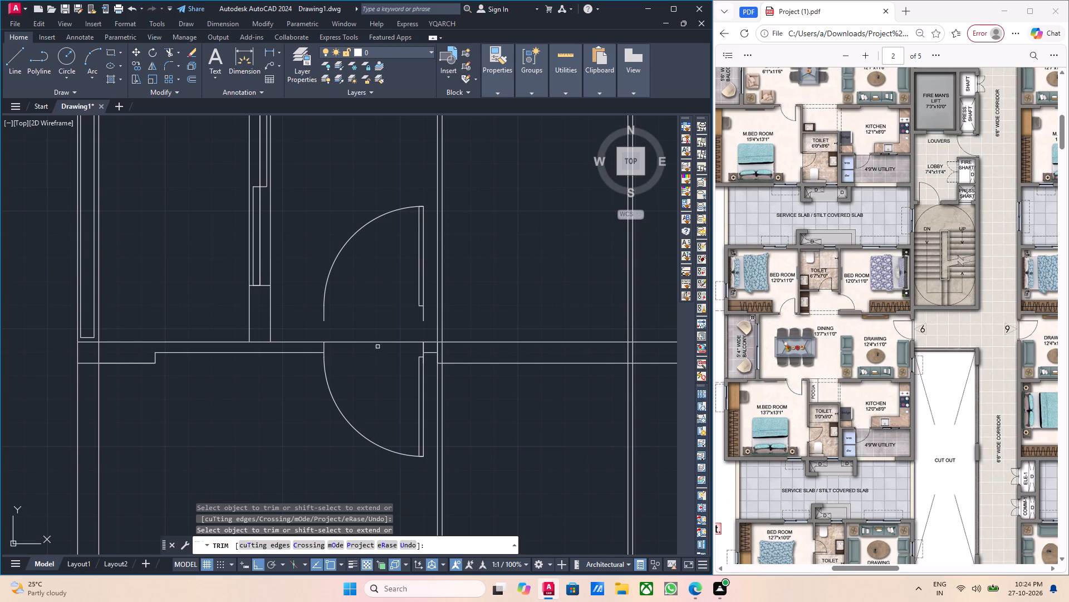
click(377, 341)
scroll(450, 364, up, 1)
scroll(448, 366, down, 3)
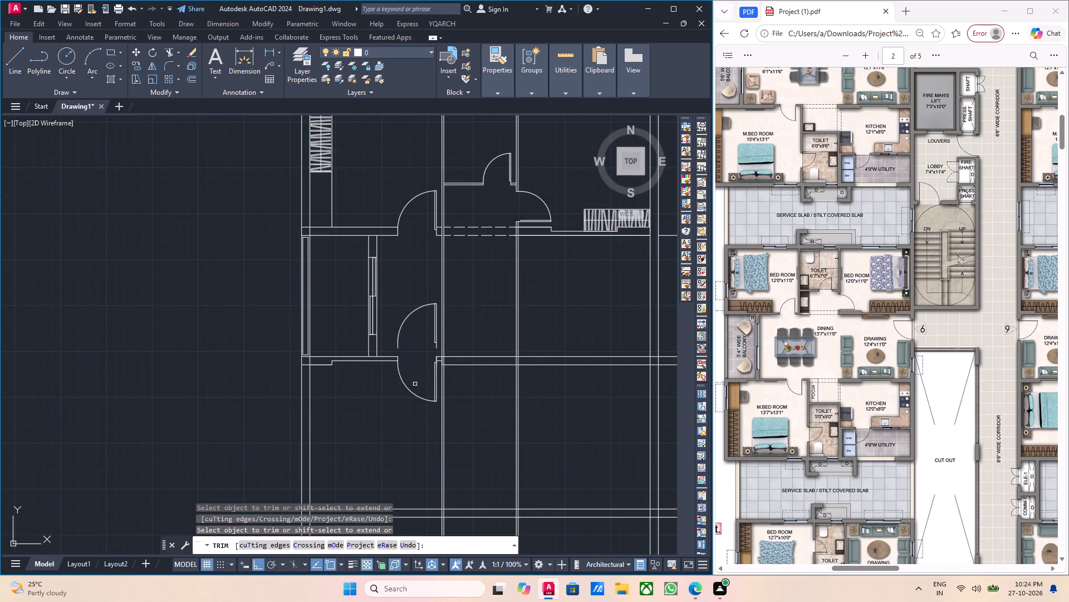
Erase the original copied door in the balcony-side dining area, keeping the mirrored door at the master bedroom doorway.
key(Escape)
middle_drag(426, 407, 411, 402)
scroll(400, 313, up, 2)
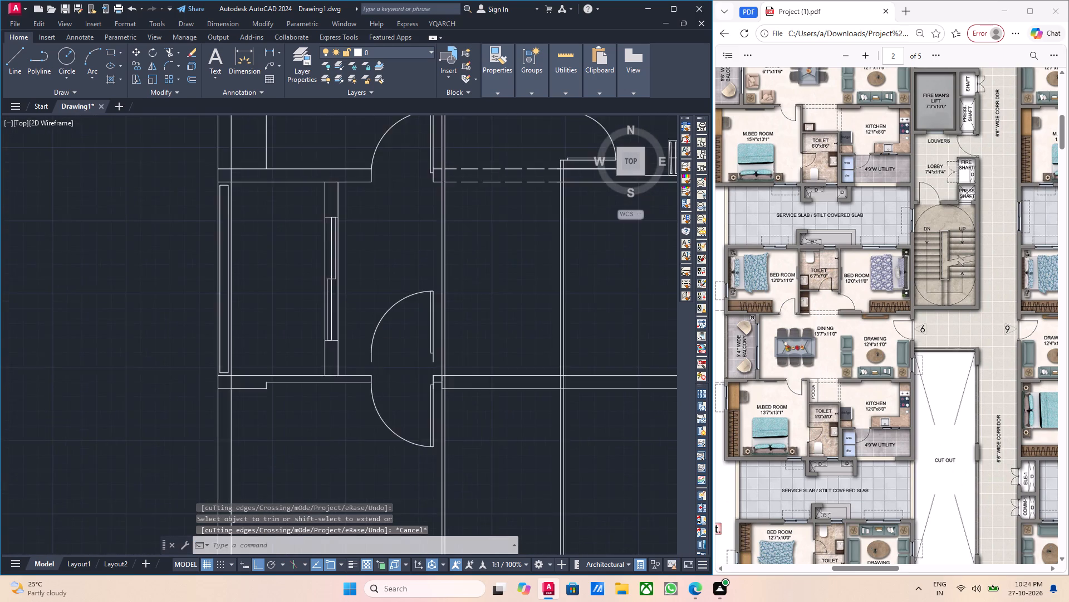
scroll(400, 328, down, 1)
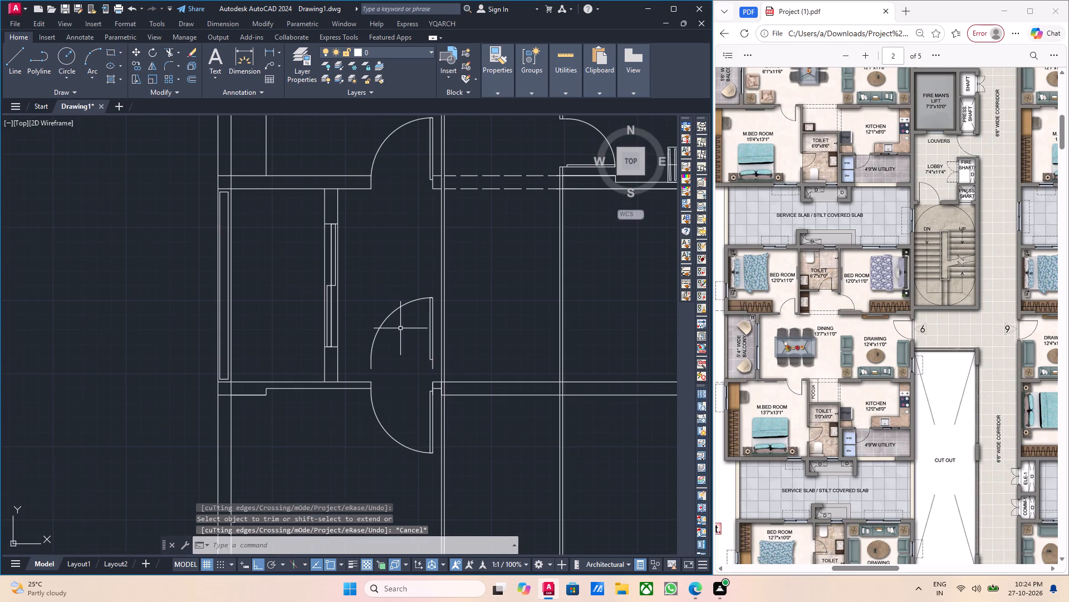
middle_drag(400, 362, 332, 368)
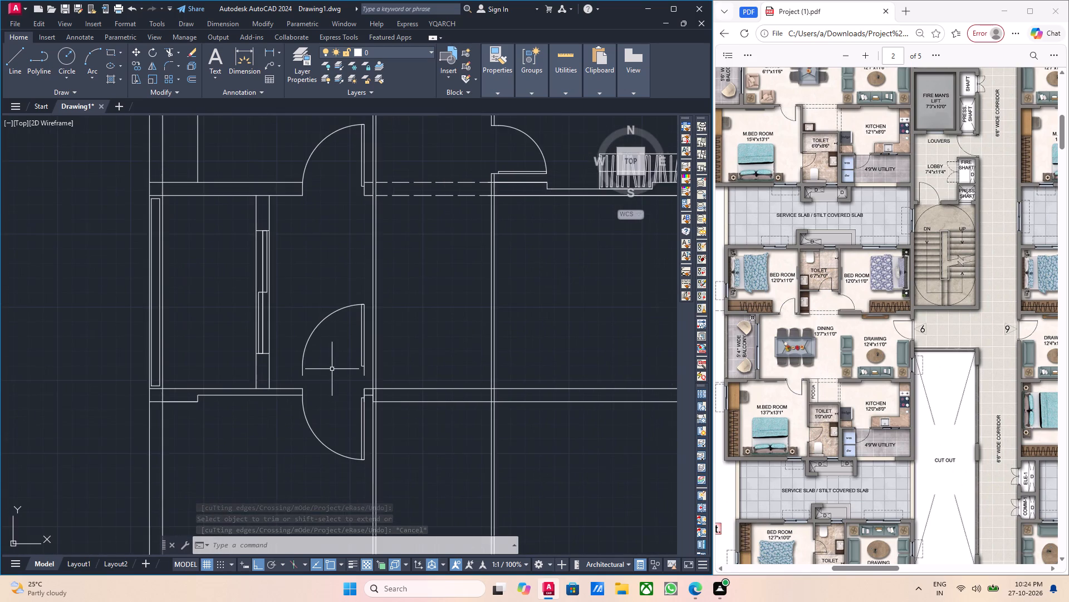
scroll(332, 370, down, 1)
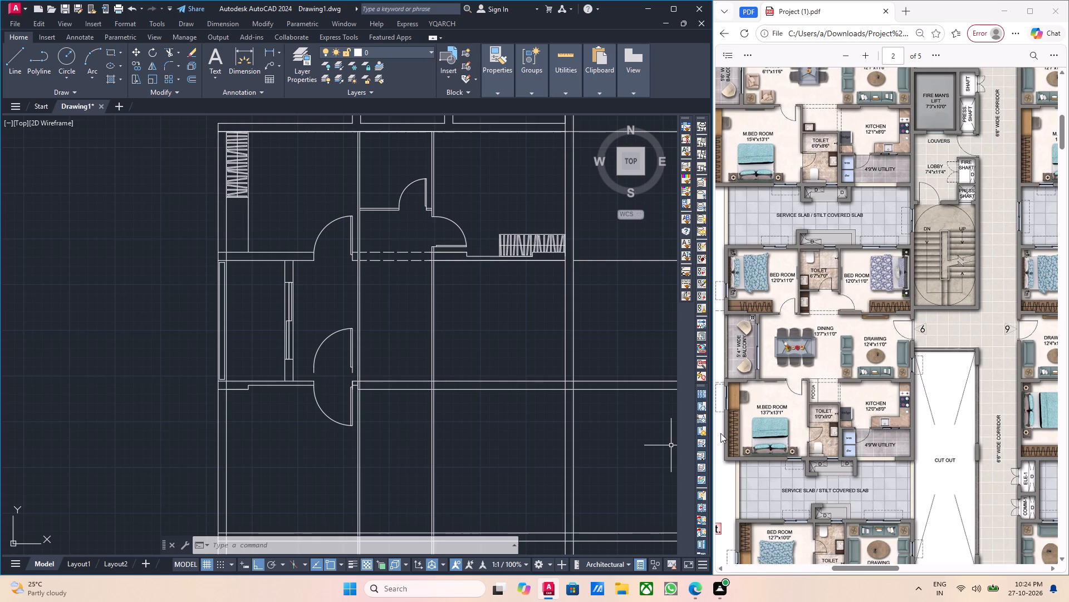
scroll(324, 330, up, 1)
drag(350, 372, 337, 360)
click(322, 344)
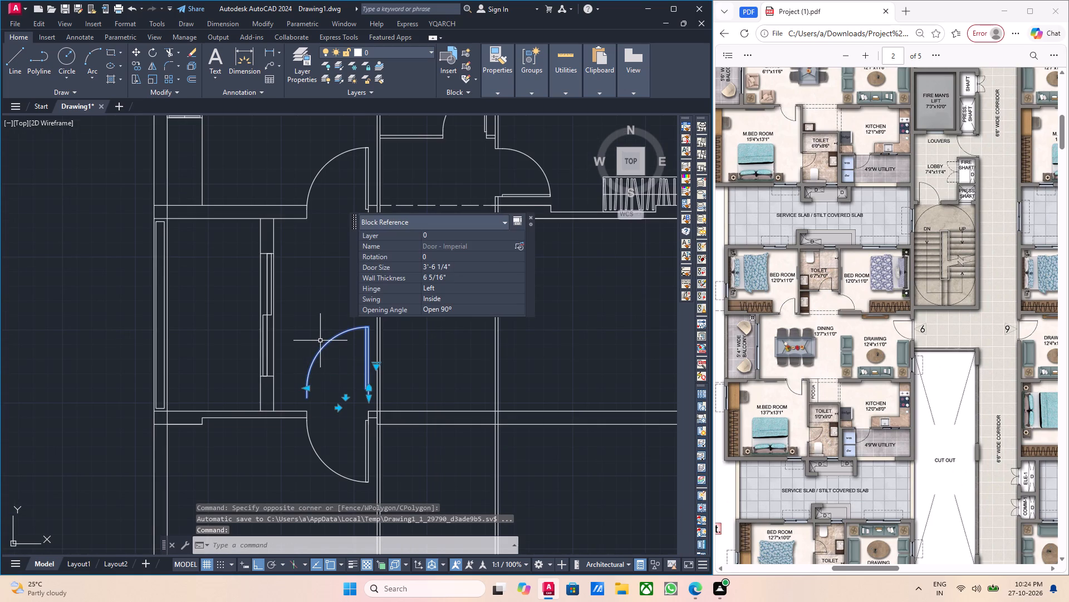
key(Delete)
Examine the 1533 Sft. apartment in the reference PDF, comparing its bedroom wardrobes and room layout with the drawing.
scroll(320, 338, down, 2)
middle_drag(352, 387, 316, 389)
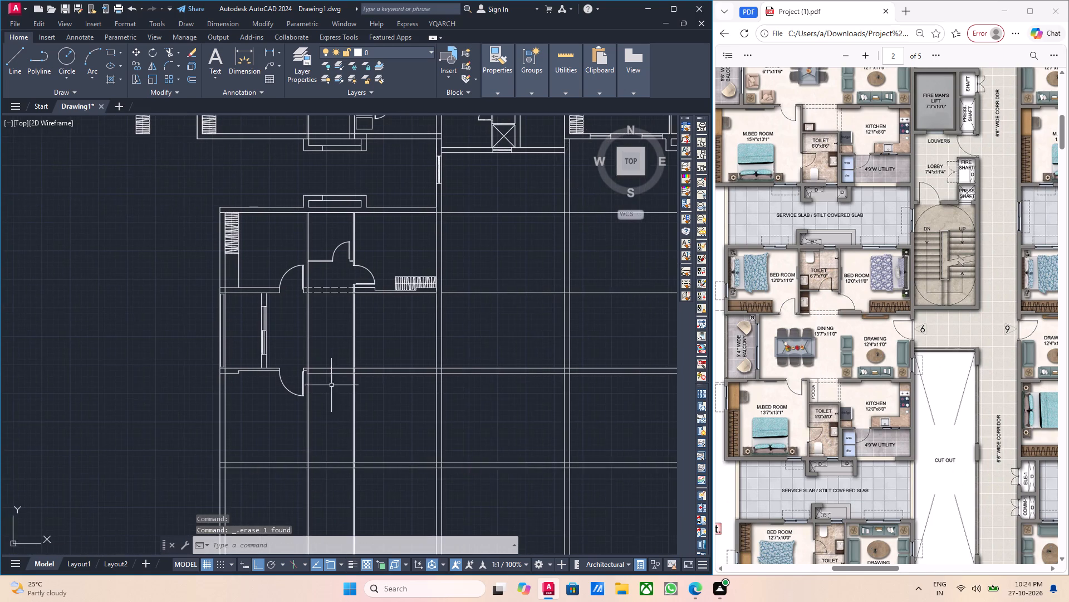
middle_drag(352, 379, 322, 378)
middle_drag(339, 423, 332, 409)
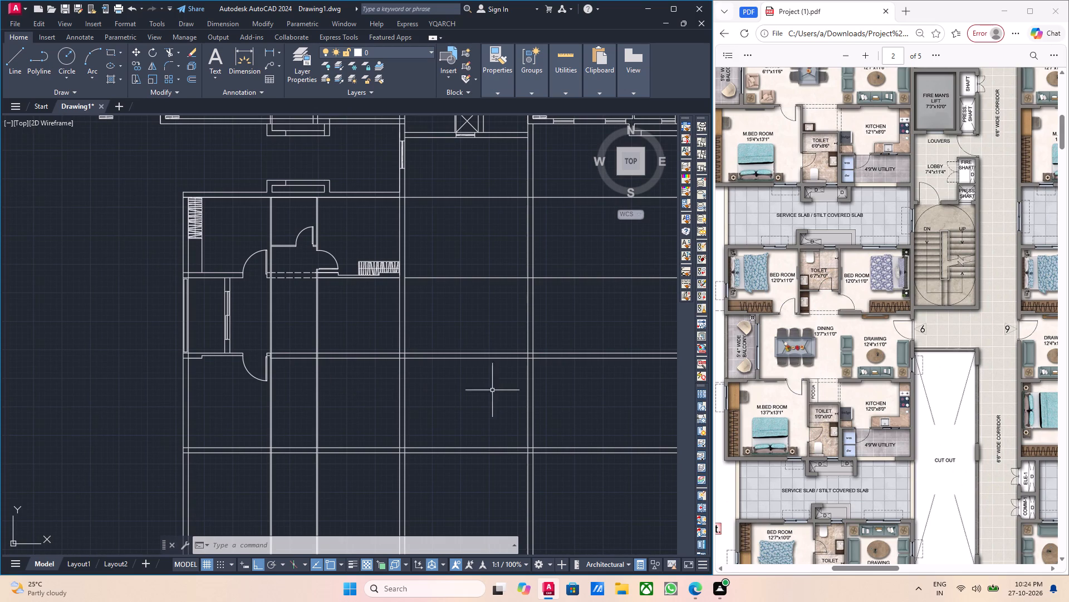
scroll(779, 329, up, 1)
scroll(779, 329, down, 1)
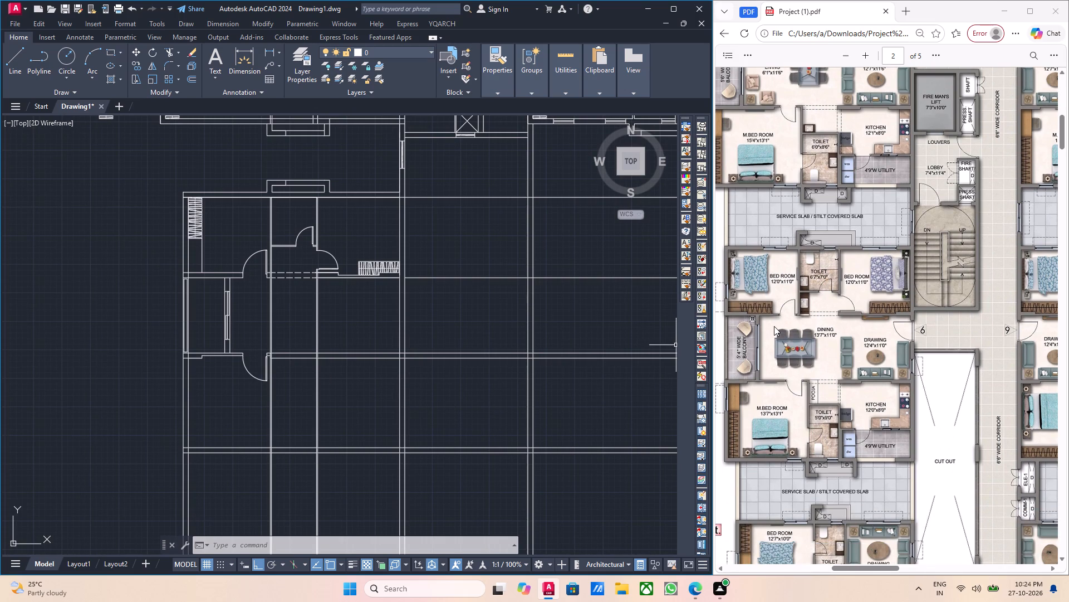
middle_drag(774, 326, 738, 326)
scroll(830, 329, up, 1)
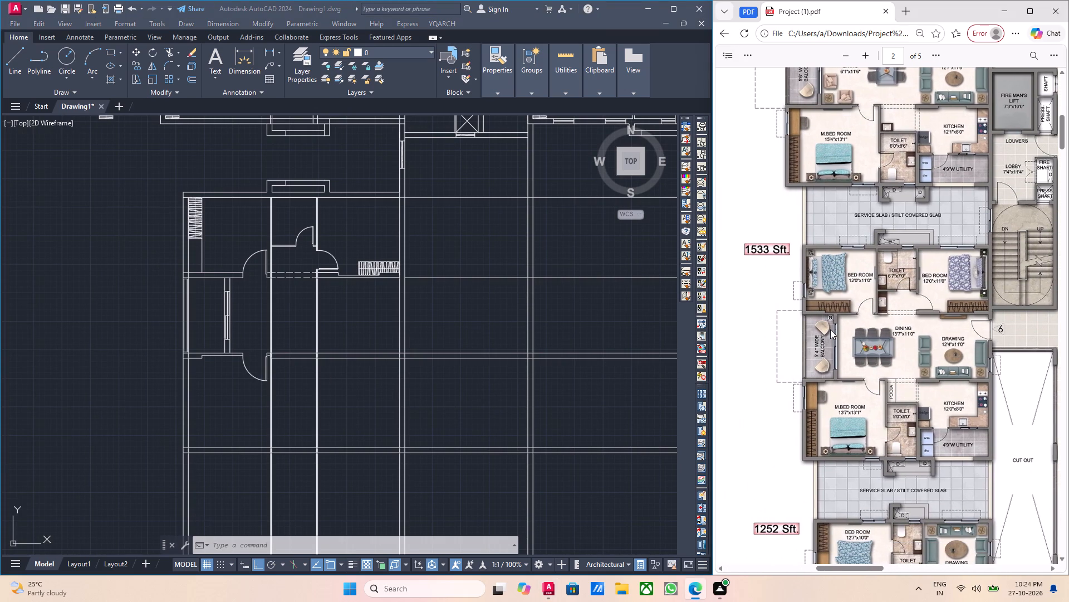
scroll(830, 329, up, 4)
scroll(830, 329, down, 4)
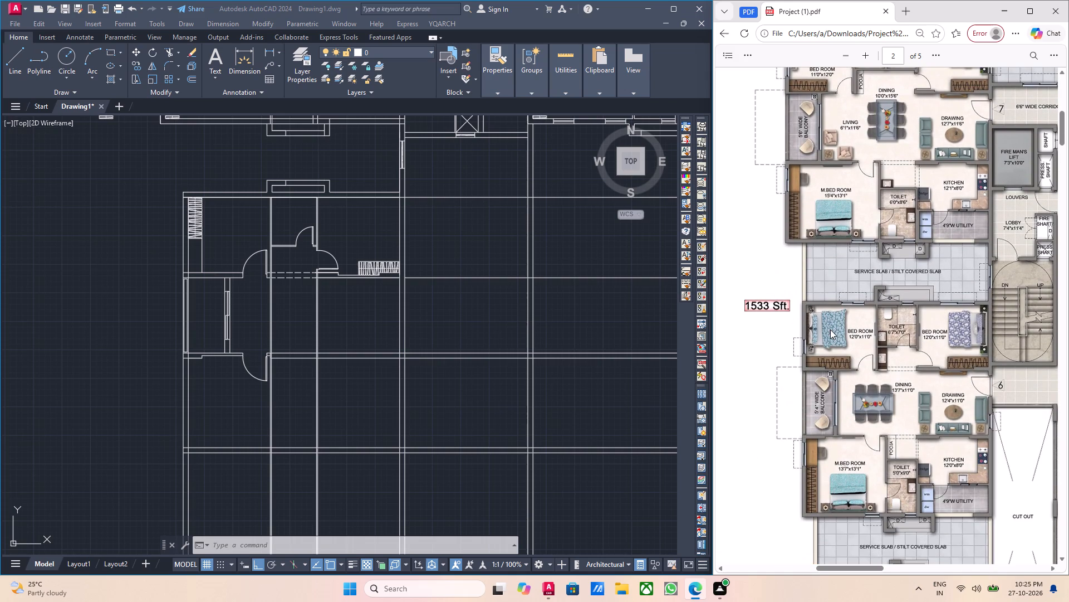
scroll(840, 344, down, 2)
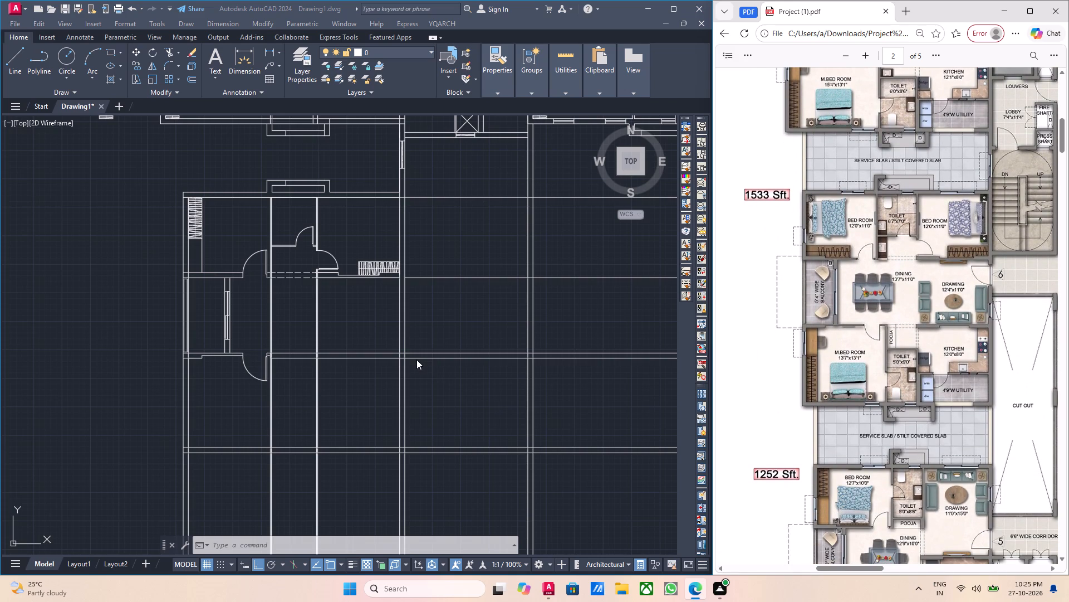
scroll(744, 448, down, 1)
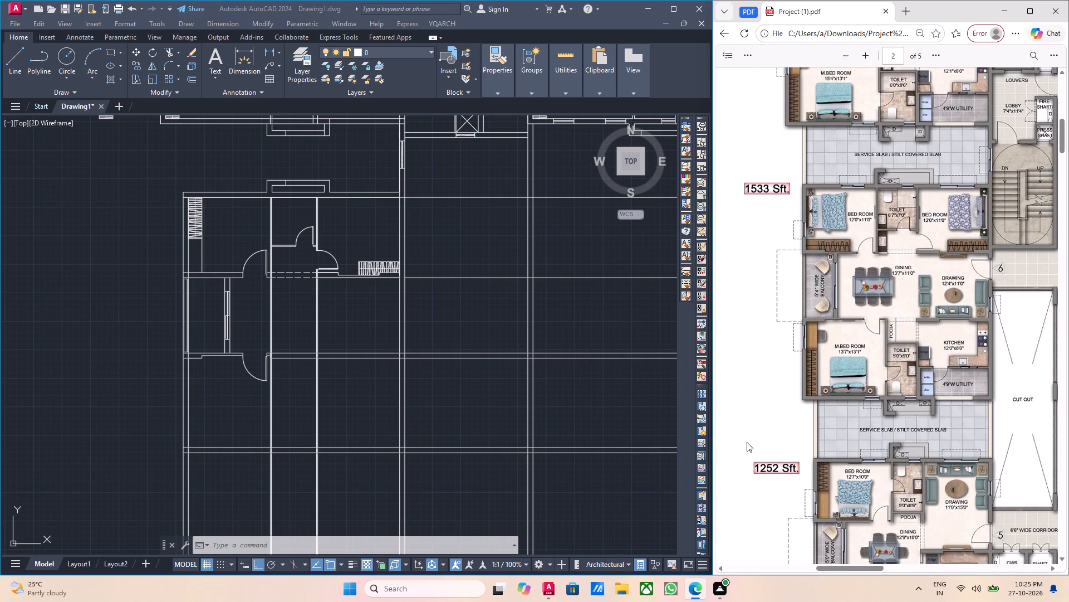
scroll(747, 442, down, 3)
scroll(828, 394, up, 2)
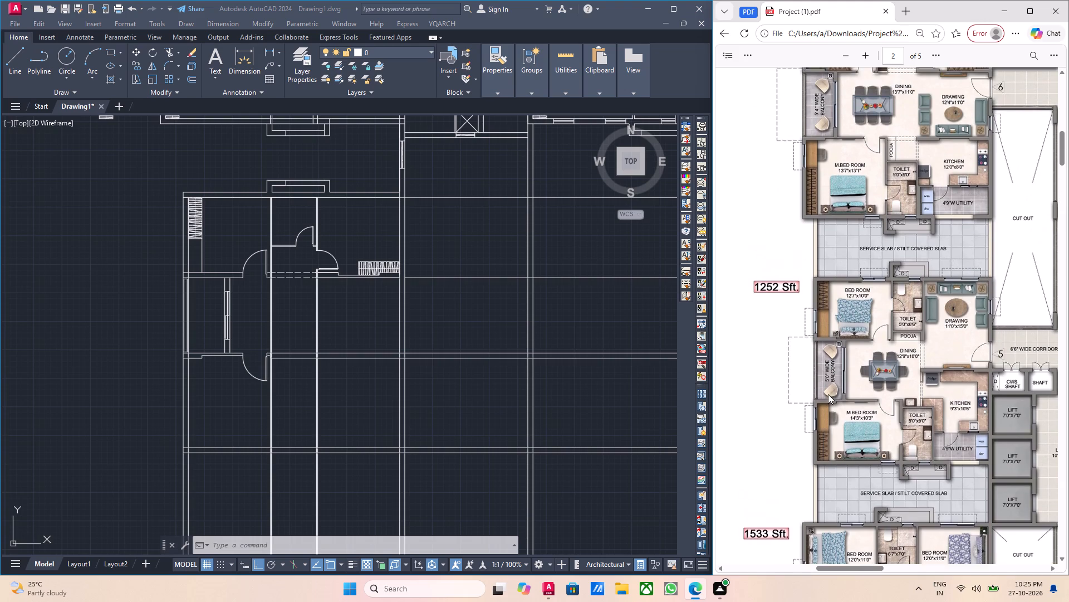
scroll(828, 394, up, 4)
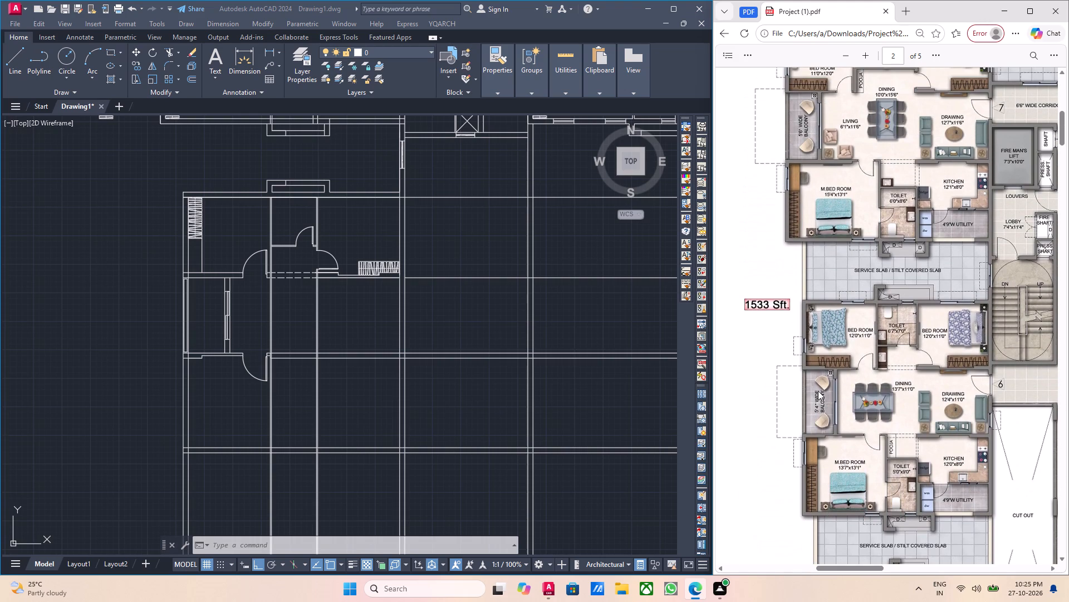
scroll(249, 278, up, 1)
Erase the 5' vertical line below the wardrobe in the lower left apartment's upper-left bedroom.
middle_drag(200, 246, 218, 269)
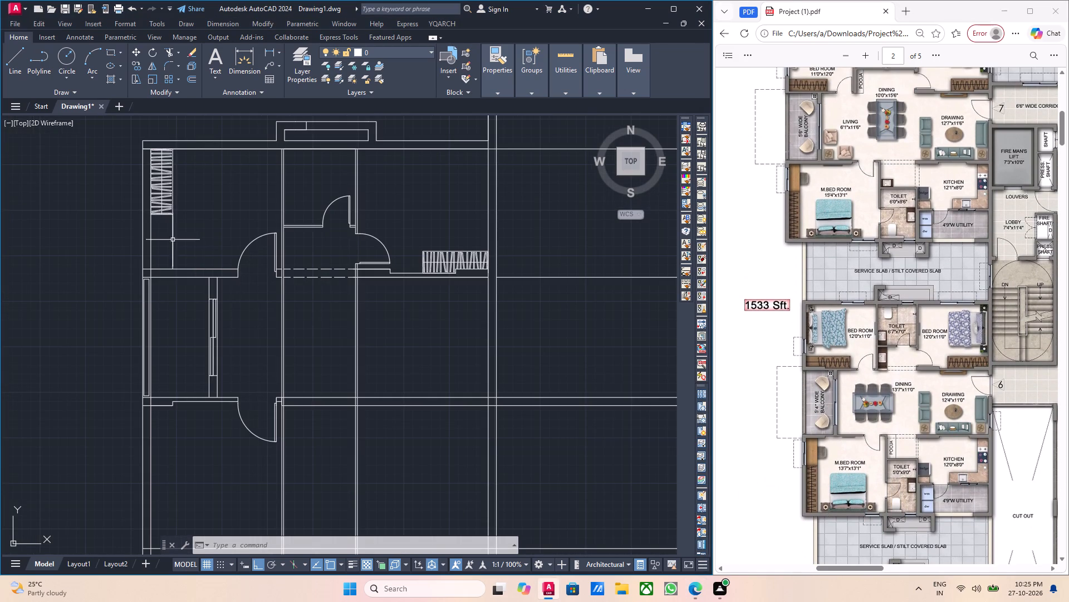
scroll(156, 225, up, 1)
key(Escape)
drag(199, 230, 166, 230)
click(147, 230)
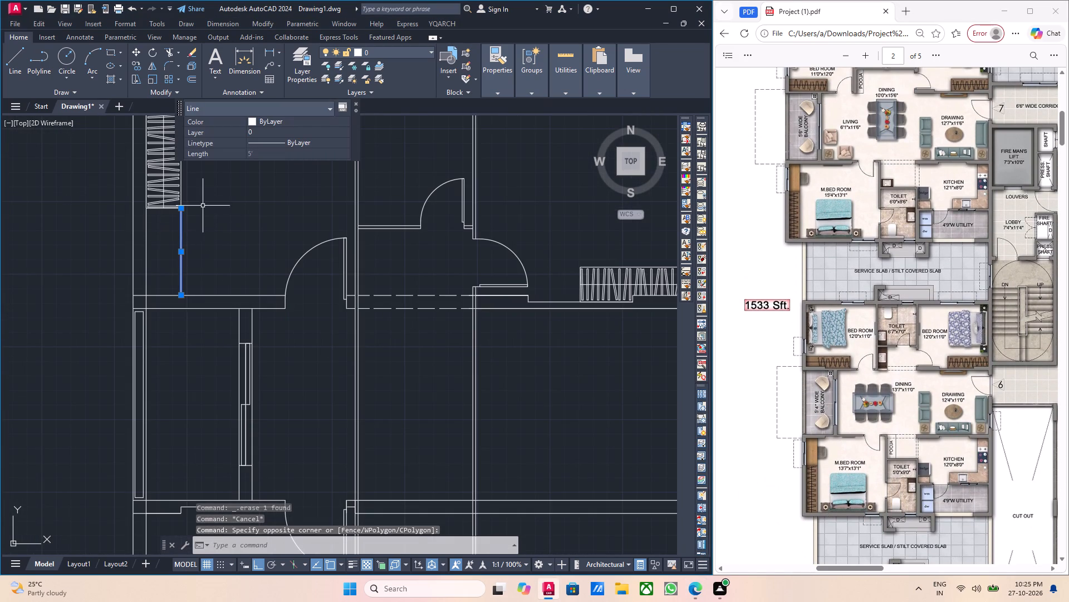
key(Delete)
Rotate the upper-left bedroom's wardrobe group 270° about its upper-left corner so it lies horizontally.
middle_drag(208, 230, 227, 278)
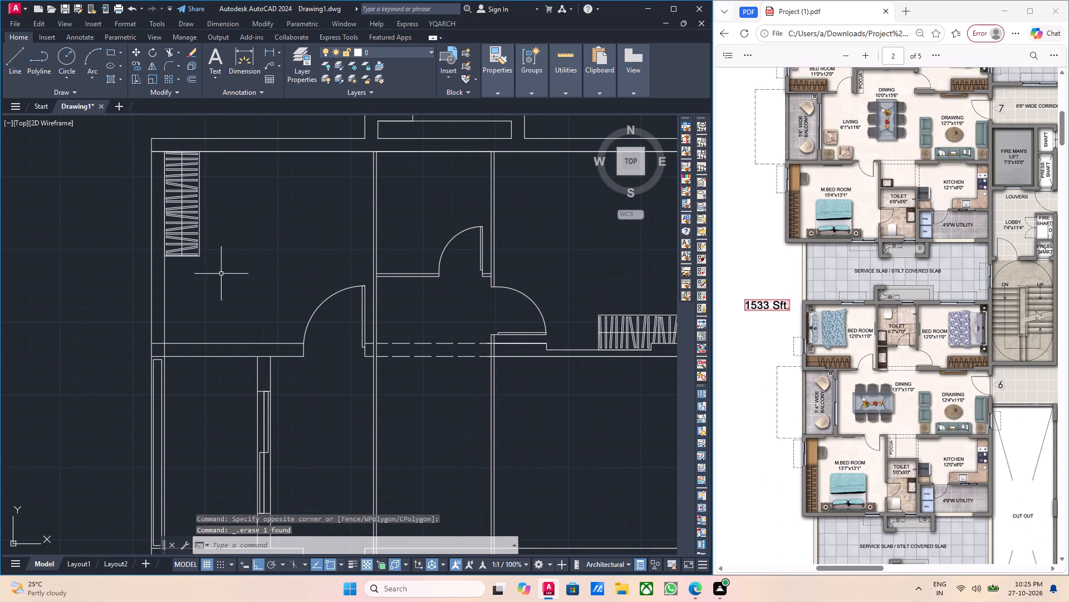
drag(209, 261, 202, 253)
click(187, 246)
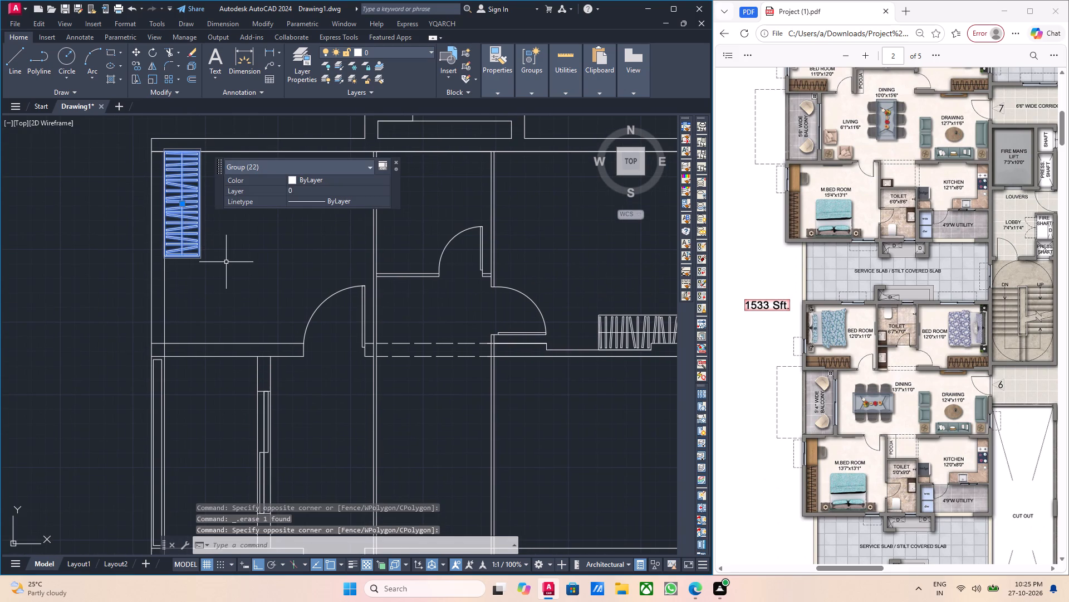
text(ro)
key(Return)
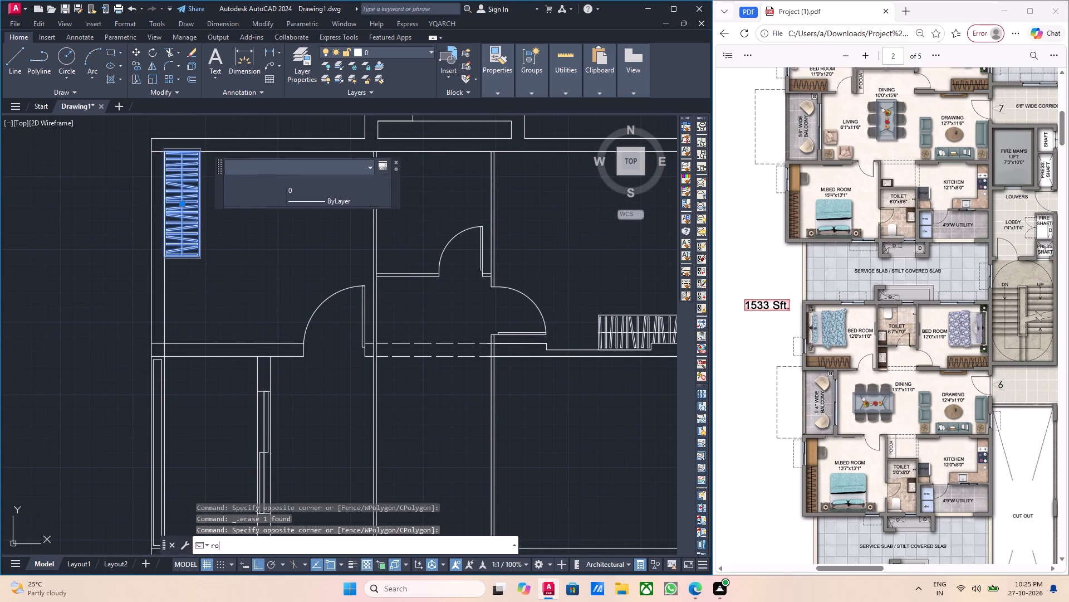
click(164, 154)
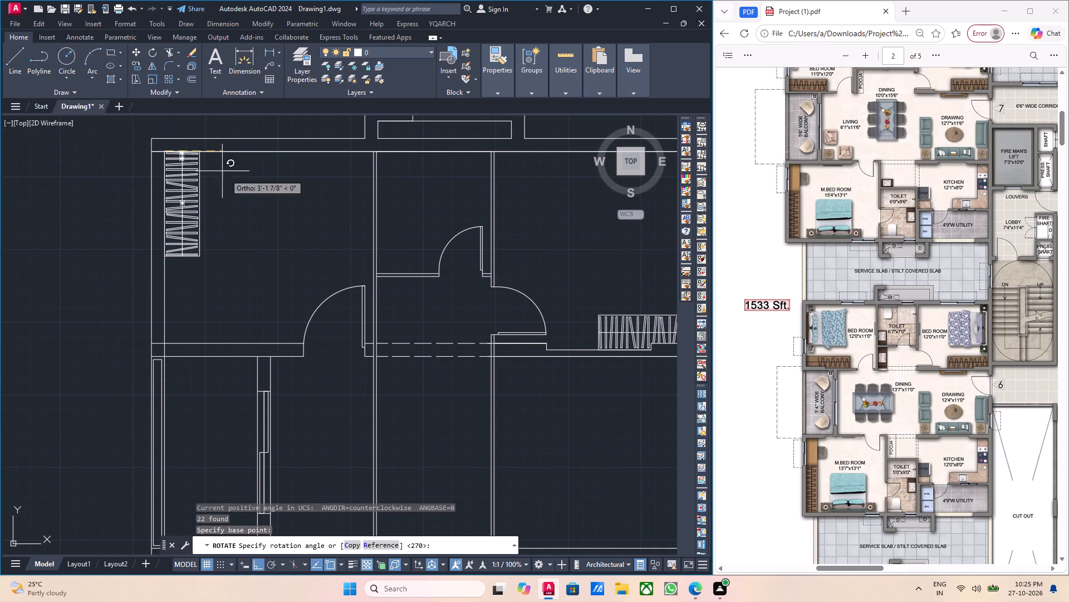
click(95, 268)
Move the rotated wardrobe from its lower-left corner to the bedroom's lower-left inner wall corner, above the balcony.
middle_drag(144, 271, 140, 314)
drag(121, 255, 104, 243)
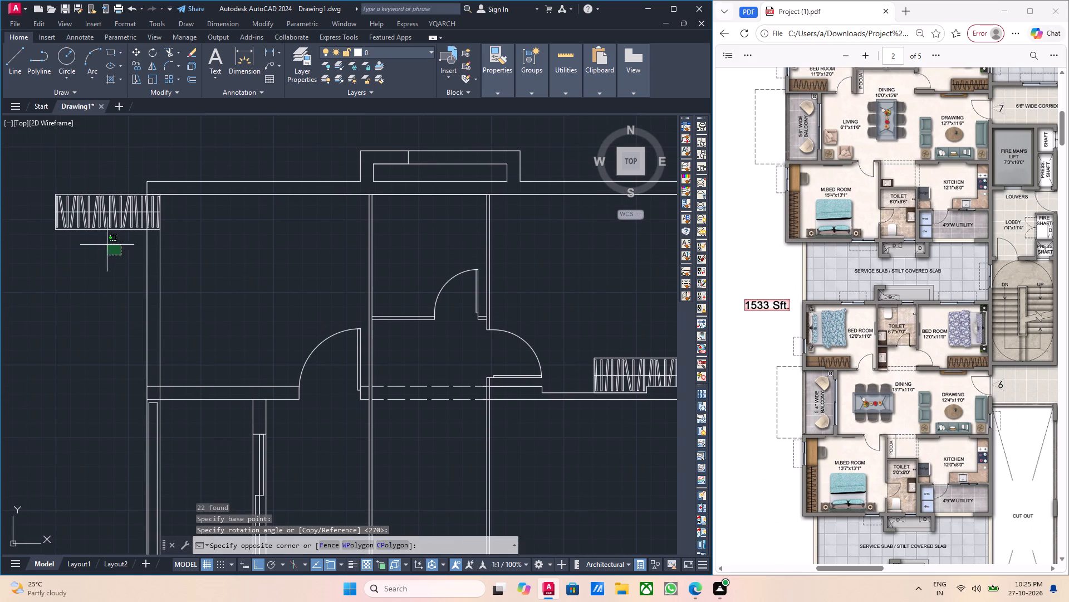
drag(104, 243, 98, 237)
click(83, 217)
key(m)
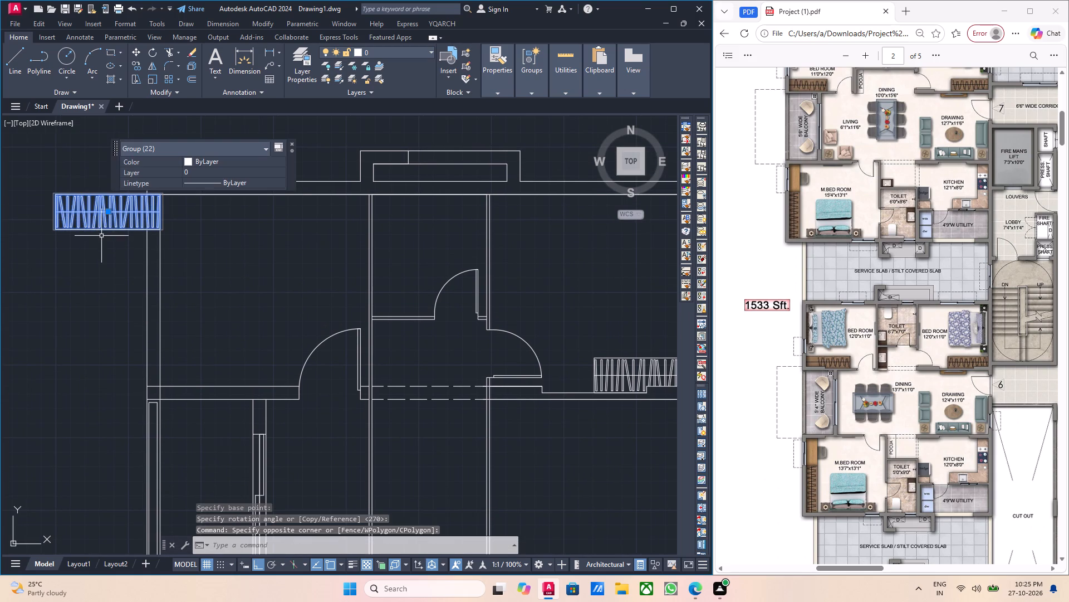
key(Return)
click(52, 228)
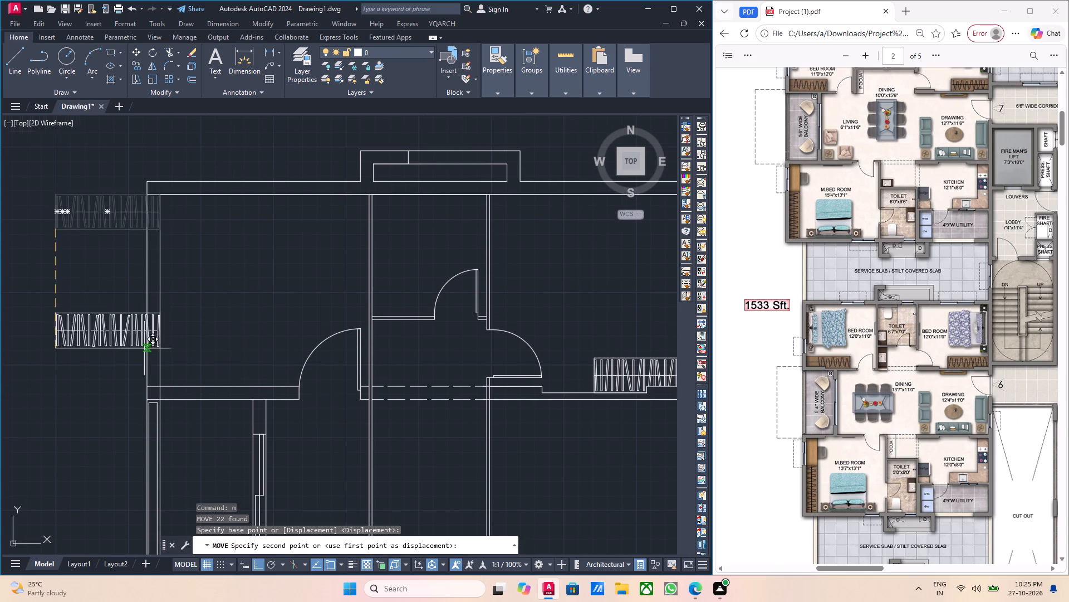
scroll(144, 349, up, 2)
click(176, 440)
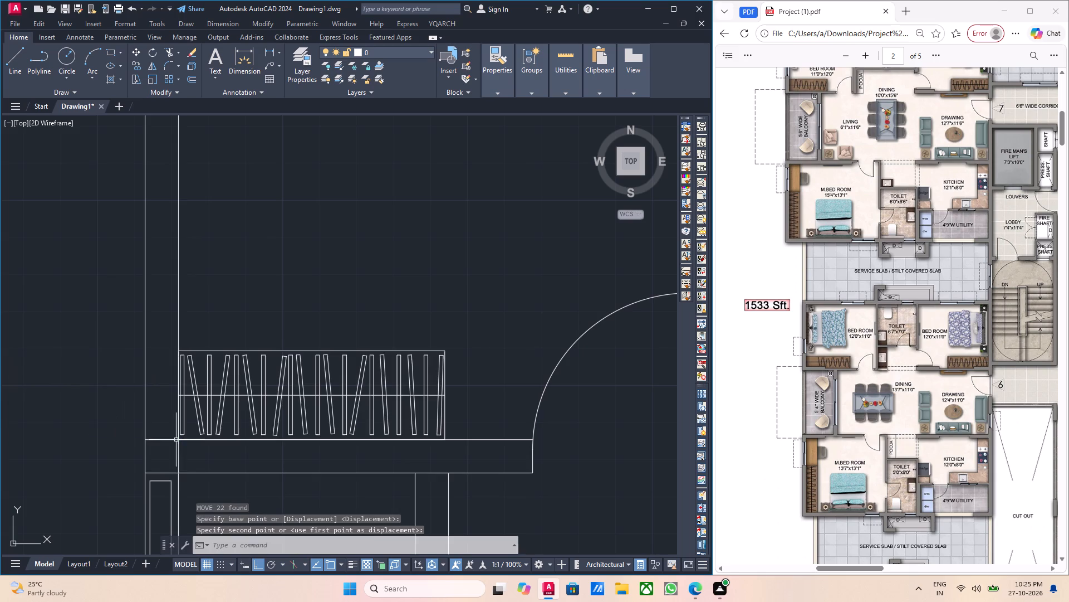
scroll(249, 415, down, 2)
middle_drag(265, 404, 245, 383)
key(Escape)
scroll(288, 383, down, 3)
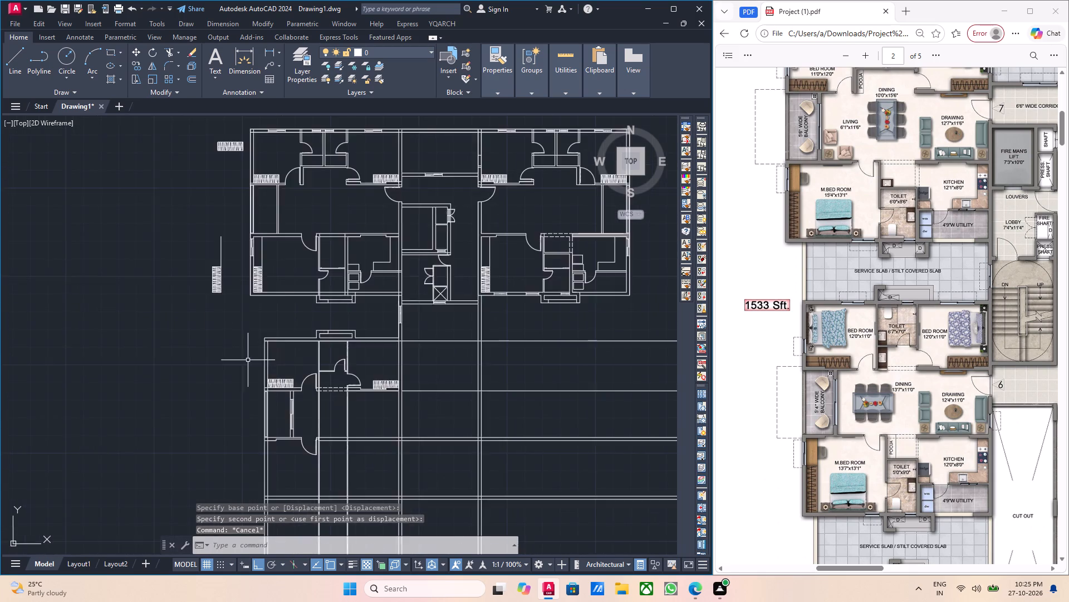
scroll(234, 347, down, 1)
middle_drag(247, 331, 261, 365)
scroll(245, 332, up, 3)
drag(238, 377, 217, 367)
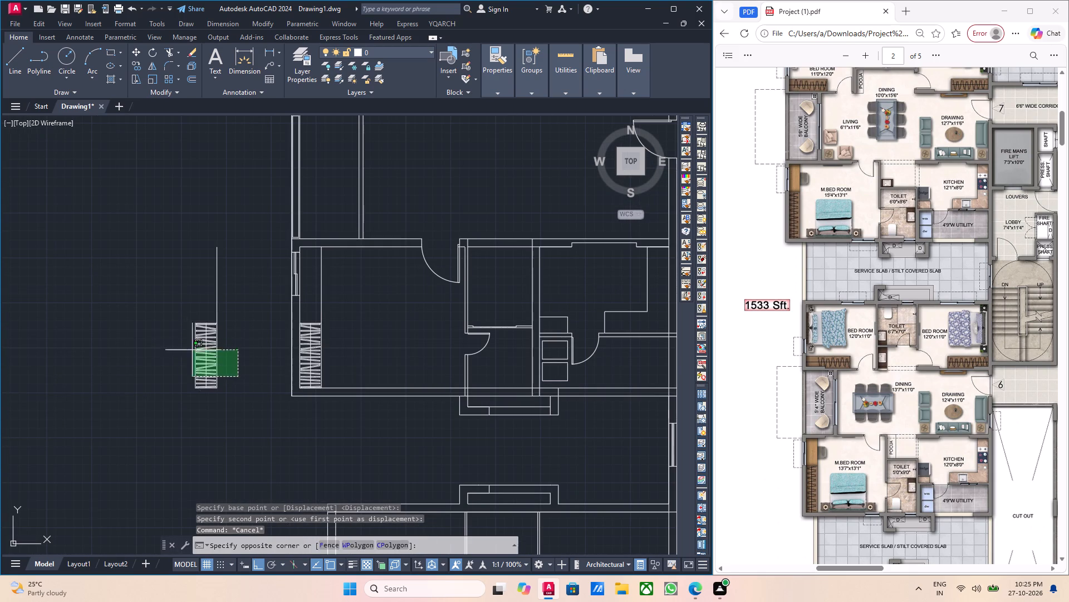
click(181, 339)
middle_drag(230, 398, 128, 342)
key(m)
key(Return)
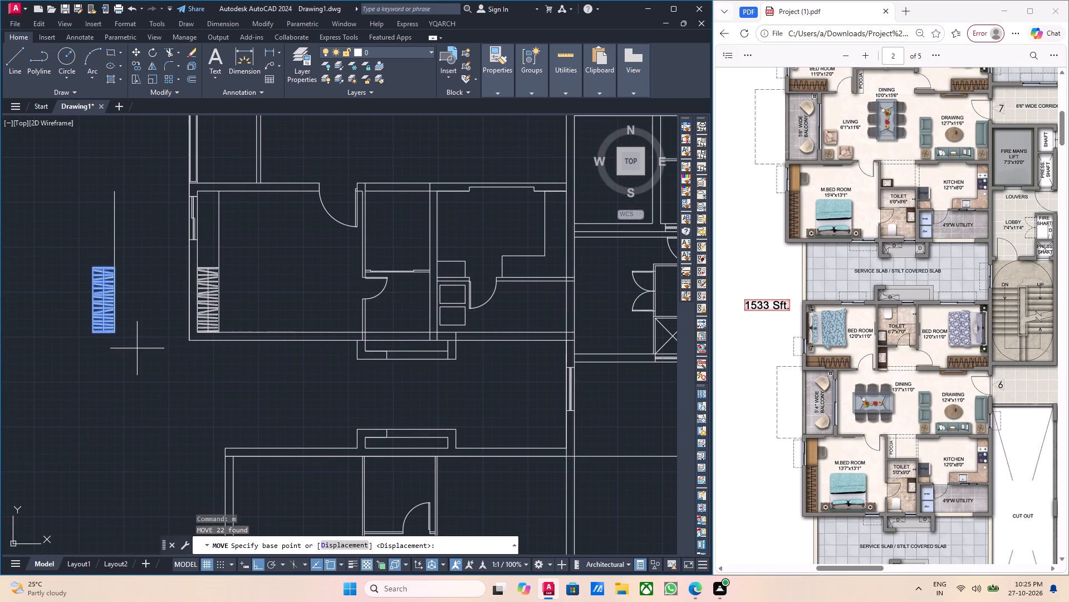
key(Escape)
Copy the spare vertical wardrobe and its line, outside the plan, from its lower-left corner to the master bedroom's lower-left inner corner.
drag(136, 346, 121, 314)
click(75, 230)
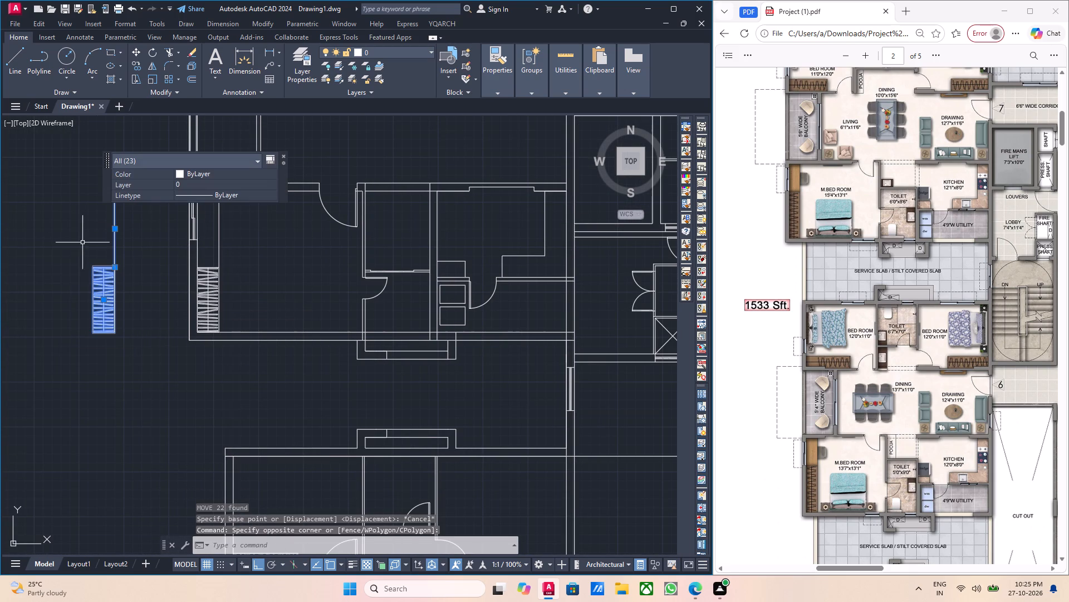
text(co)
key(Return)
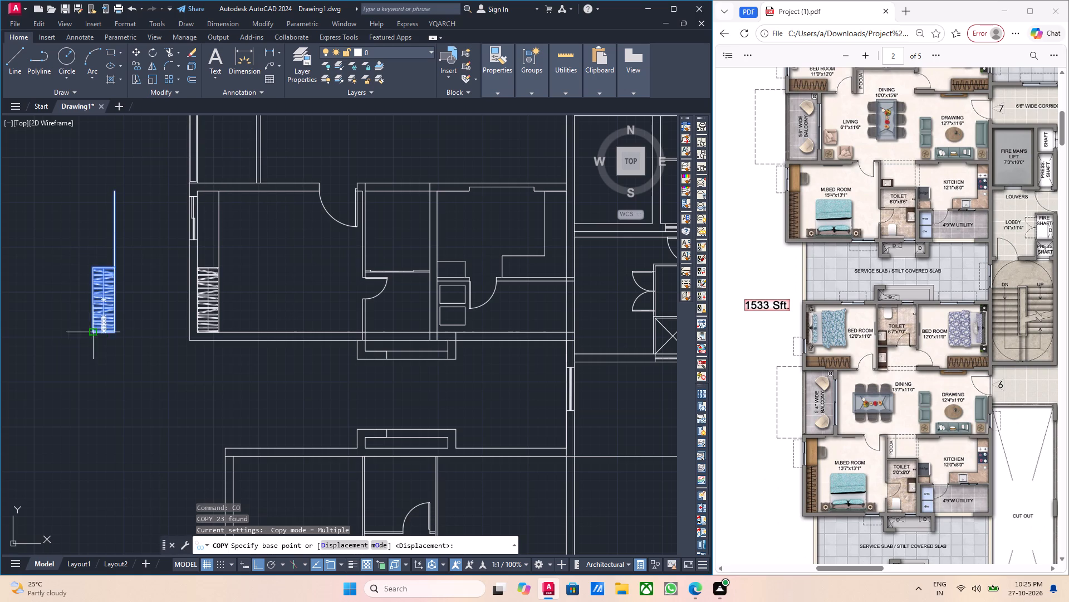
scroll(87, 334, up, 4)
click(114, 318)
scroll(124, 332, down, 8)
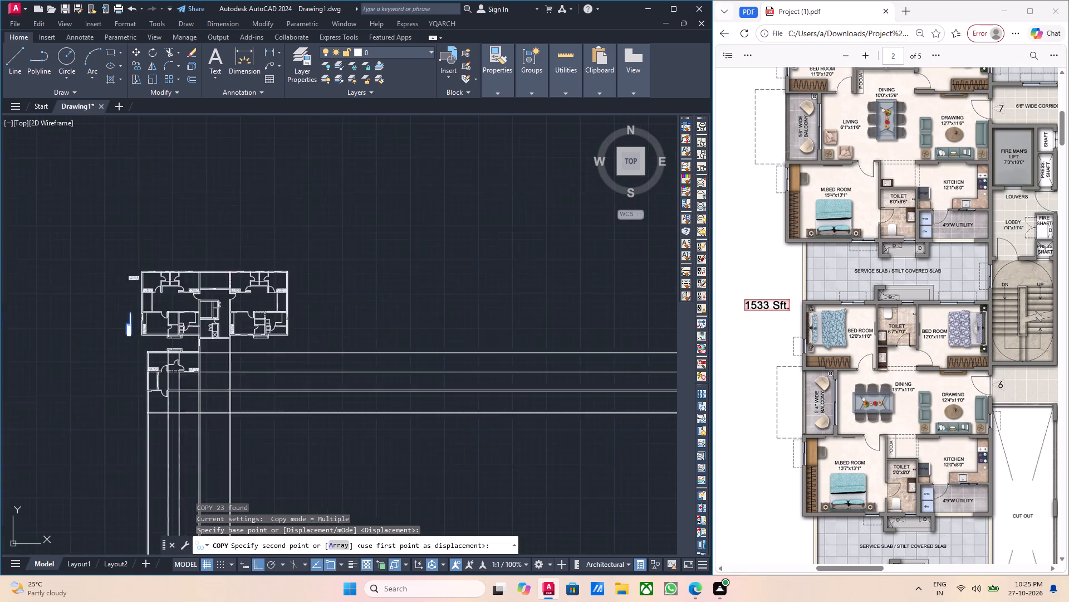
scroll(145, 346, down, 1)
middle_drag(196, 371, 171, 319)
scroll(131, 320, up, 6)
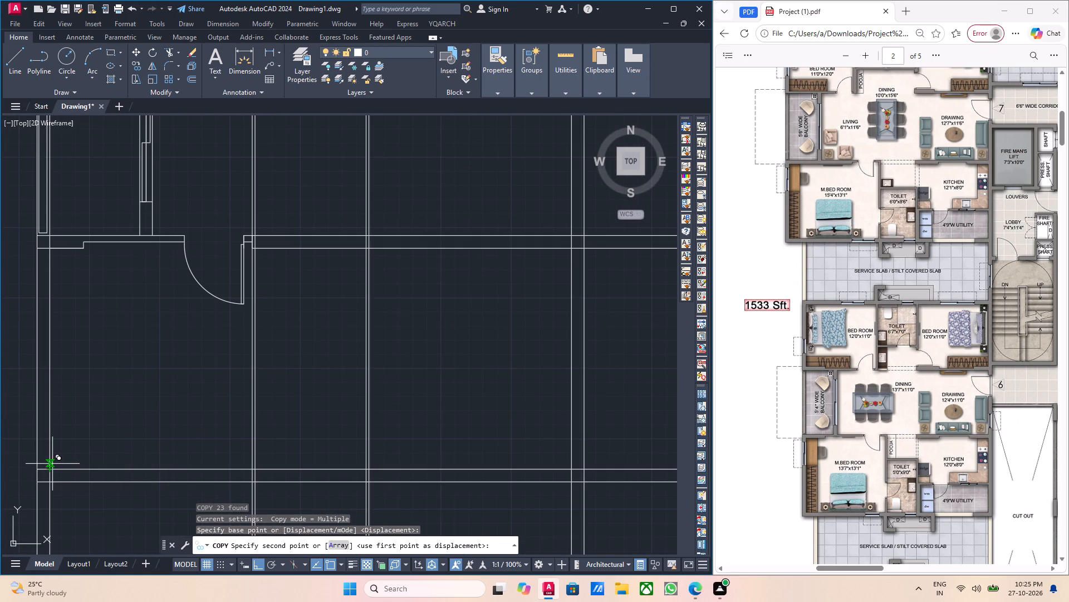
click(50, 468)
scroll(153, 429, down, 1)
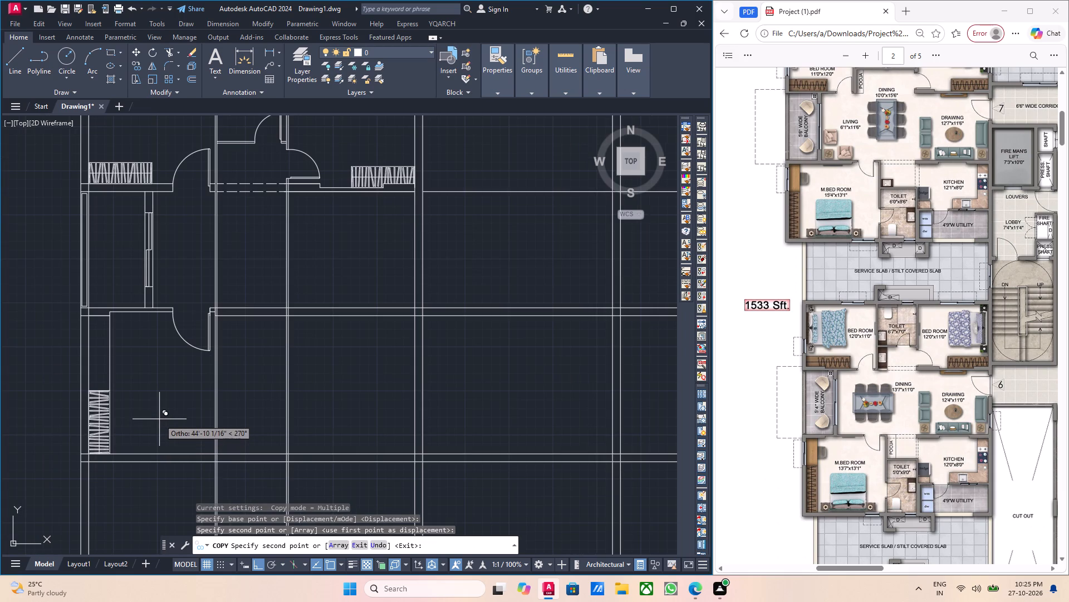
key(Escape)
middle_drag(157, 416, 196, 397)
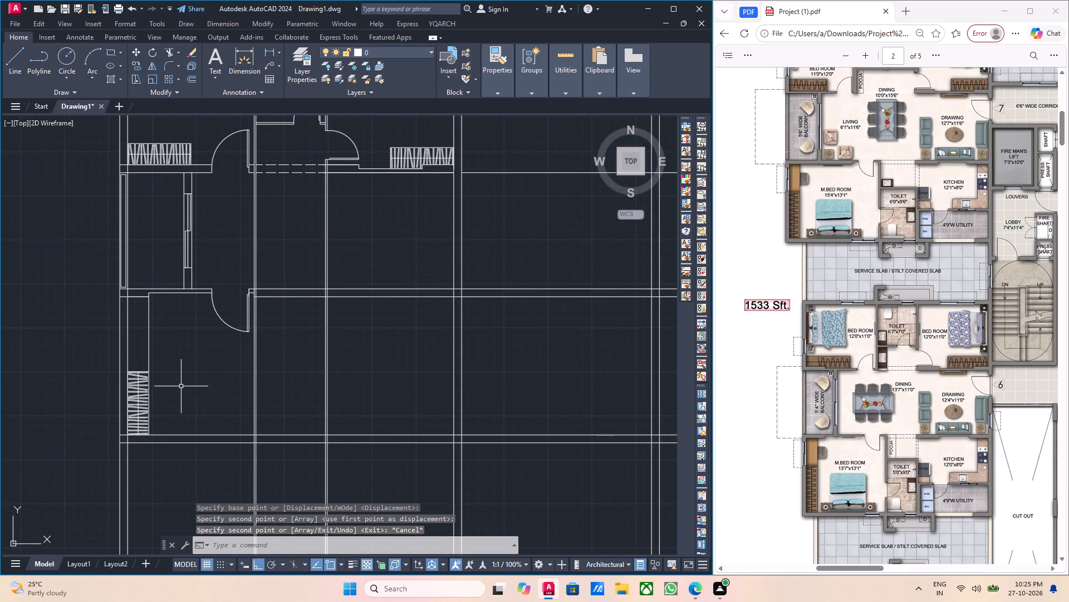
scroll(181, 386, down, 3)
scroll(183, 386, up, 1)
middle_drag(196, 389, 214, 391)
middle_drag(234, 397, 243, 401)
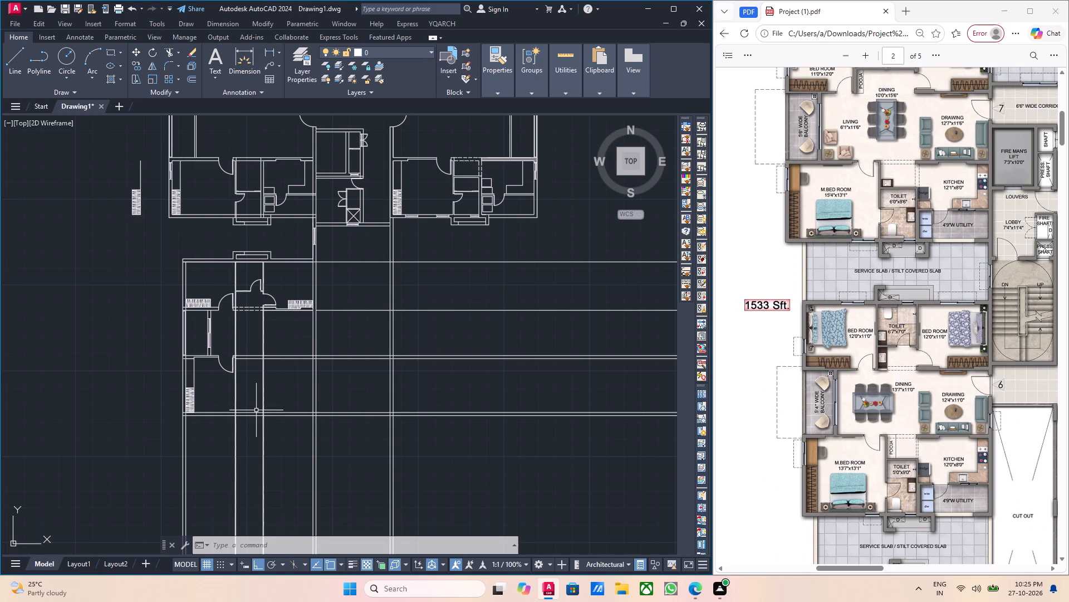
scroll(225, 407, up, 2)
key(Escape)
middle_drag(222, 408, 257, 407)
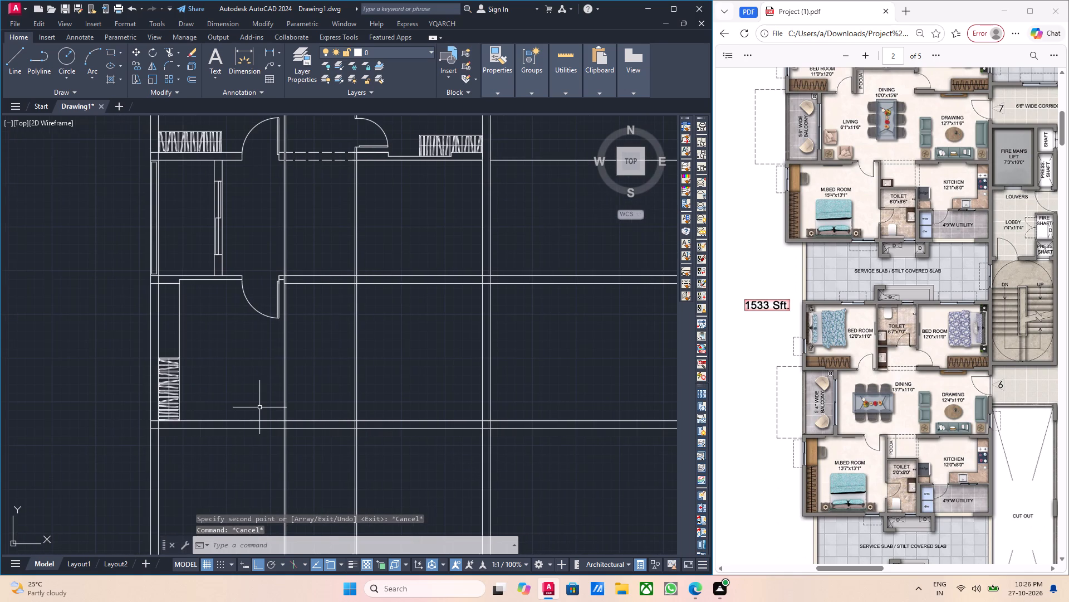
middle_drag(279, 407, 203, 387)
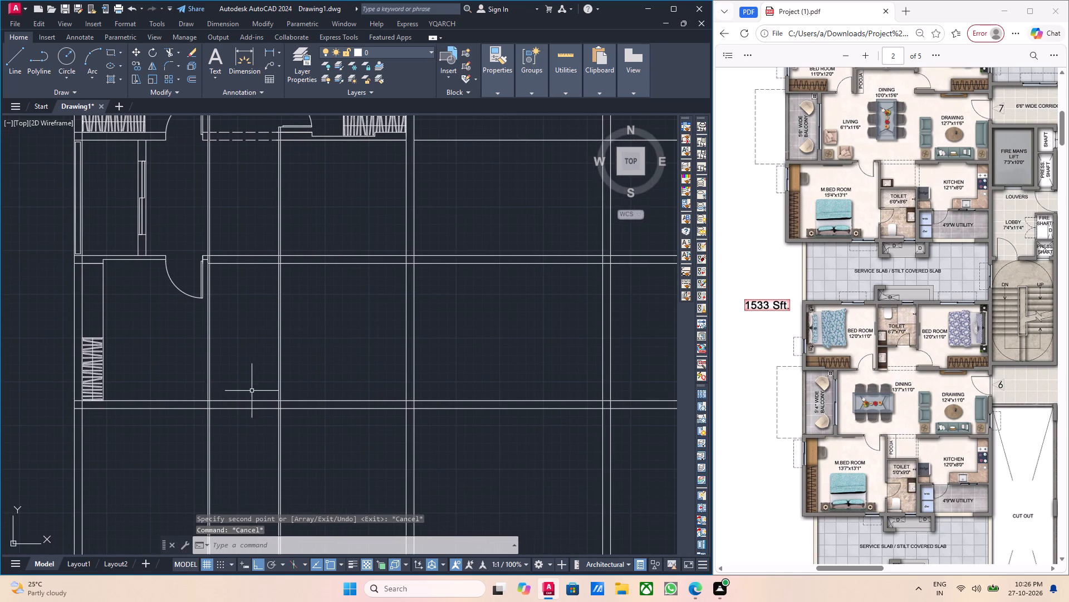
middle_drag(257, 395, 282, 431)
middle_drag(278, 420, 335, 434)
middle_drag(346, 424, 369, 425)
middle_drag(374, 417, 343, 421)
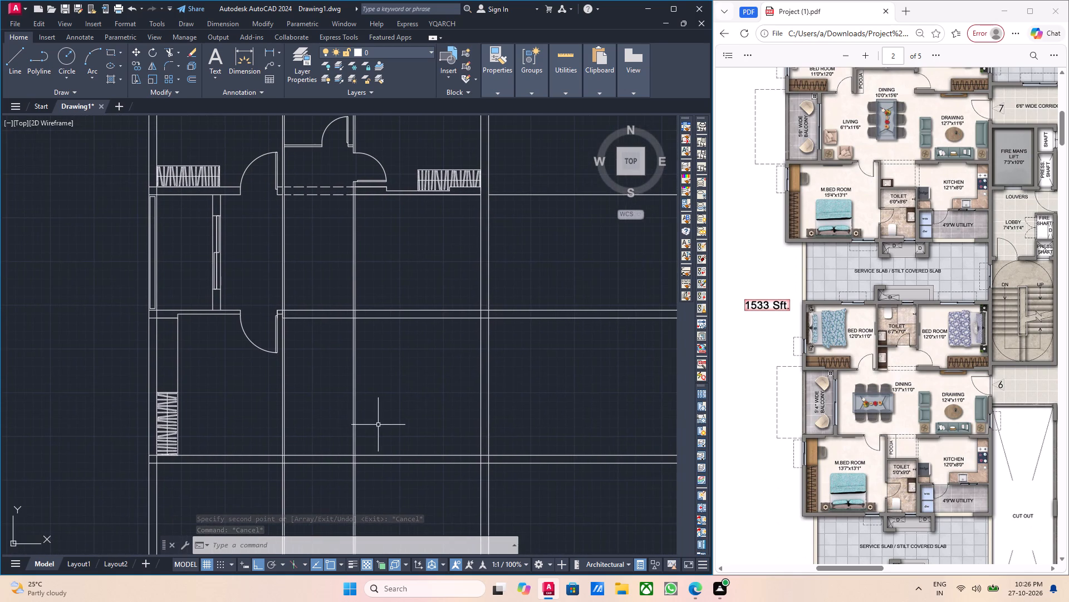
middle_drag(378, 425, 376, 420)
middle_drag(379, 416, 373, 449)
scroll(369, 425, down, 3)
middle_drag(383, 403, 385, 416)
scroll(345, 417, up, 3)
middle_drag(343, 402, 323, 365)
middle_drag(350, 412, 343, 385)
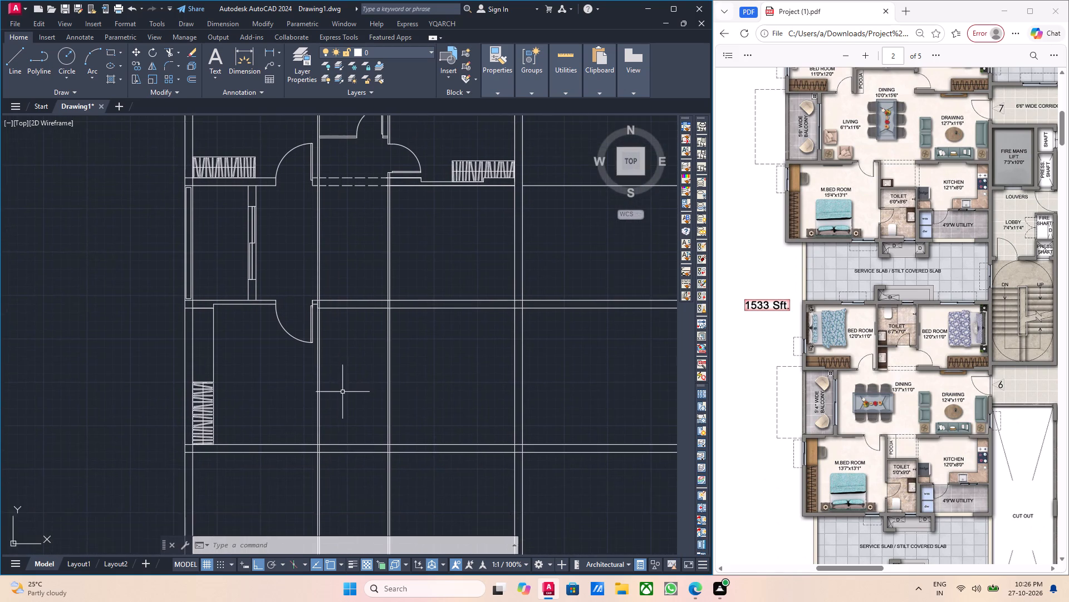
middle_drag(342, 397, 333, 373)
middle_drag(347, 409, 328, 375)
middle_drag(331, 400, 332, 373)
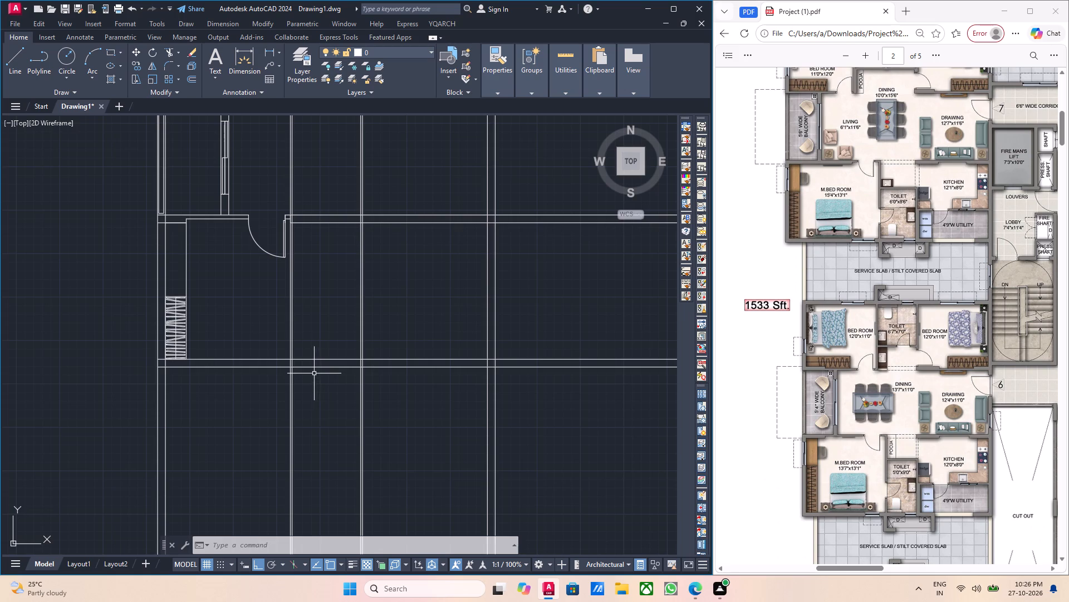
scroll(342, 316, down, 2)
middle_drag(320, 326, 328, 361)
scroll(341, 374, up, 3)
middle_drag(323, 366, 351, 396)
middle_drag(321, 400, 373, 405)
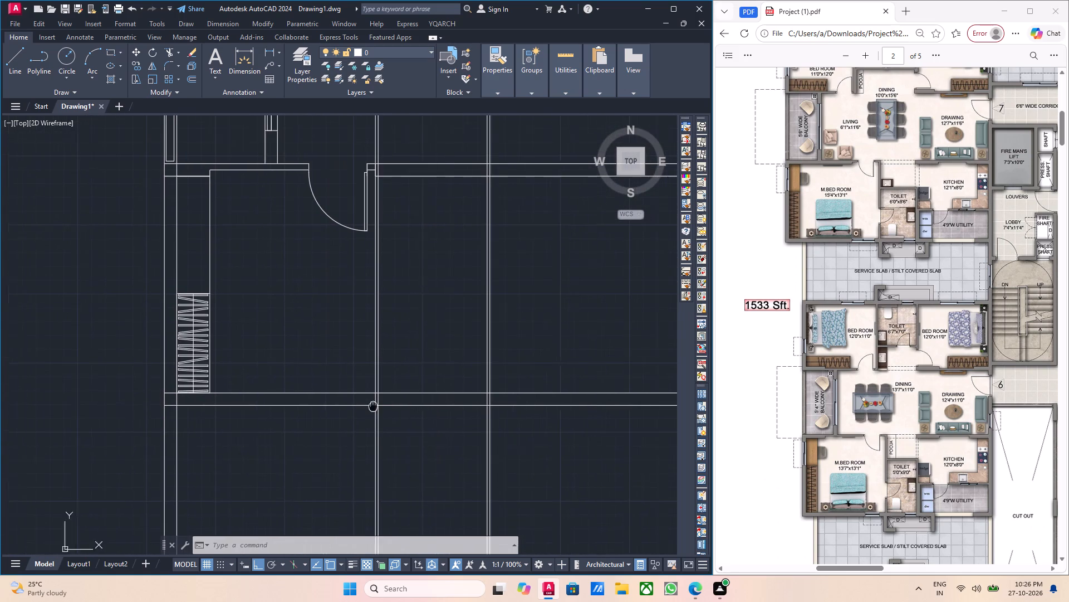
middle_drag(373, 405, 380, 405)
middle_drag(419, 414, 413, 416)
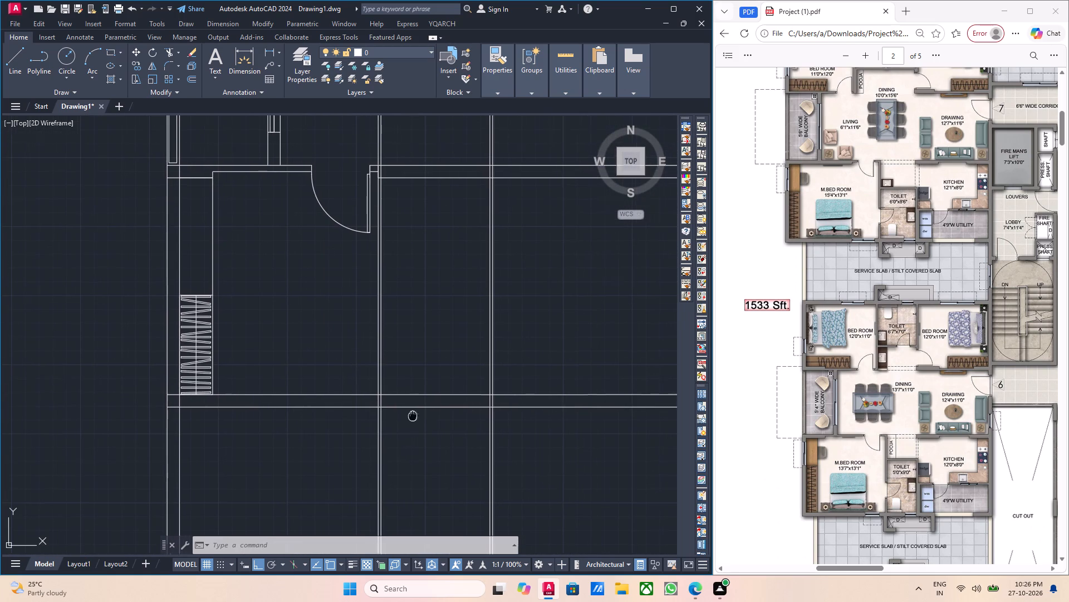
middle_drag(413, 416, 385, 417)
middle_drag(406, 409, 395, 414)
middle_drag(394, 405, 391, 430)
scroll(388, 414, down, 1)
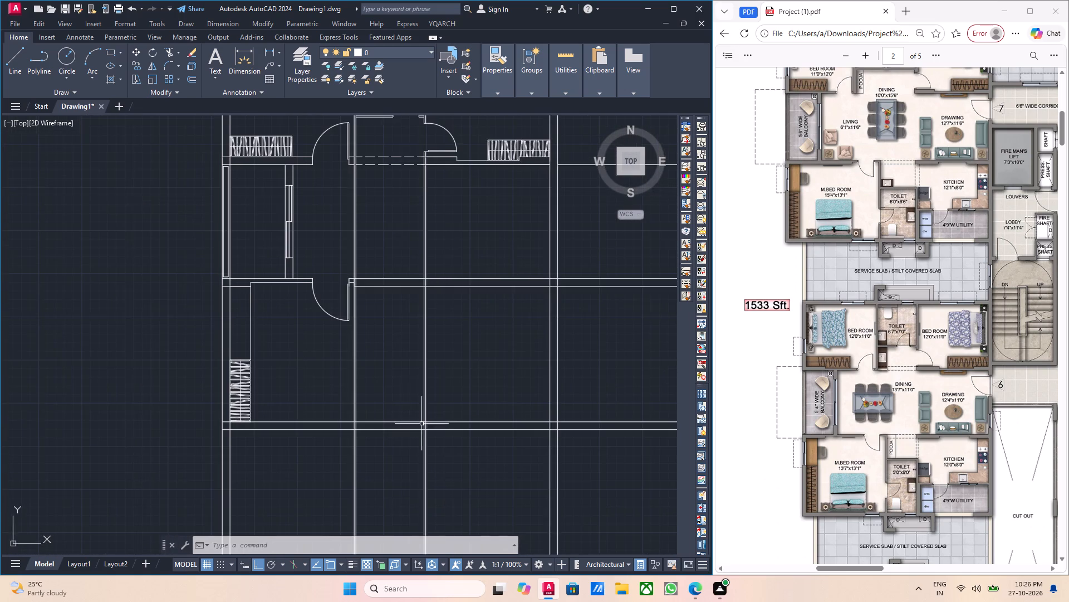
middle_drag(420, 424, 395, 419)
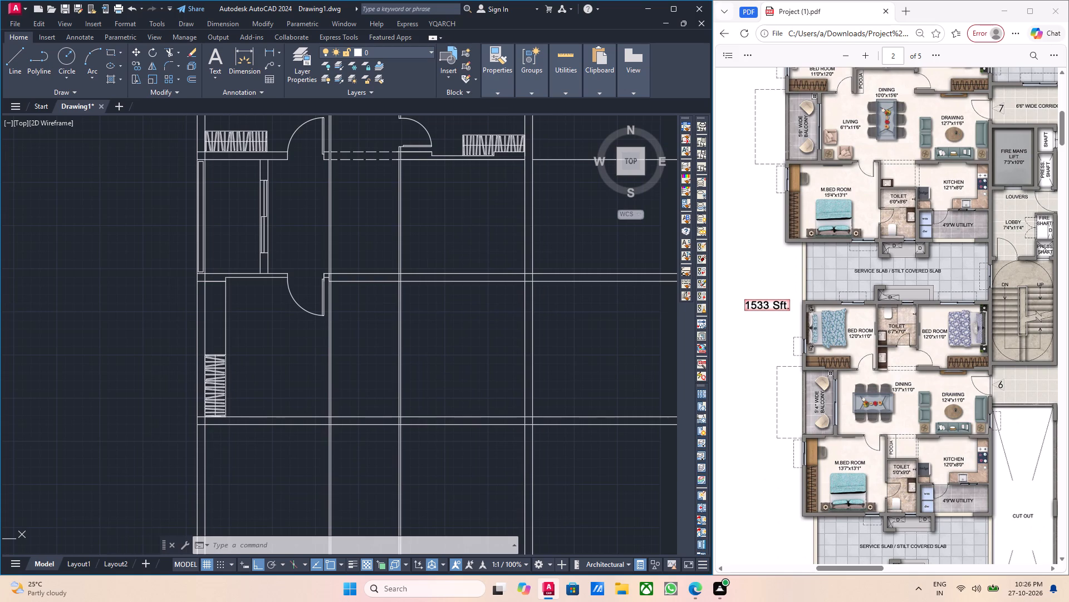
Offset the inner line of the lower left apartment's bottom wall 9' upward for the toilet's top wall.
scroll(400, 421, down, 1)
middle_drag(377, 424, 376, 443)
scroll(376, 443, up, 3)
click(383, 434)
click(372, 423)
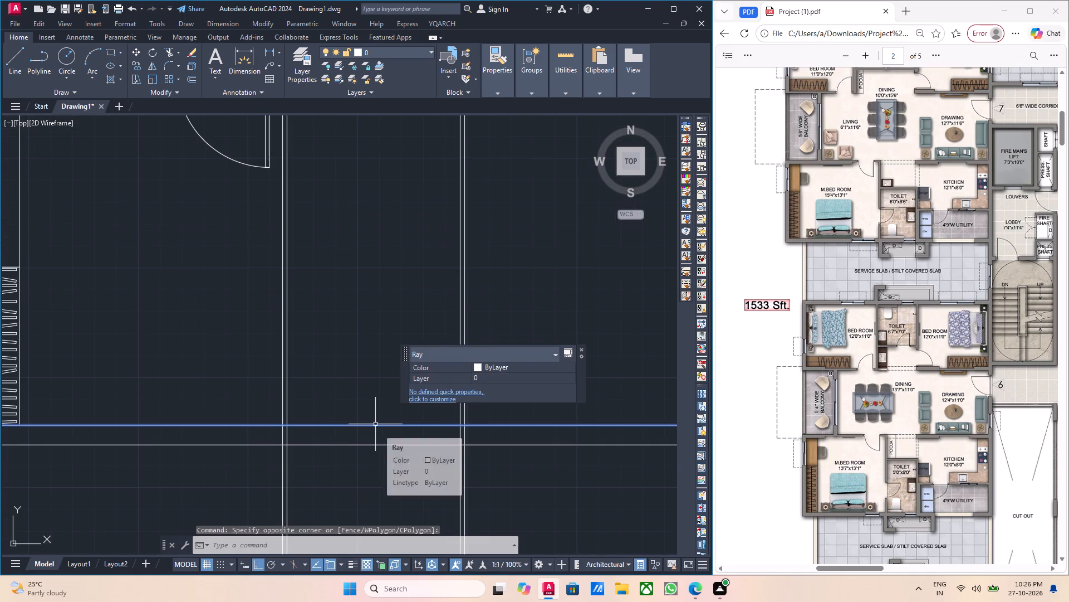
key(o)
key(Return)
click(290, 427)
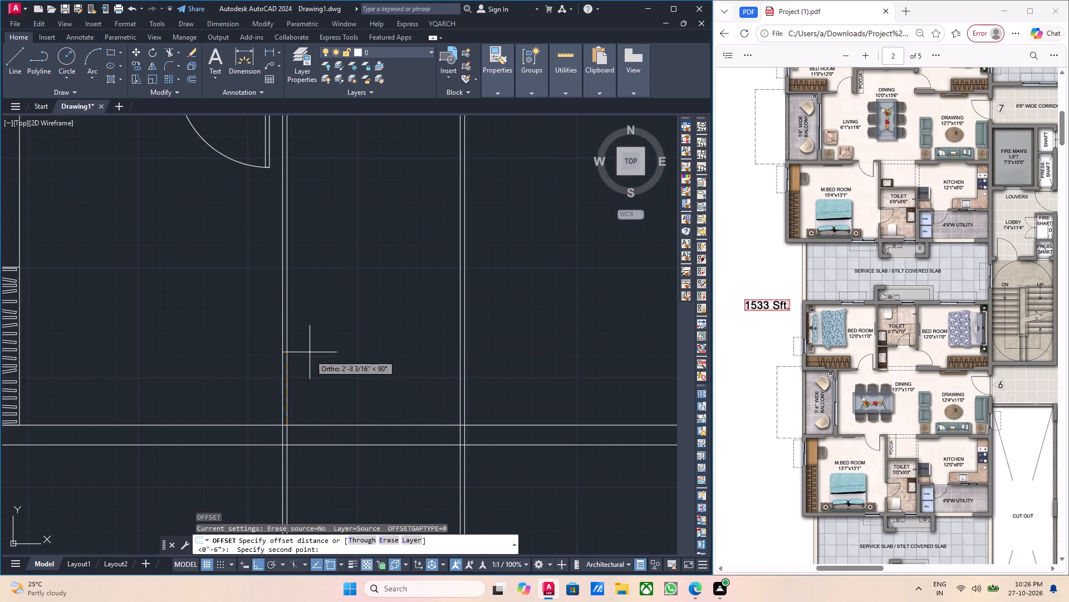
text(9')
key(Return)
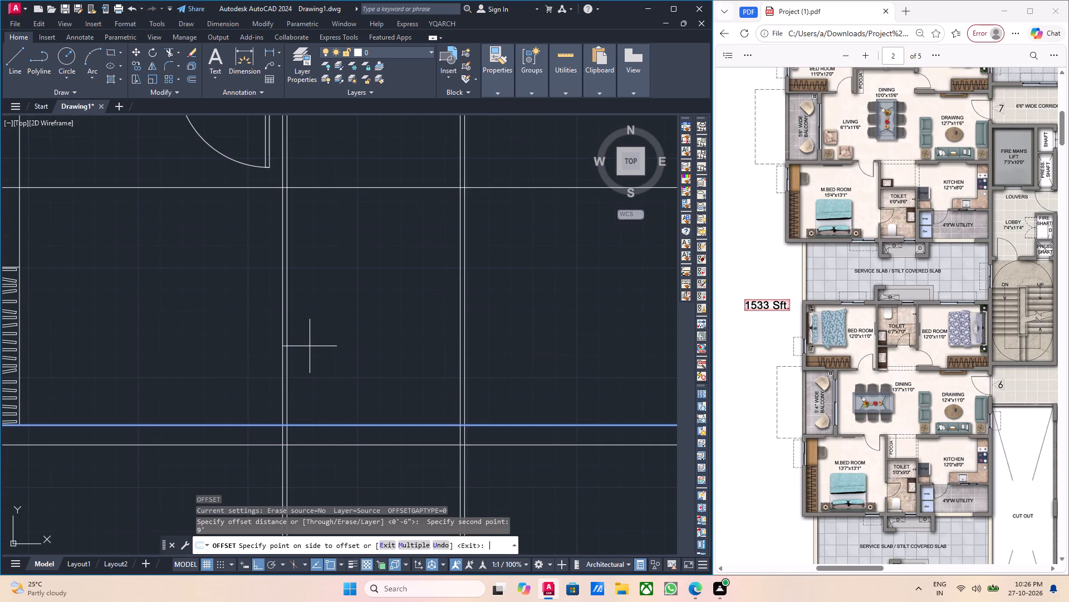
click(333, 344)
key(Escape)
Offset the toilet's new top wall line 4.5" upward to give the wall its thickness.
middle_drag(334, 306, 345, 349)
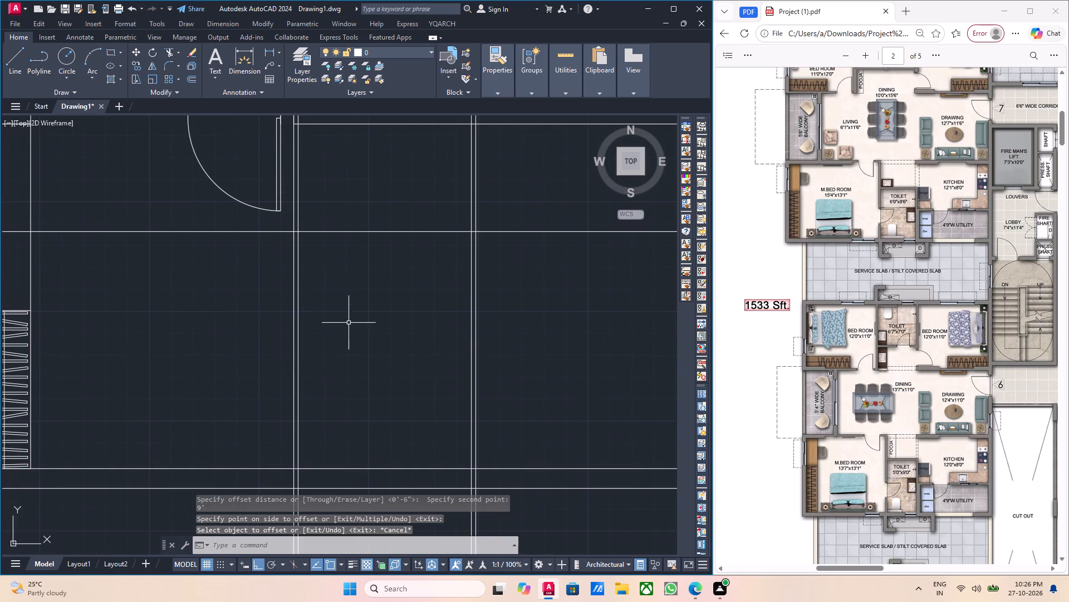
middle_drag(352, 349, 353, 359)
middle_drag(351, 351, 352, 365)
middle_click(356, 363)
middle_click(356, 363)
middle_drag(360, 350, 360, 370)
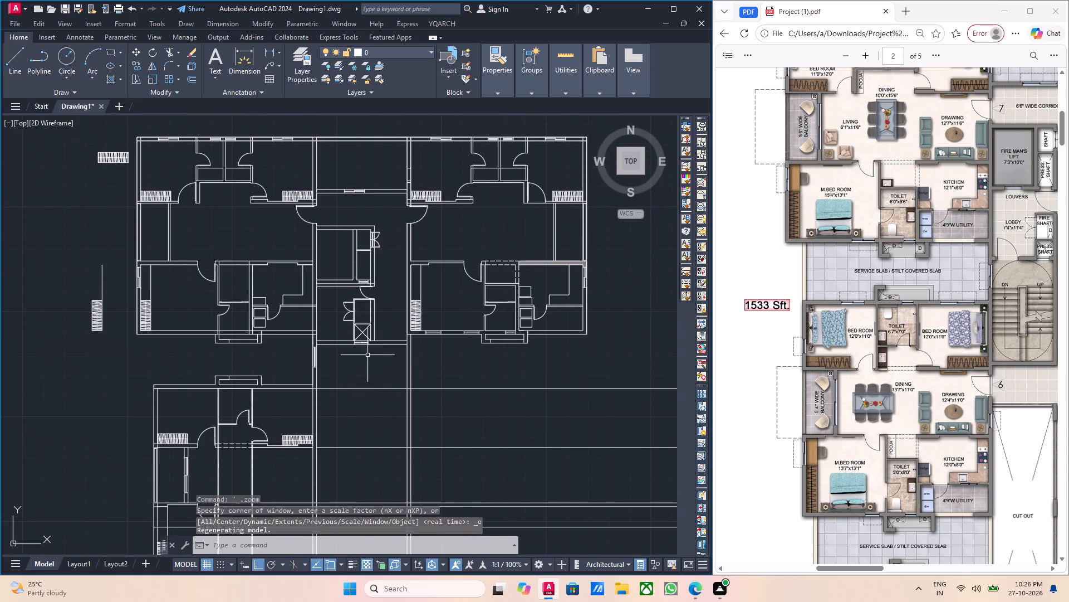
scroll(367, 355, down, 1)
middle_drag(348, 404, 364, 275)
scroll(365, 358, up, 2)
click(391, 319)
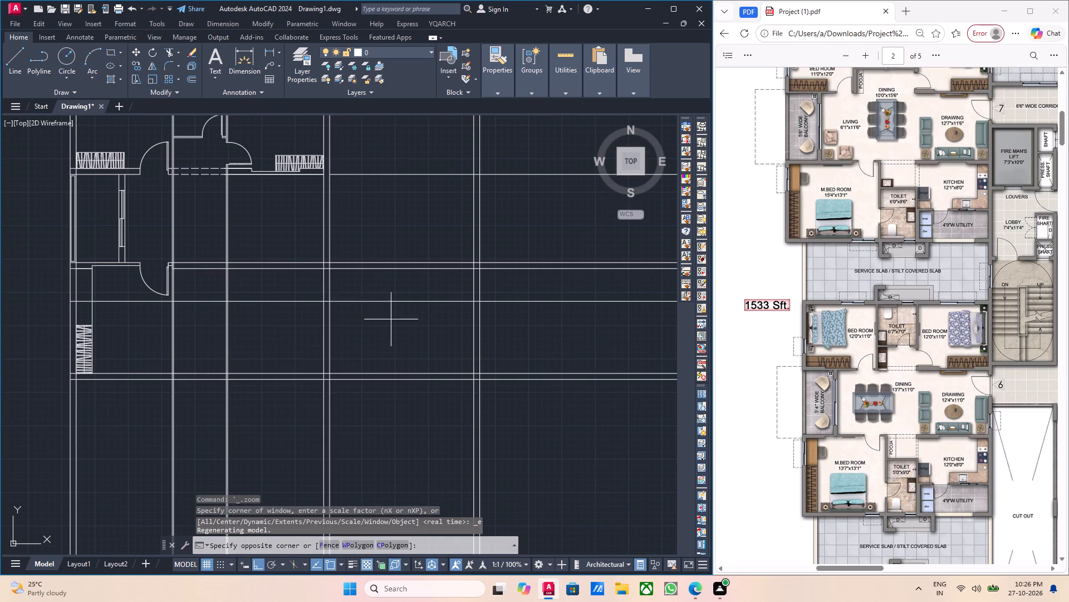
click(377, 298)
scroll(396, 337, up, 1)
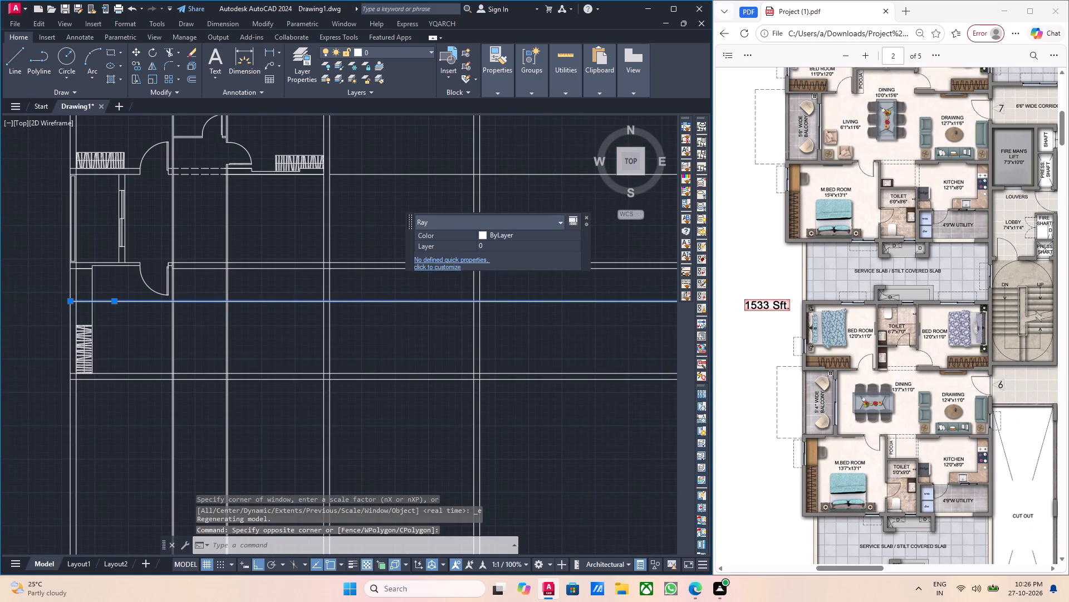
scroll(394, 334, up, 1)
middle_drag(394, 336, 401, 372)
scroll(385, 345, up, 1)
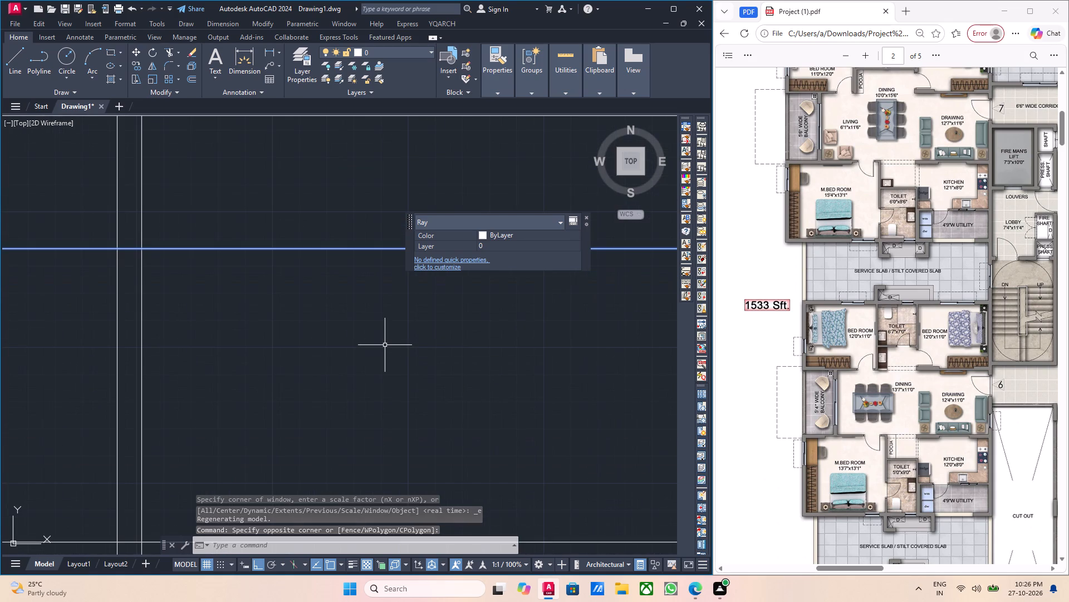
key(o)
key(Return)
middle_drag(307, 326, 350, 343)
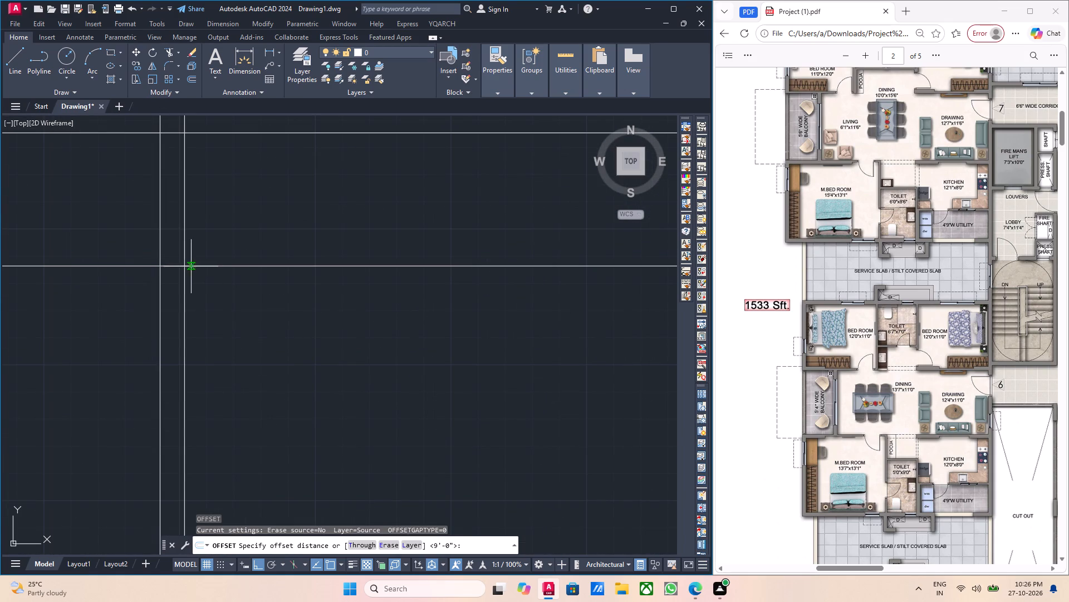
click(184, 269)
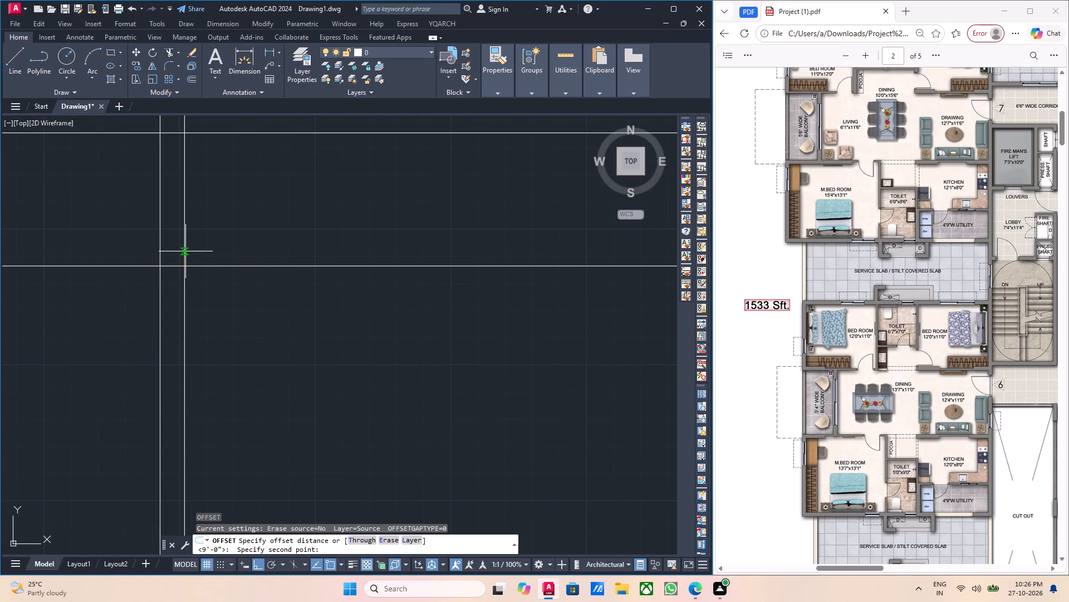
text(4.5)
key(Return)
click(176, 230)
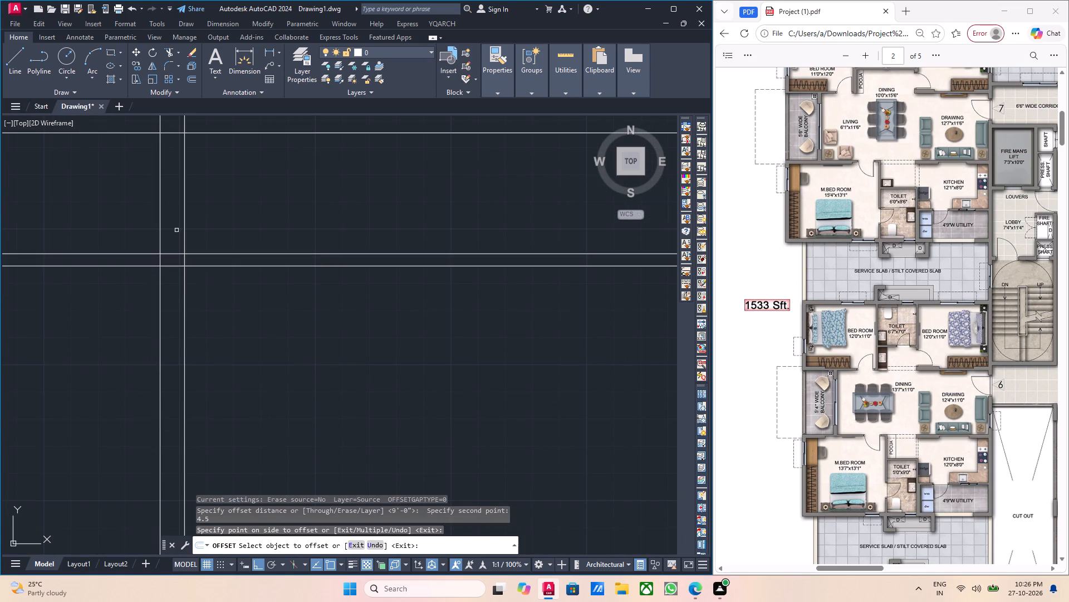
scroll(180, 231, down, 2)
middle_drag(239, 266, 283, 290)
key(Escape)
Trim the toilet's top wall lines on both sides, keeping them between the toilet's side walls and leaving the stubs above the wardrobe.
middle_drag(157, 298, 207, 309)
key(t)
key(r)
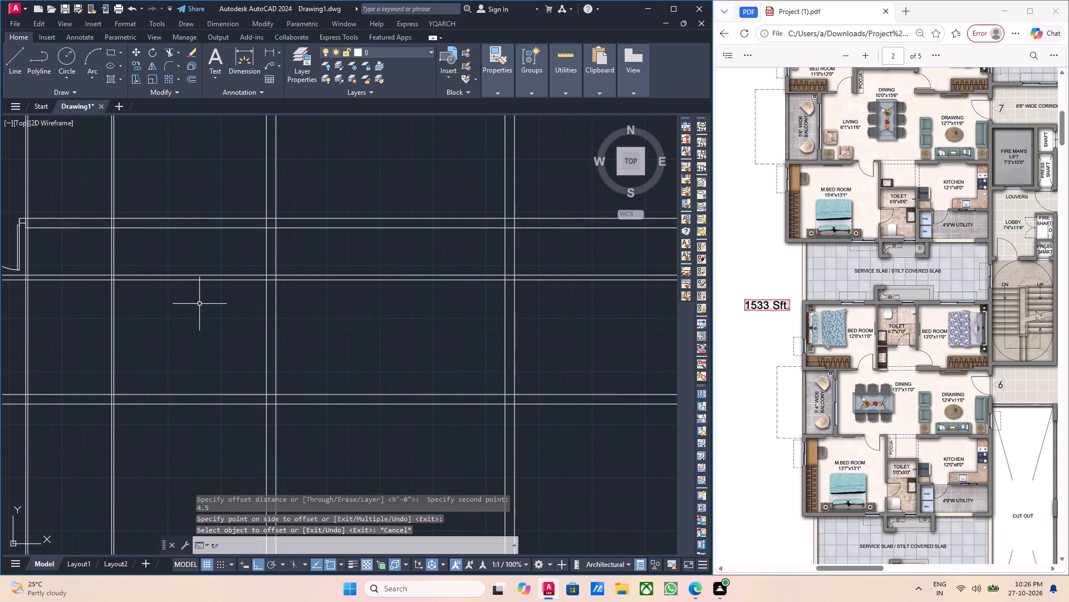
key(Return)
scroll(143, 302, up, 1)
scroll(156, 302, down, 4)
middle_drag(179, 309, 231, 319)
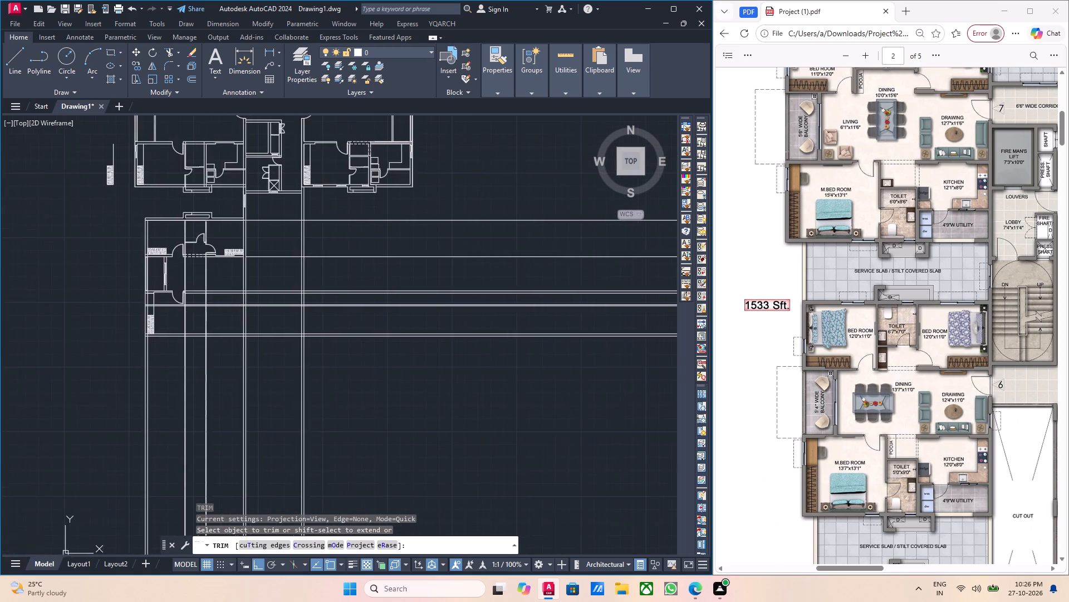
scroll(176, 313, up, 3)
click(148, 300)
click(130, 270)
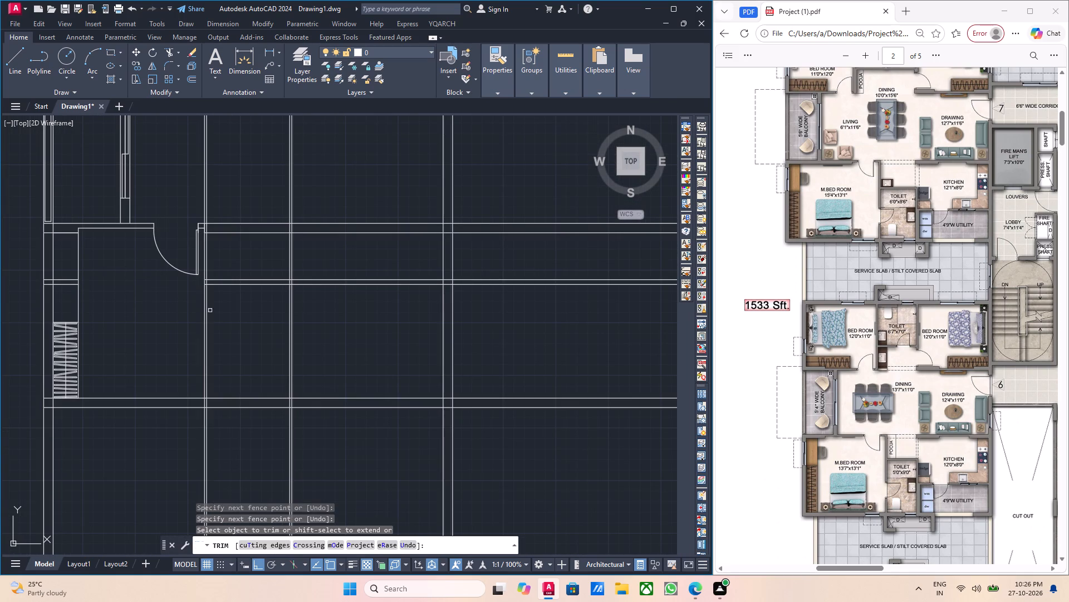
scroll(288, 291, up, 3)
scroll(289, 290, down, 4)
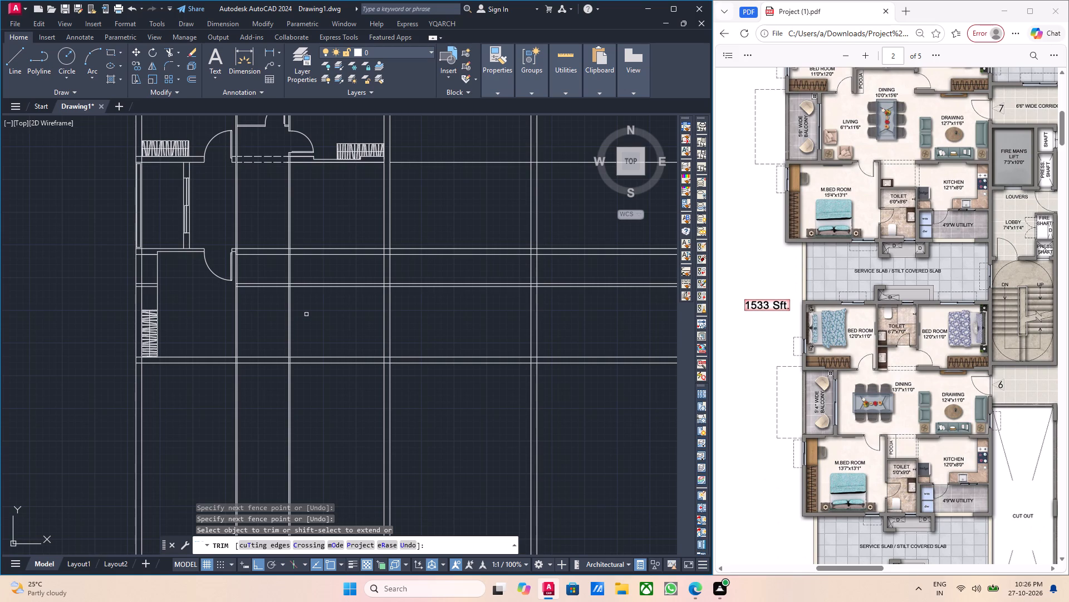
scroll(278, 300, up, 3)
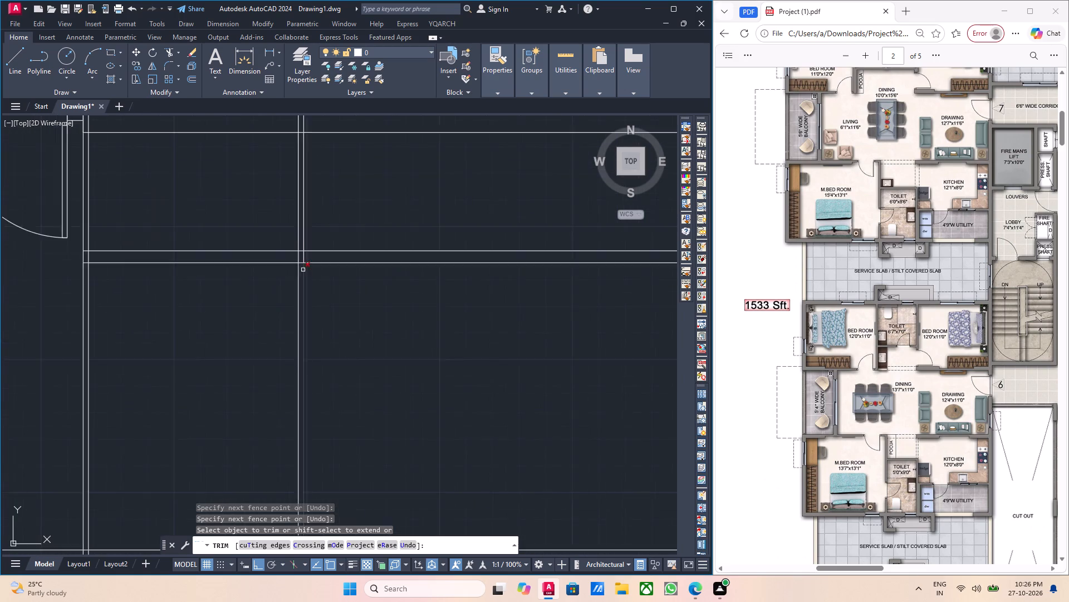
scroll(303, 270, up, 1)
scroll(305, 266, down, 1)
click(332, 270)
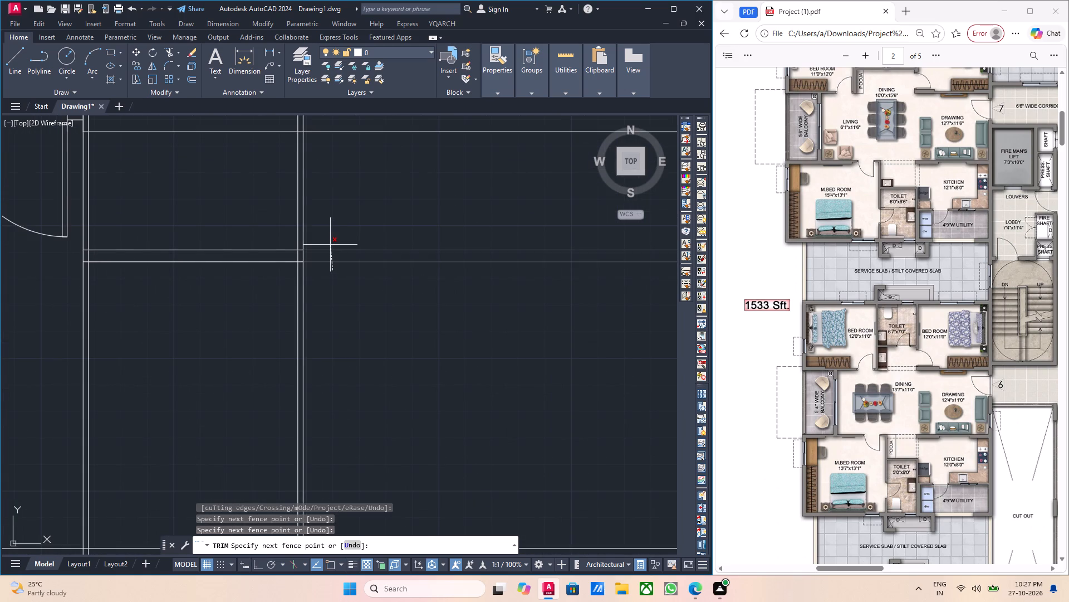
click(330, 245)
scroll(330, 245, down, 1)
key(Escape)
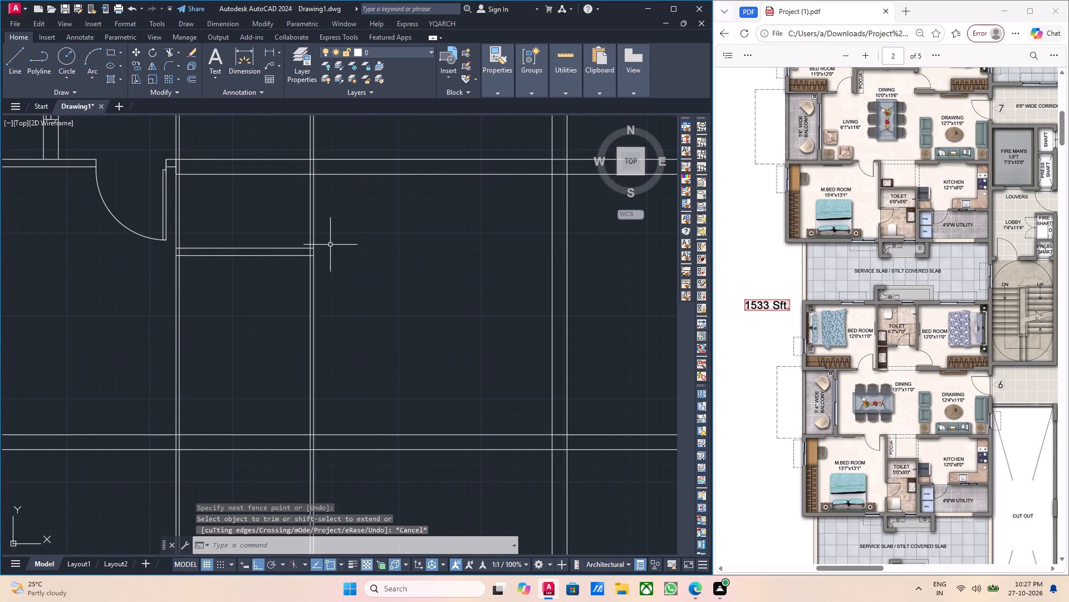
Erase the two short leftover horizontal lines above the master bedroom's wardrobe.
scroll(330, 245, down, 2)
middle_drag(367, 270, 391, 286)
scroll(303, 282, up, 2)
scroll(106, 274, up, 2)
scroll(93, 244, down, 3)
middle_drag(148, 262, 237, 273)
scroll(171, 261, up, 3)
drag(184, 233, 185, 224)
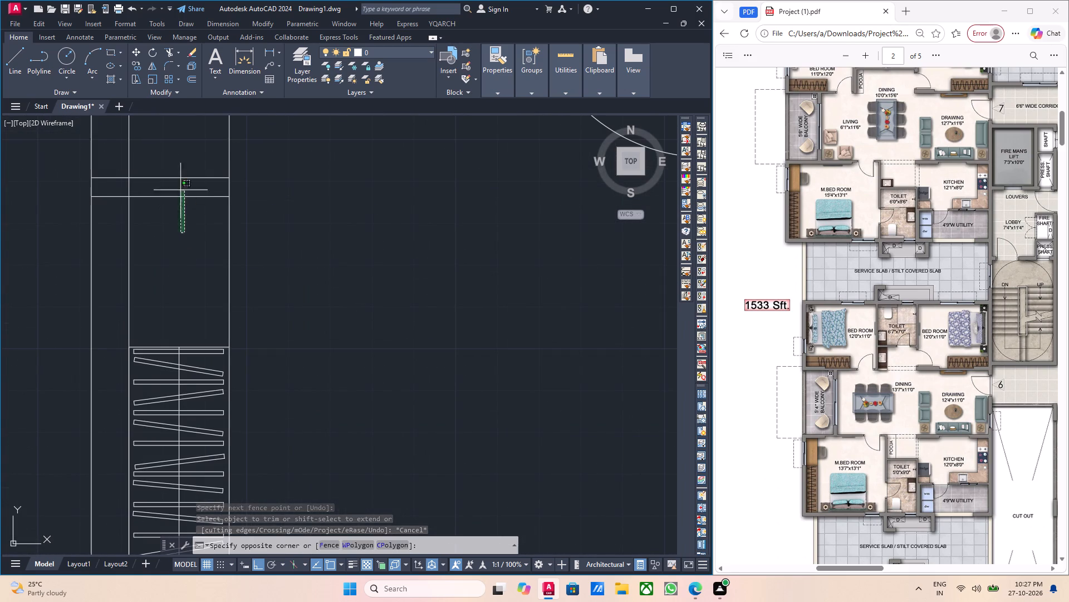
click(165, 174)
key(Delete)
scroll(166, 174, down, 3)
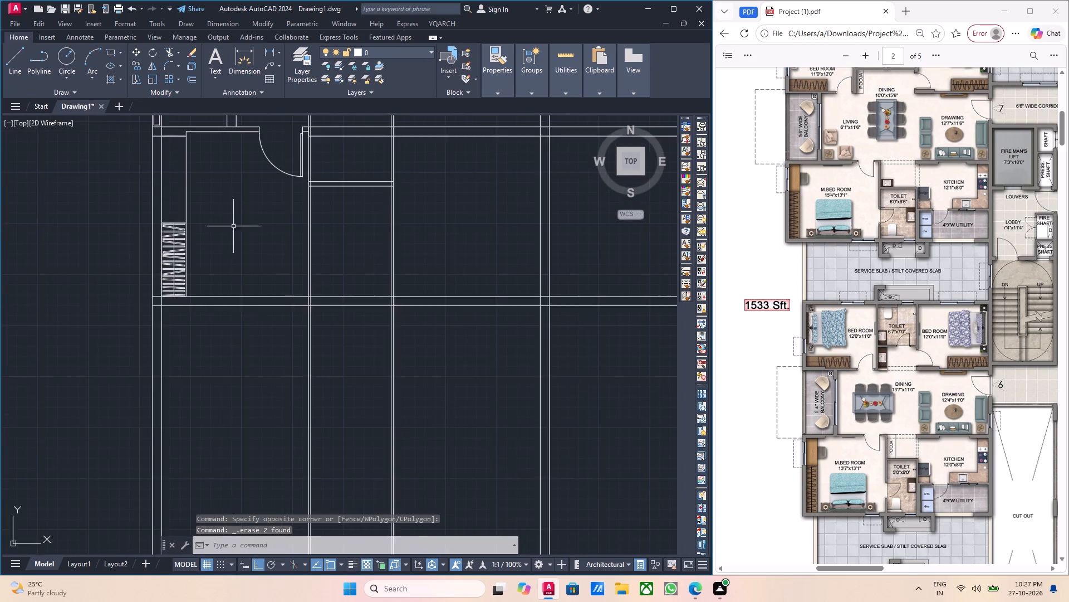
Offset the lower line of the master toilet's top wall 3' downward inside the toilet.
scroll(234, 226, down, 1)
middle_drag(317, 225, 310, 249)
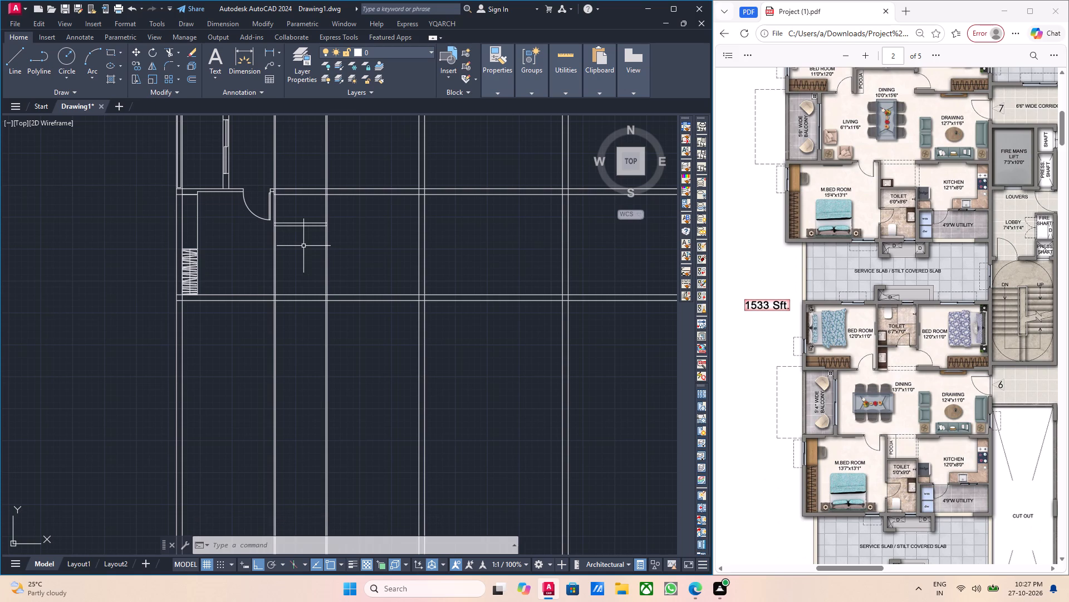
middle_drag(300, 259, 301, 277)
middle_drag(298, 265, 298, 268)
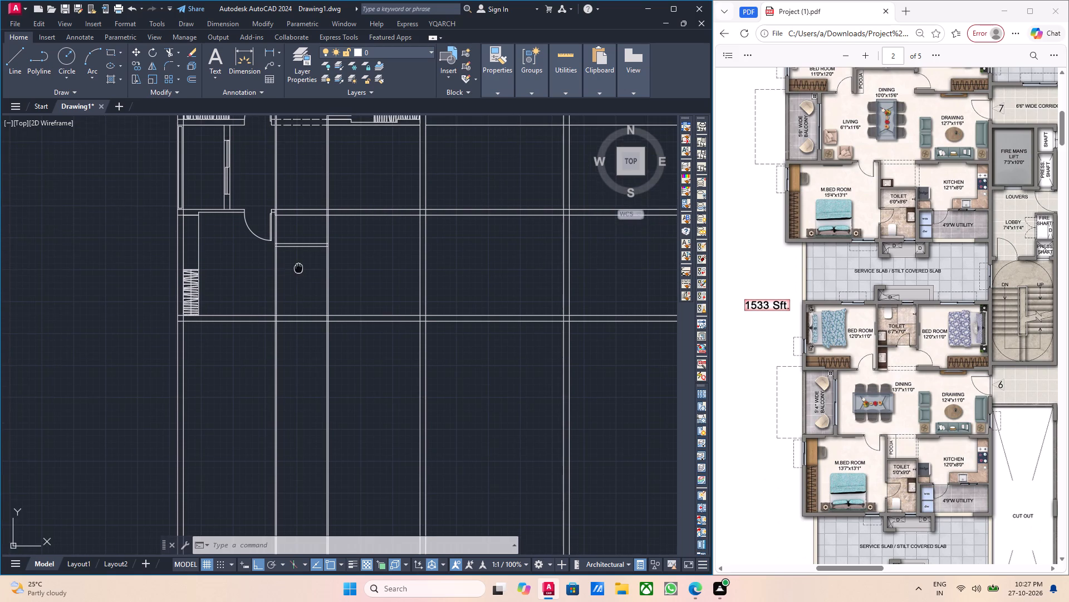
middle_drag(298, 268, 300, 277)
middle_drag(301, 274, 302, 281)
middle_drag(303, 283, 305, 290)
middle_drag(304, 289, 305, 296)
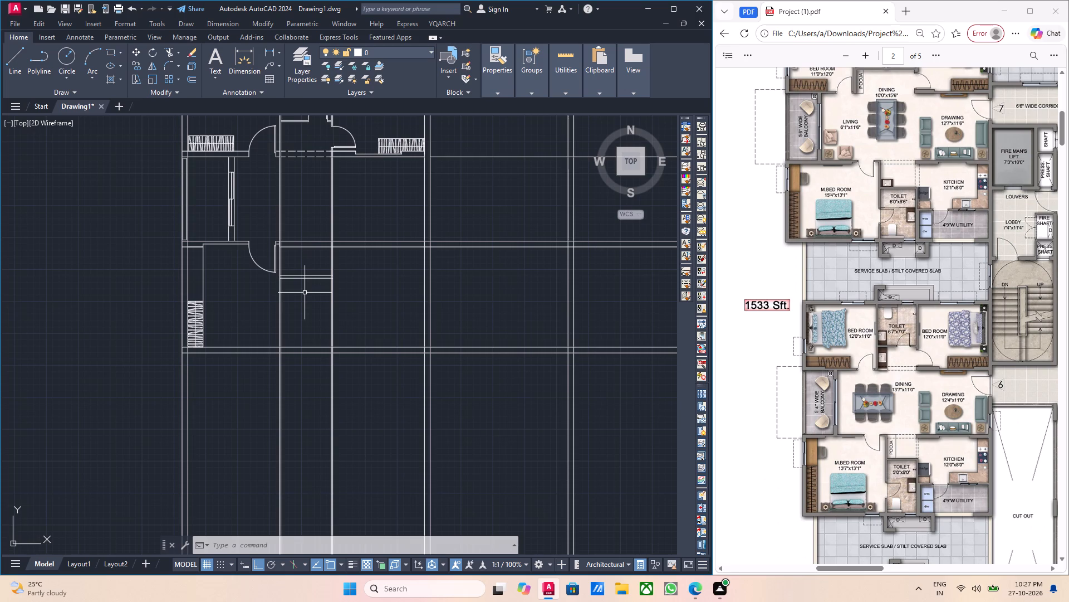
scroll(306, 294, up, 2)
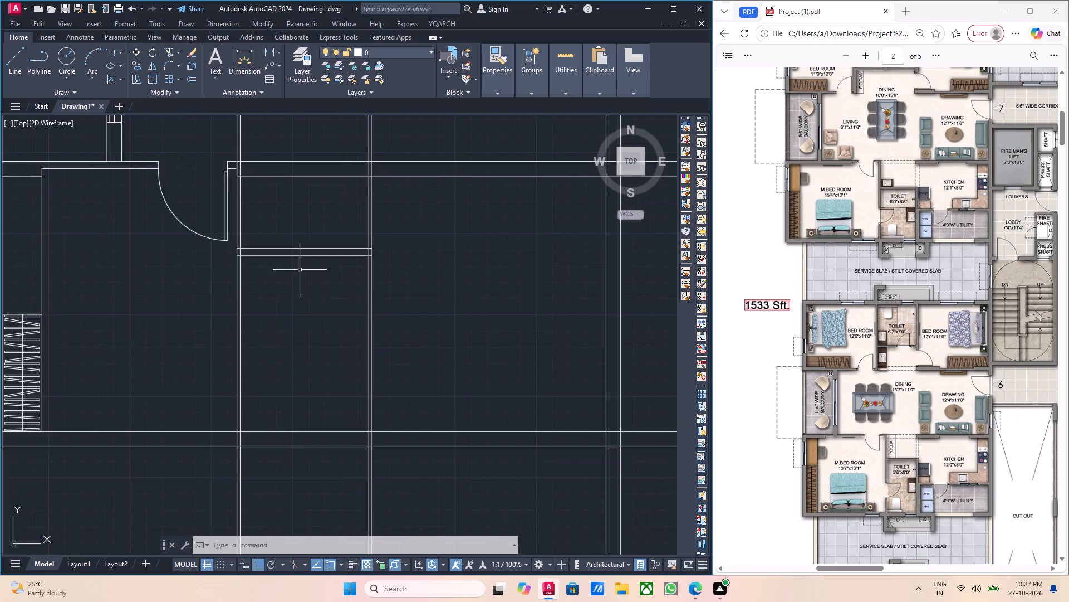
scroll(307, 263, up, 1)
click(308, 250)
key(o)
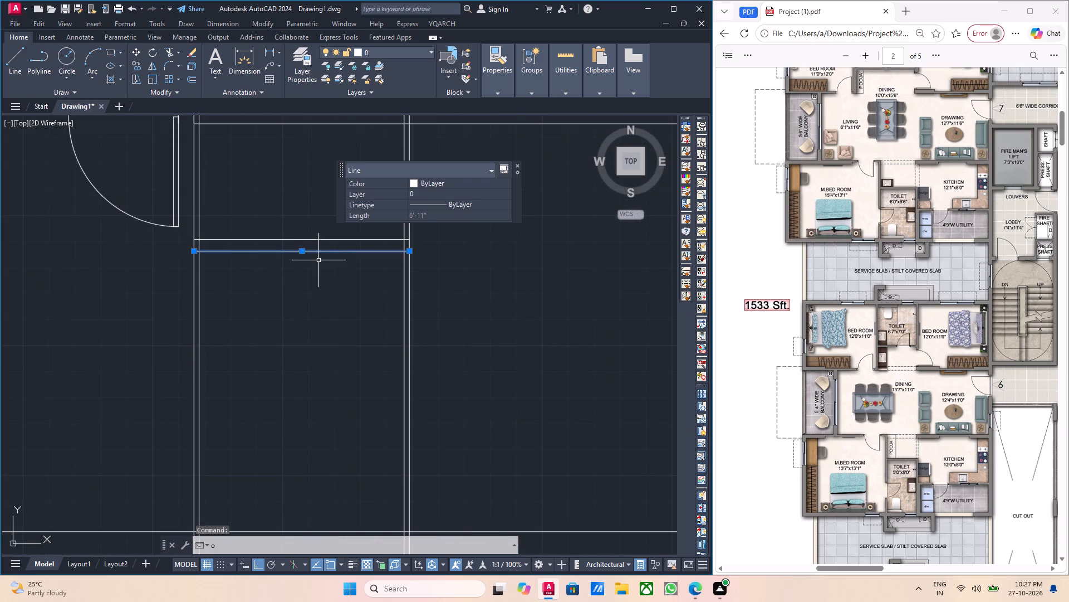
key(Return)
click(406, 254)
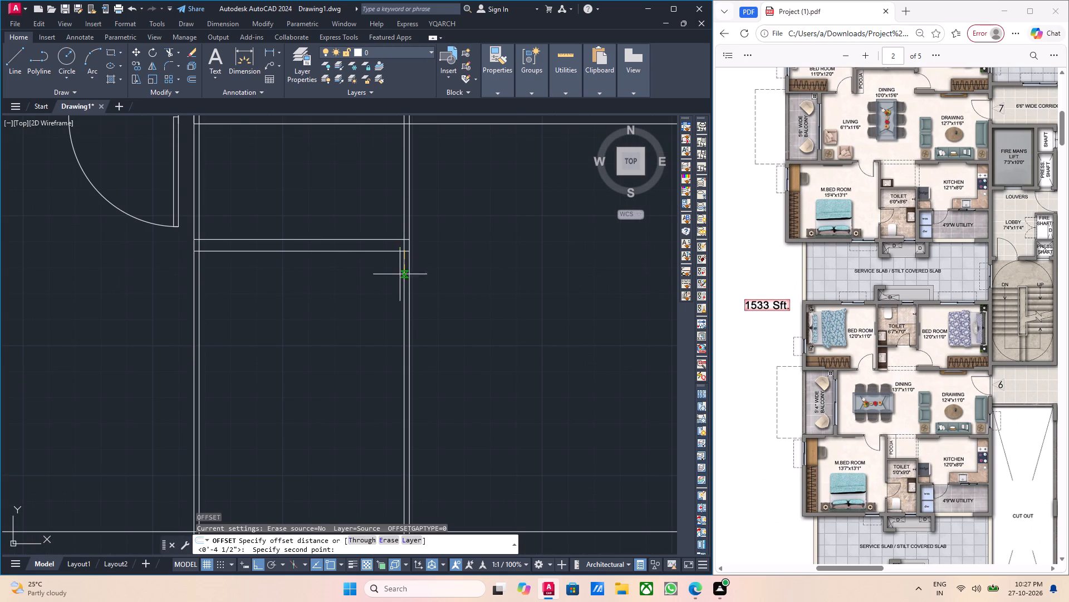
text(3')
key(Return)
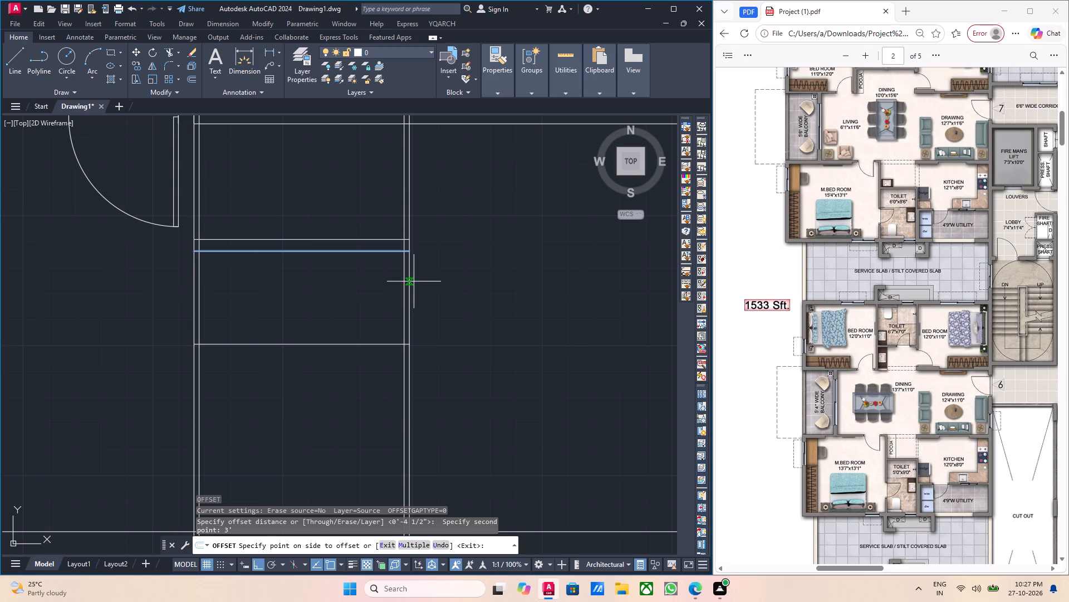
click(389, 283)
scroll(336, 304, down, 3)
scroll(333, 315, up, 1)
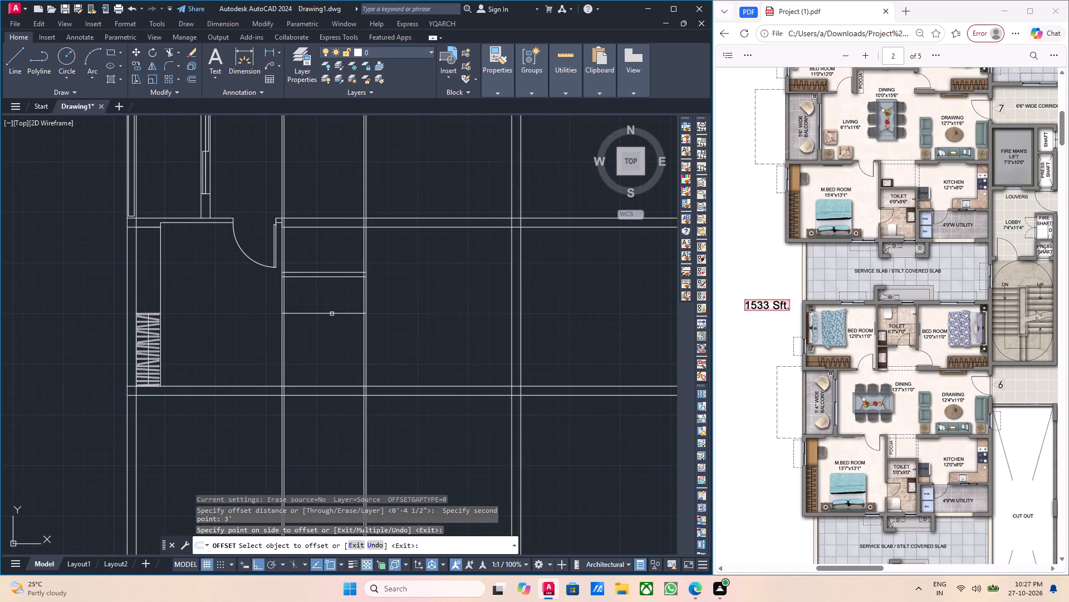
click(332, 314)
key(Escape)
Offset the new line across the toilet 2" downward to give the partition its thickness.
key(o)
key(Return)
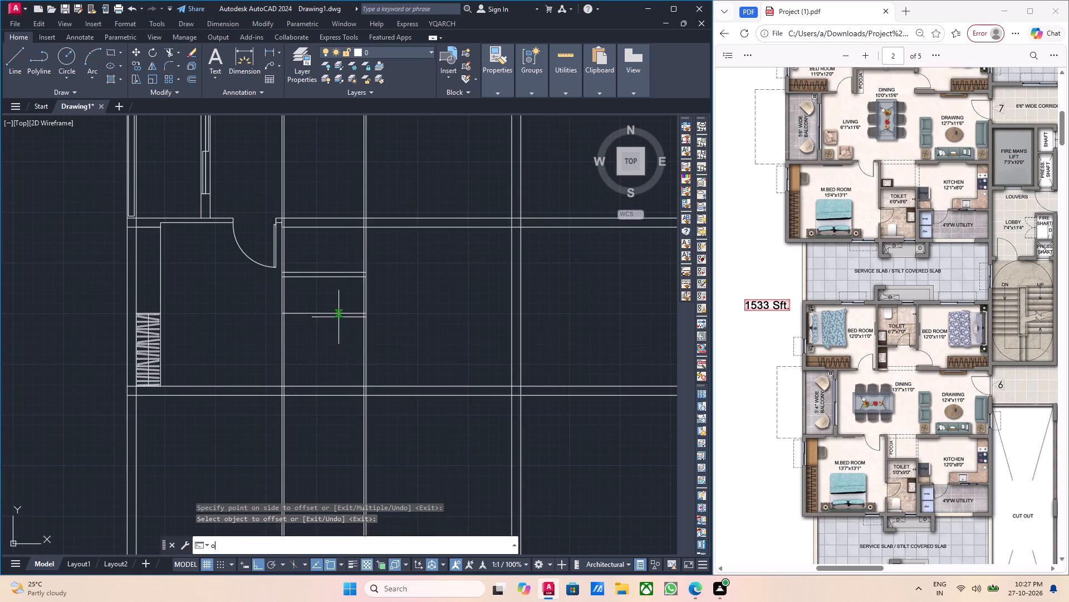
scroll(355, 308, up, 3)
click(388, 328)
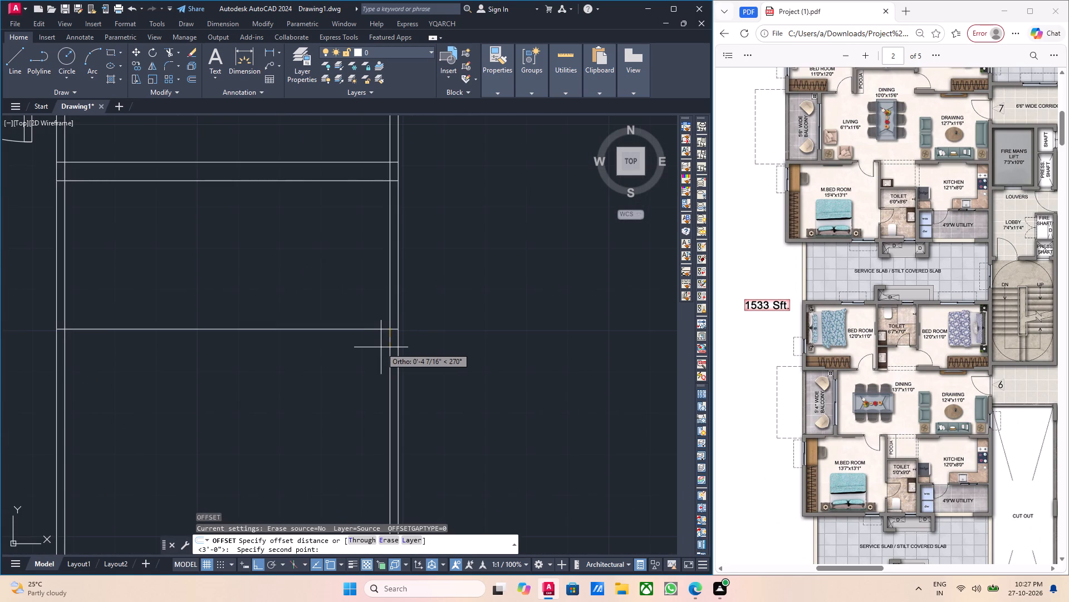
key(1)
key(BackSpace)
key(2)
key(Return)
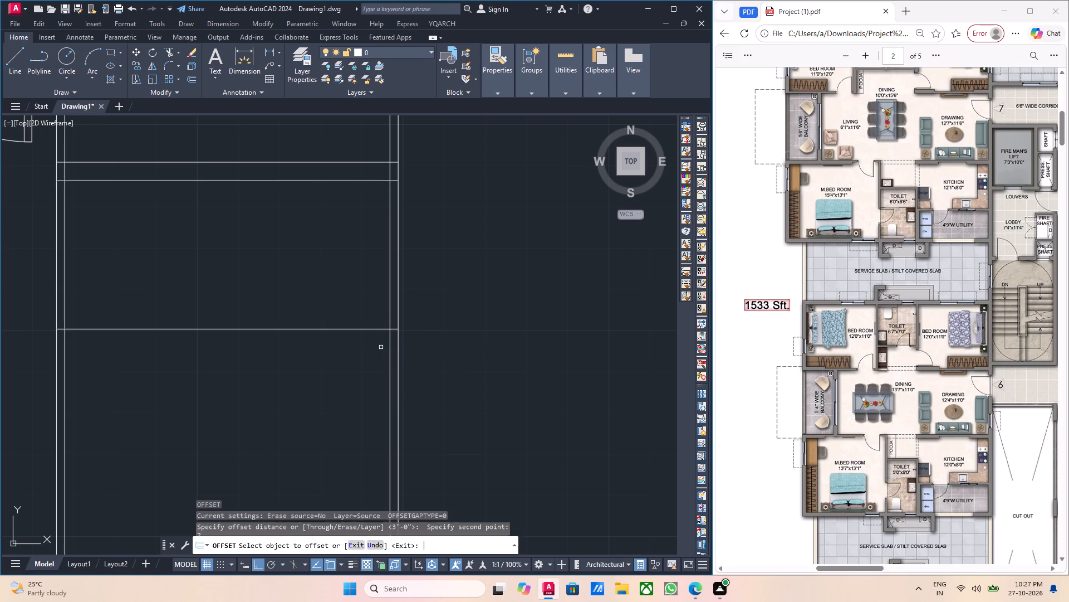
scroll(365, 342, up, 2)
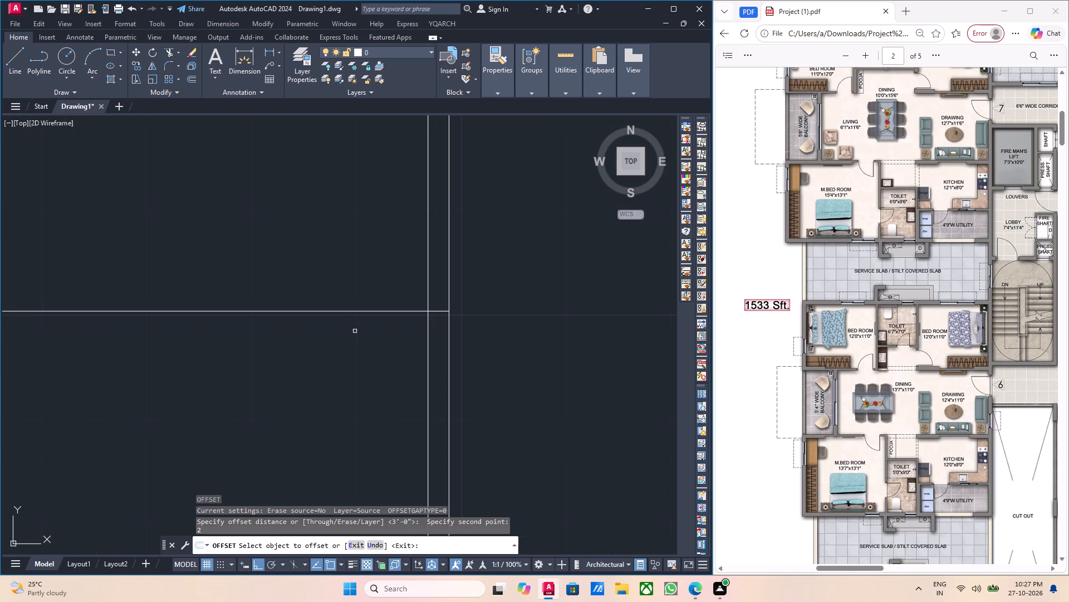
click(351, 310)
click(347, 333)
scroll(347, 333, down, 4)
key(Escape)
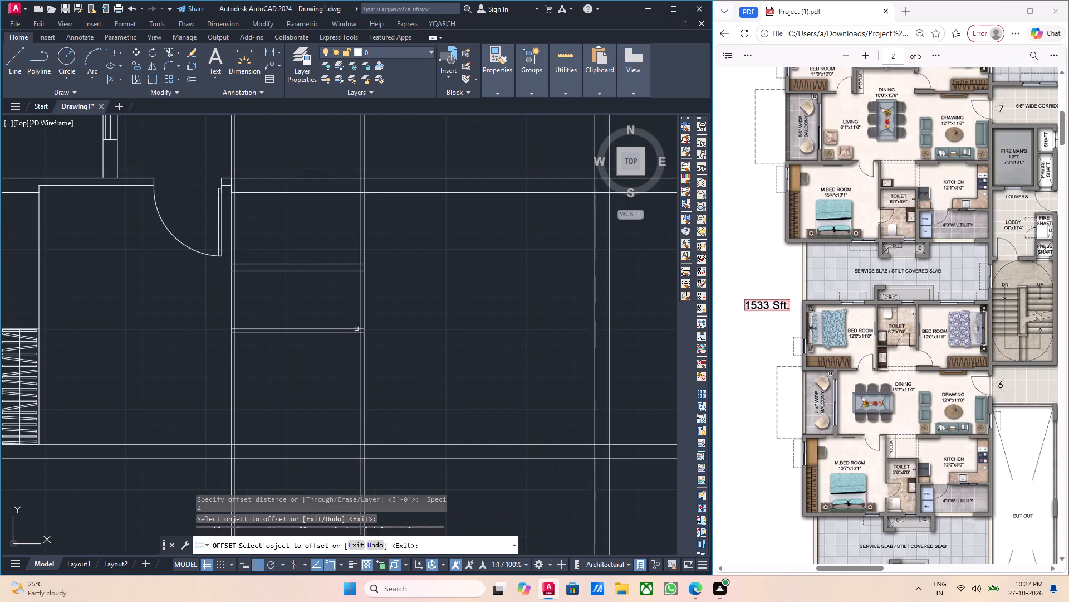
Offset the toilet partition's lower line 6" downward as a guide for the door position.
scroll(356, 329, up, 3)
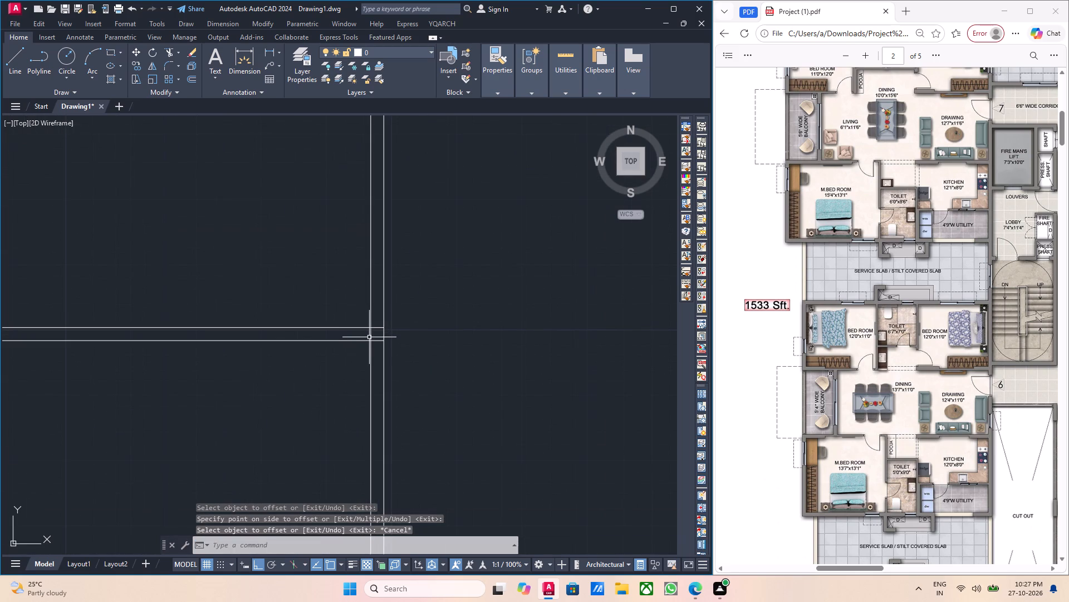
middle_drag(395, 345, 408, 375)
scroll(404, 362, up, 1)
scroll(394, 362, down, 1)
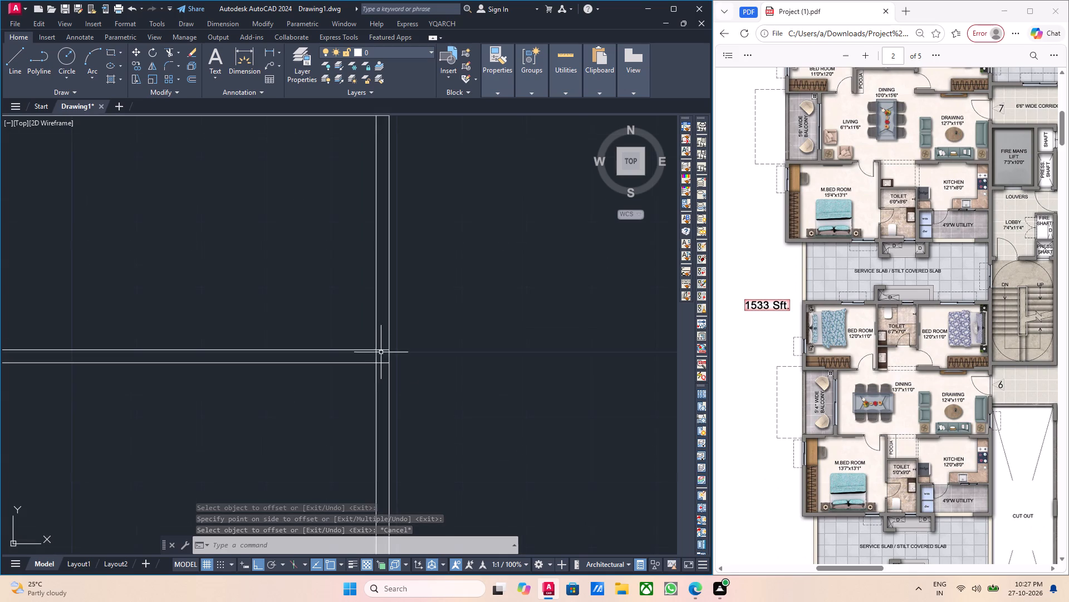
scroll(367, 349, down, 3)
middle_drag(372, 328, 383, 353)
middle_drag(376, 338, 402, 344)
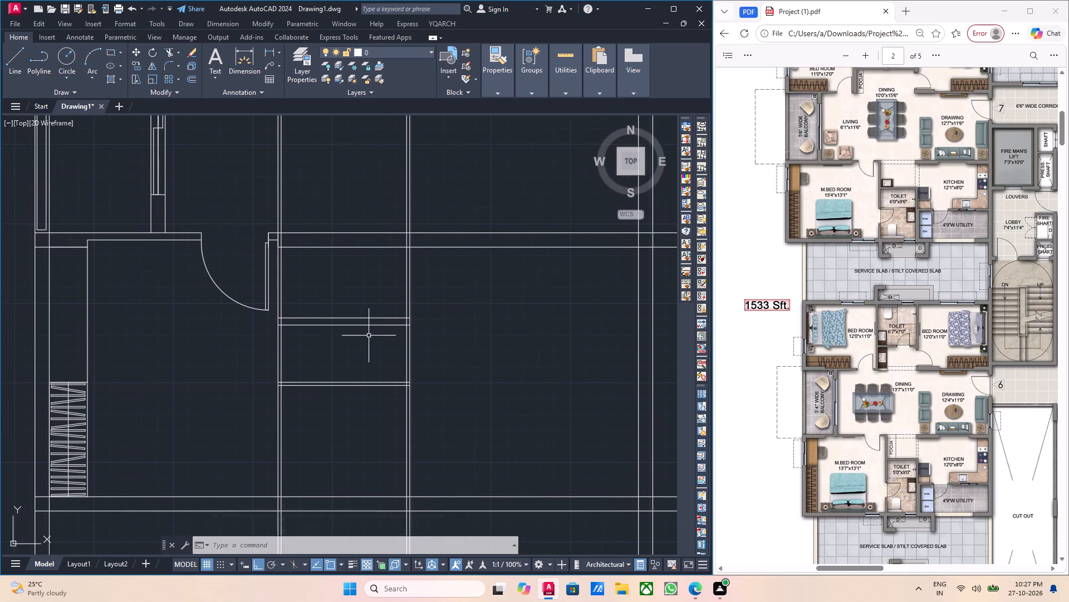
middle_drag(398, 341, 405, 341)
scroll(426, 344, down, 2)
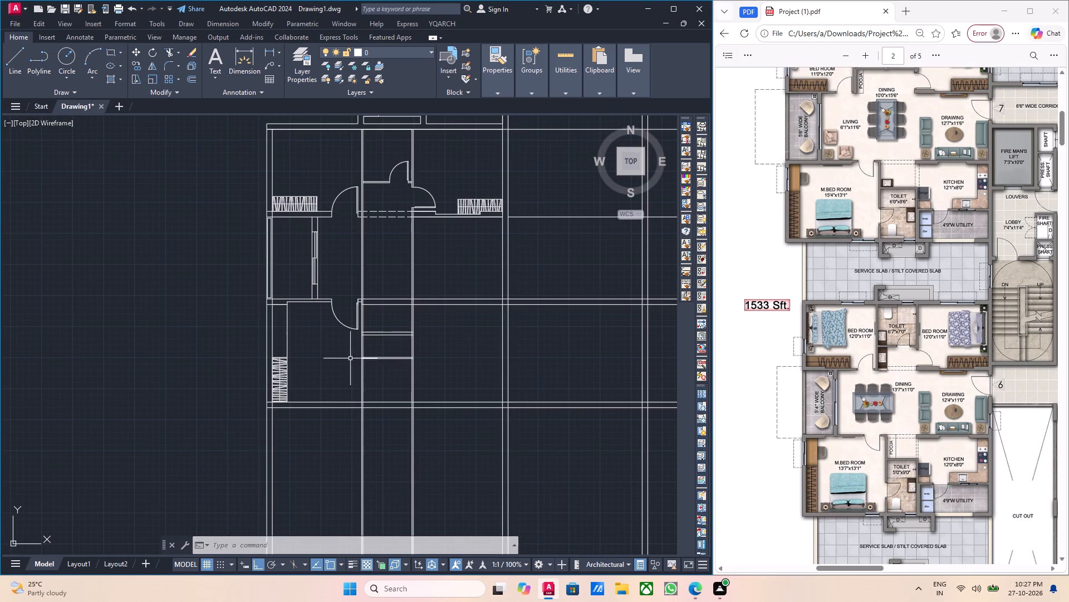
scroll(355, 368, up, 2)
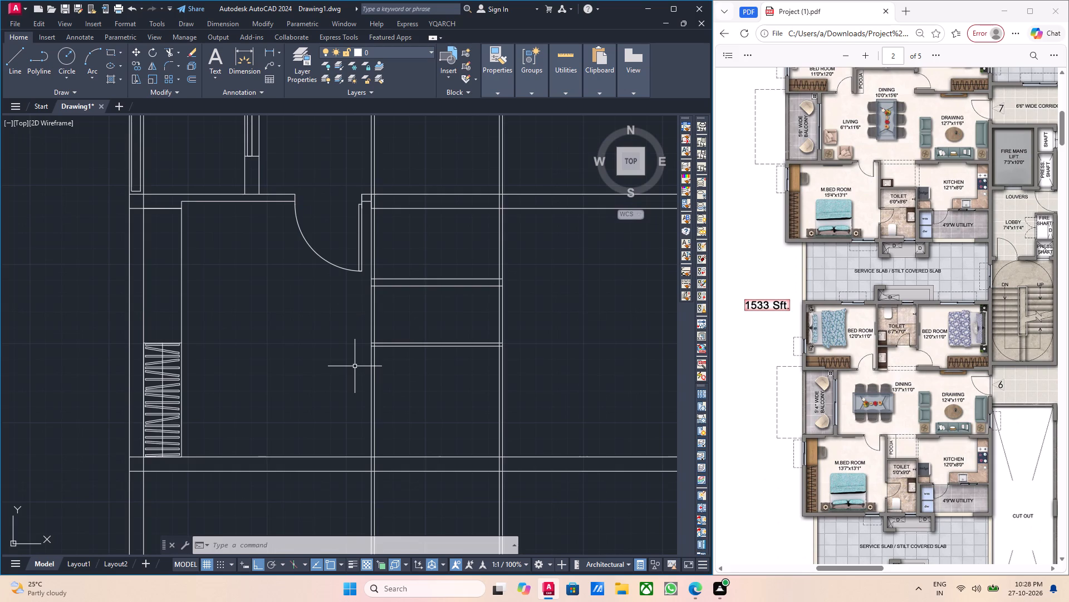
scroll(355, 366, up, 2)
click(423, 319)
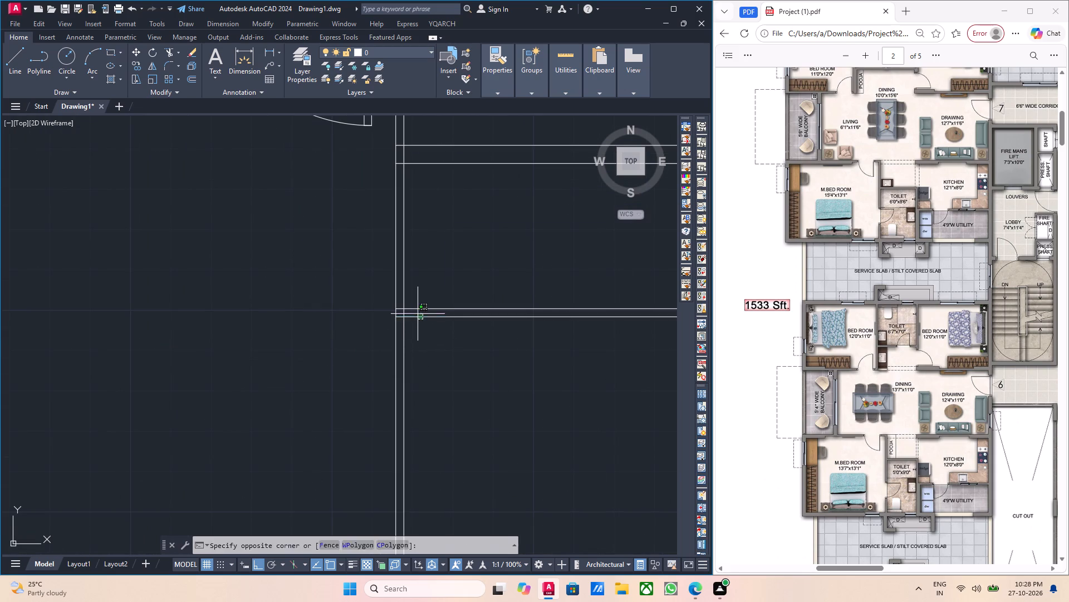
click(418, 314)
key(o)
key(Return)
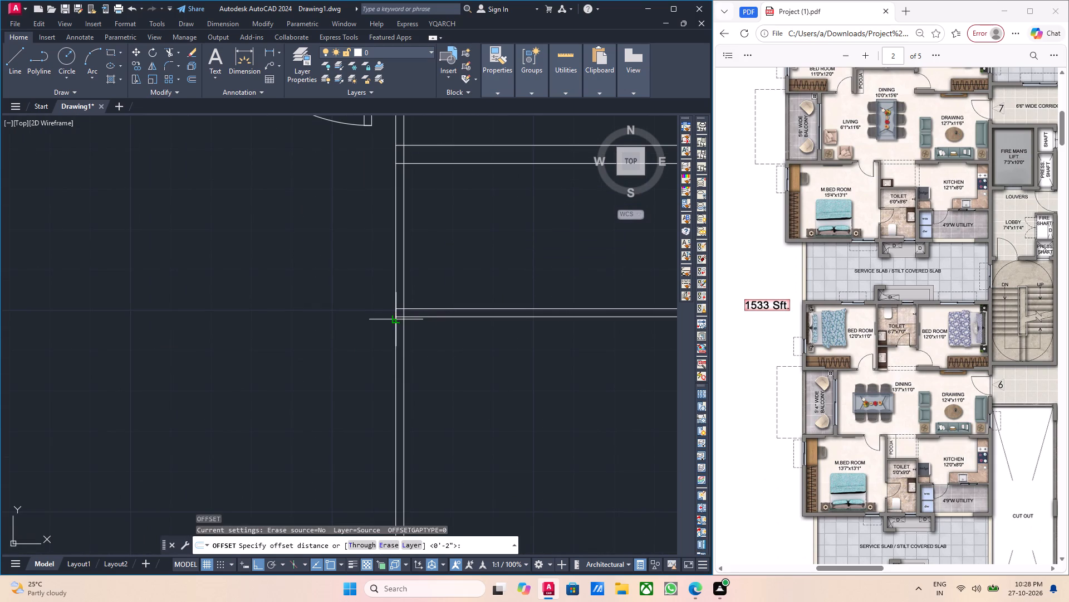
click(407, 316)
key(6)
key(Return)
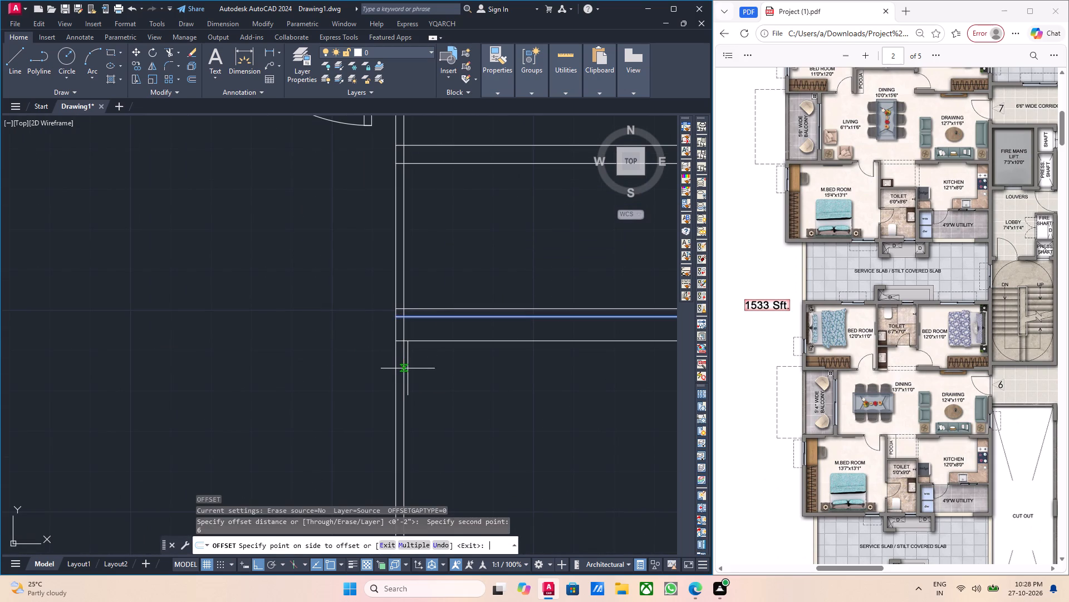
click(455, 387)
scroll(455, 387, down, 3)
key(Escape)
Copy the toilet door from the apartment above to the master toilet's left wall, placing its corner at the 6" guide line.
middle_drag(420, 340, 413, 391)
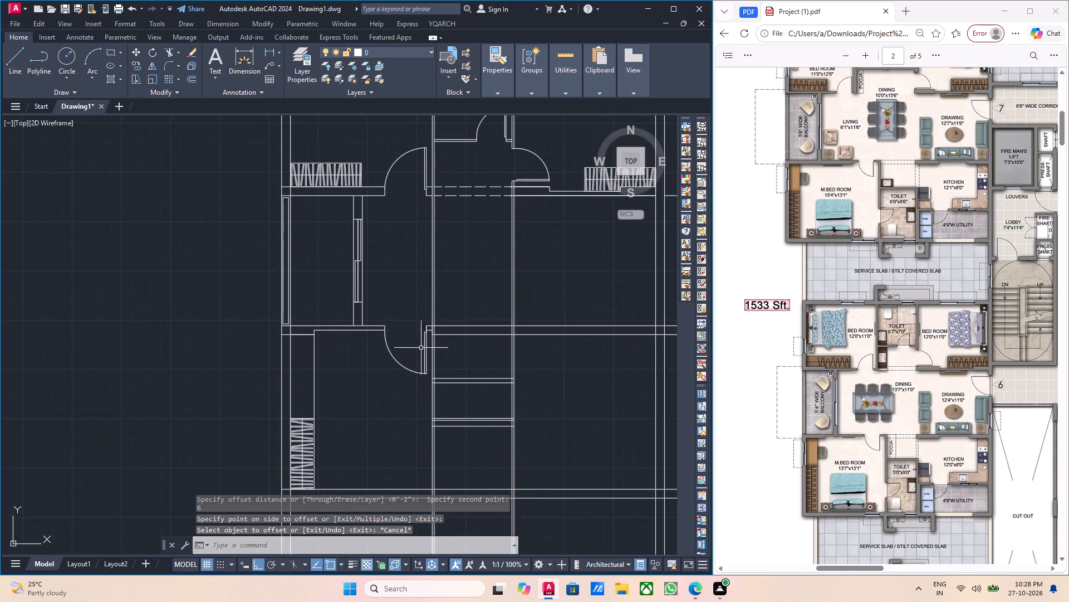
middle_drag(466, 311, 455, 355)
scroll(519, 264, up, 1)
middle_drag(519, 266, 489, 331)
scroll(375, 259, down, 2)
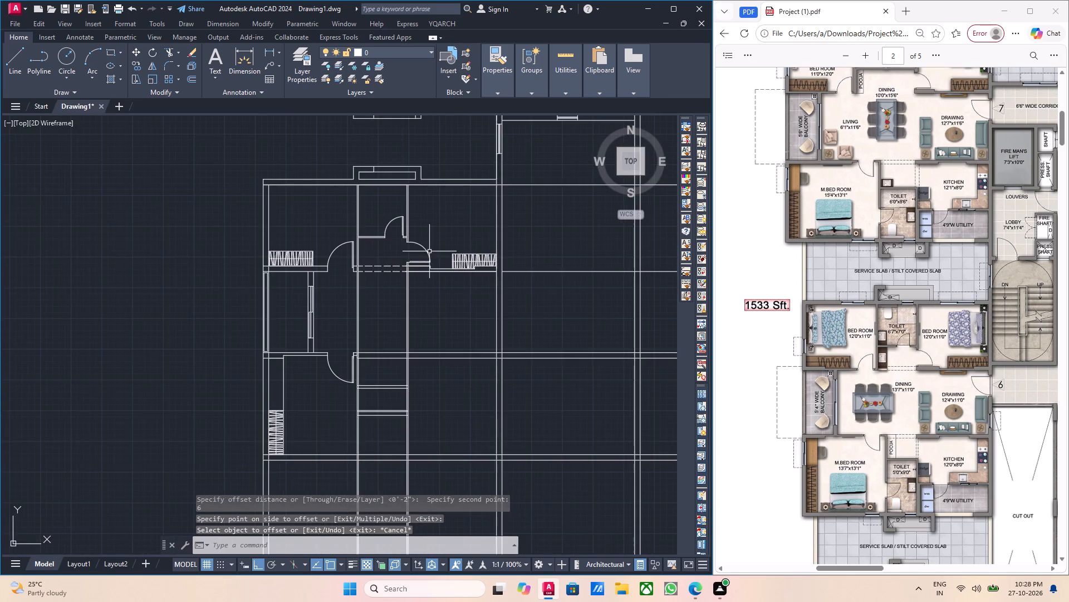
middle_drag(428, 266, 414, 303)
scroll(389, 269, up, 2)
scroll(389, 267, down, 3)
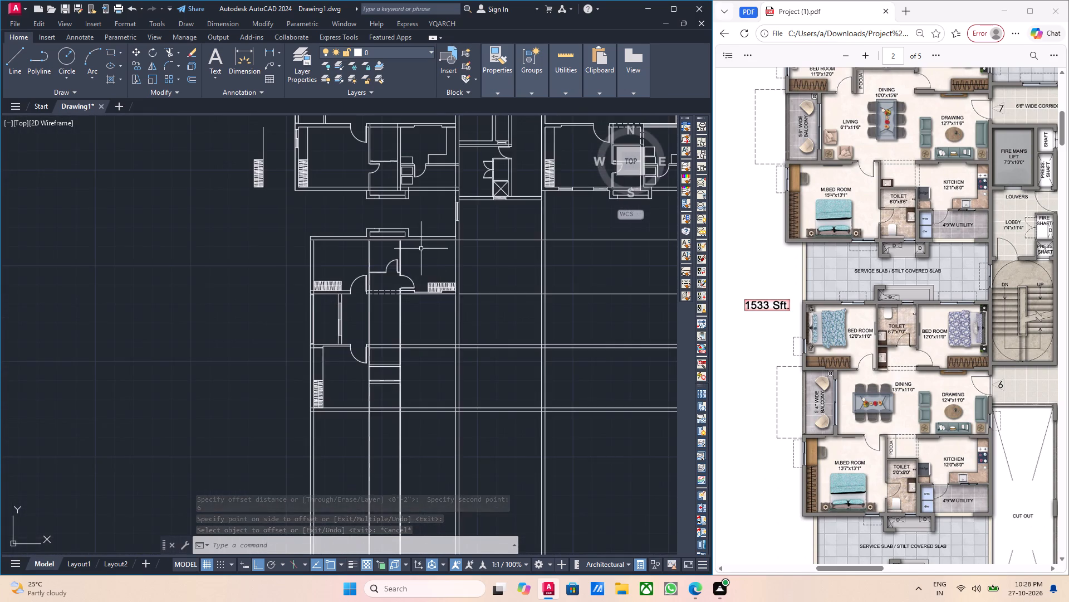
middle_drag(423, 271, 423, 331)
middle_drag(418, 263, 424, 313)
middle_drag(420, 270, 420, 278)
scroll(408, 292, up, 3)
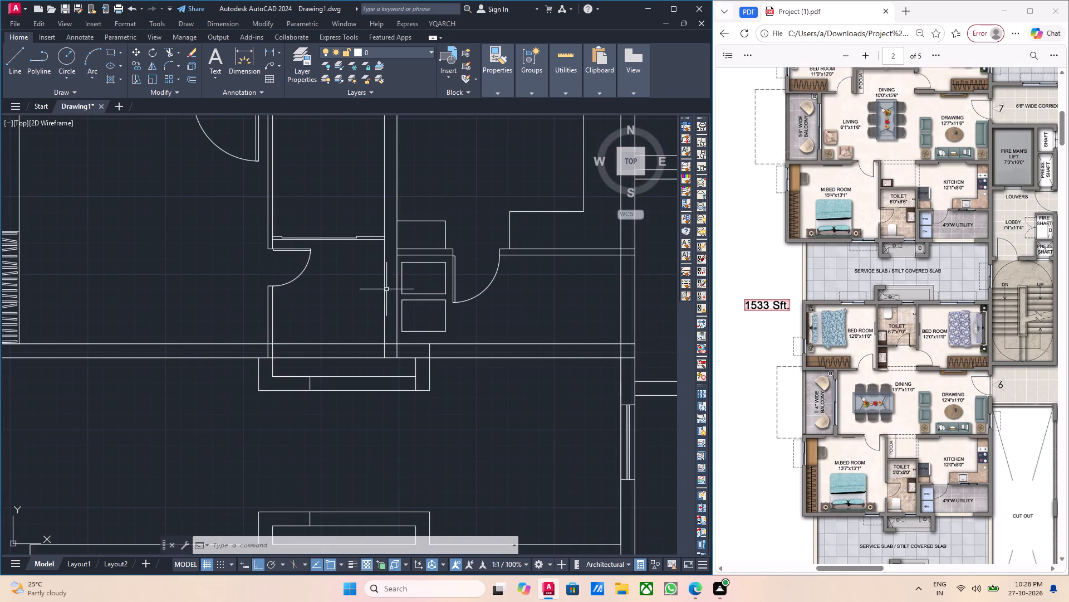
middle_drag(364, 288, 389, 305)
scroll(343, 292, up, 2)
click(335, 284)
click(292, 264)
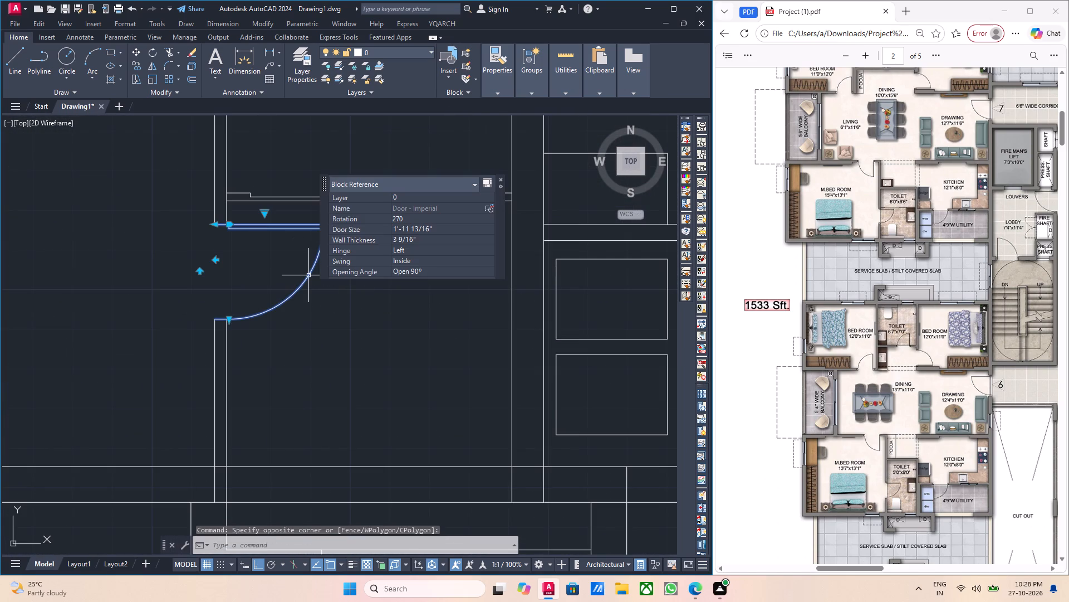
text(co)
key(Return)
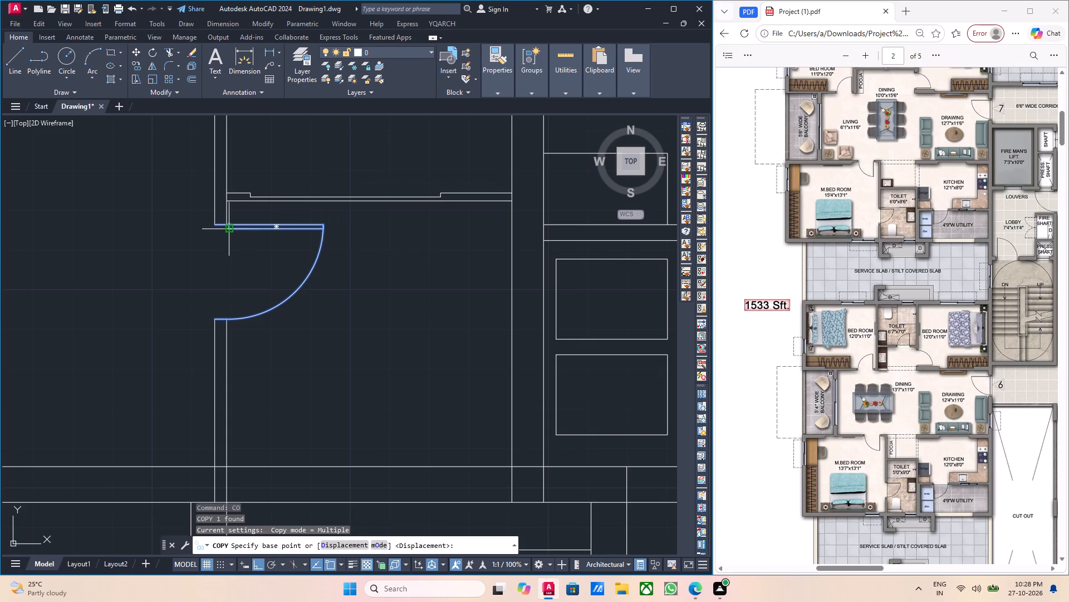
click(217, 225)
scroll(248, 279, down, 3)
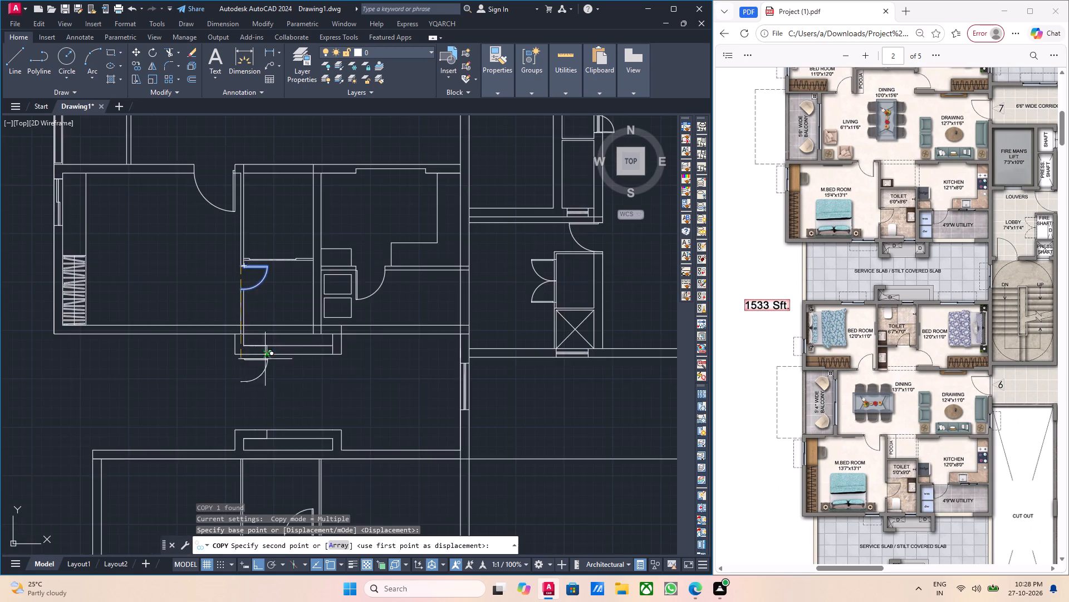
middle_drag(266, 409, 278, 202)
scroll(281, 290, down, 3)
middle_drag(282, 367, 308, 328)
scroll(305, 324, up, 5)
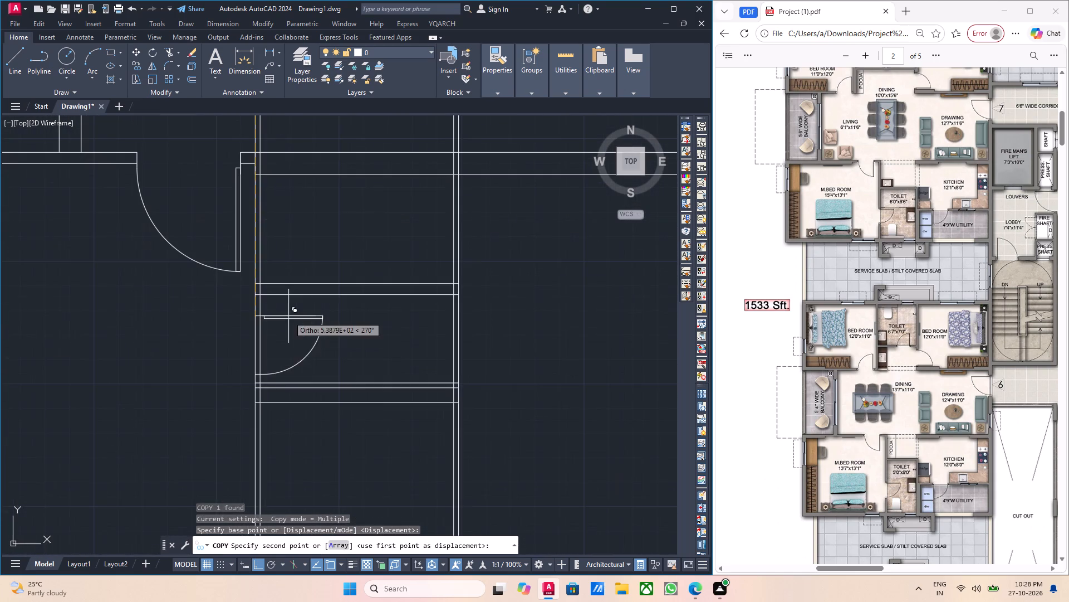
middle_drag(283, 385, 317, 307)
scroll(316, 326, up, 2)
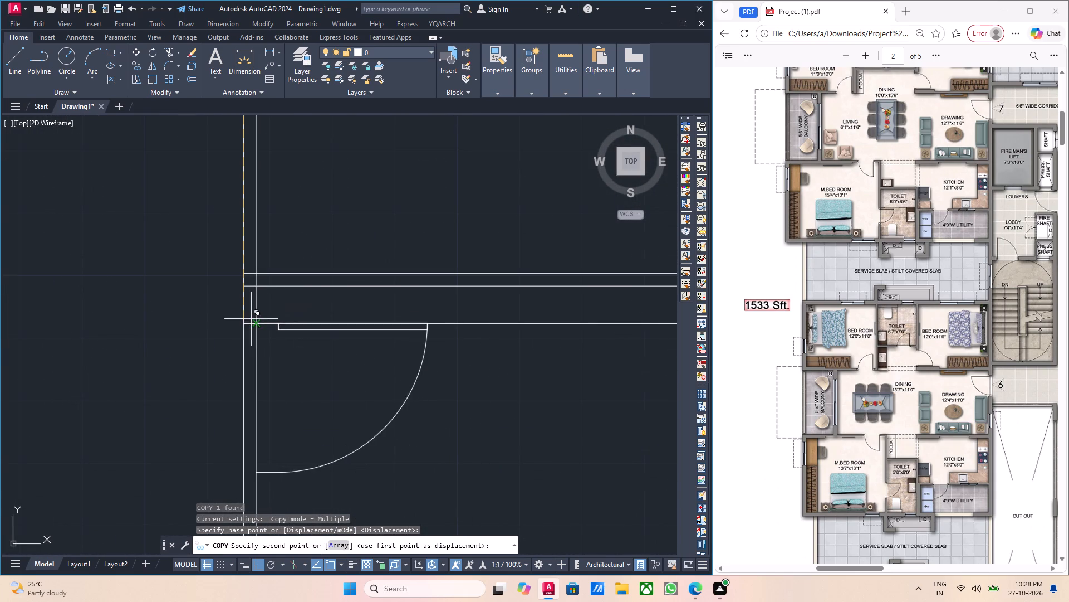
click(246, 321)
scroll(270, 334, down, 3)
key(Escape)
Trim both lines of the toilet's left wall within the copied door's opening.
middle_drag(301, 375, 298, 336)
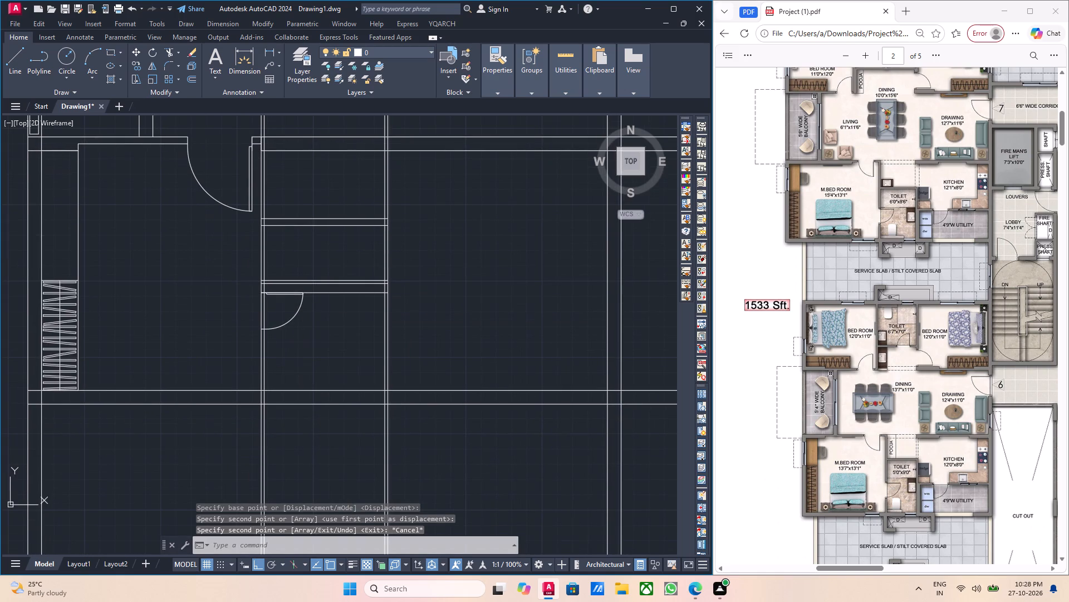
middle_drag(279, 336, 345, 336)
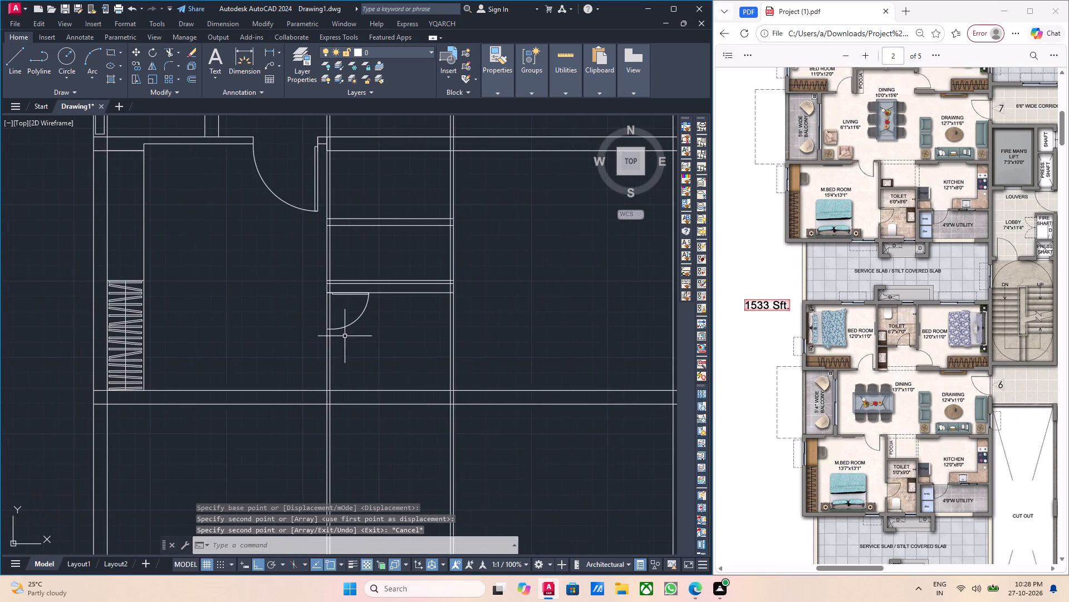
scroll(308, 333, up, 1)
text(tr)
key(Return)
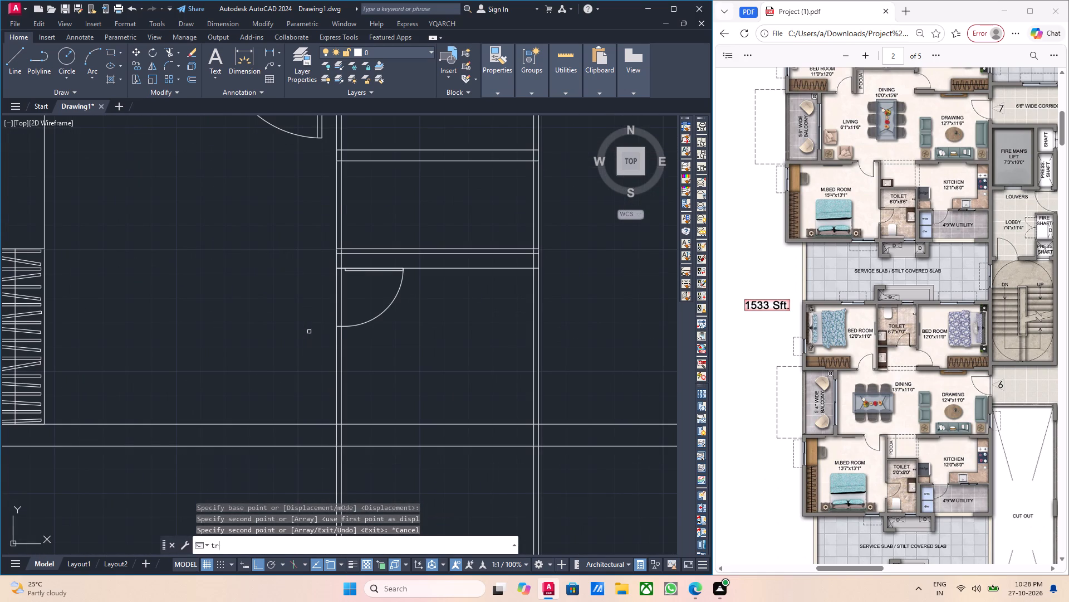
scroll(327, 319, up, 2)
click(370, 297)
click(344, 286)
scroll(344, 286, down, 3)
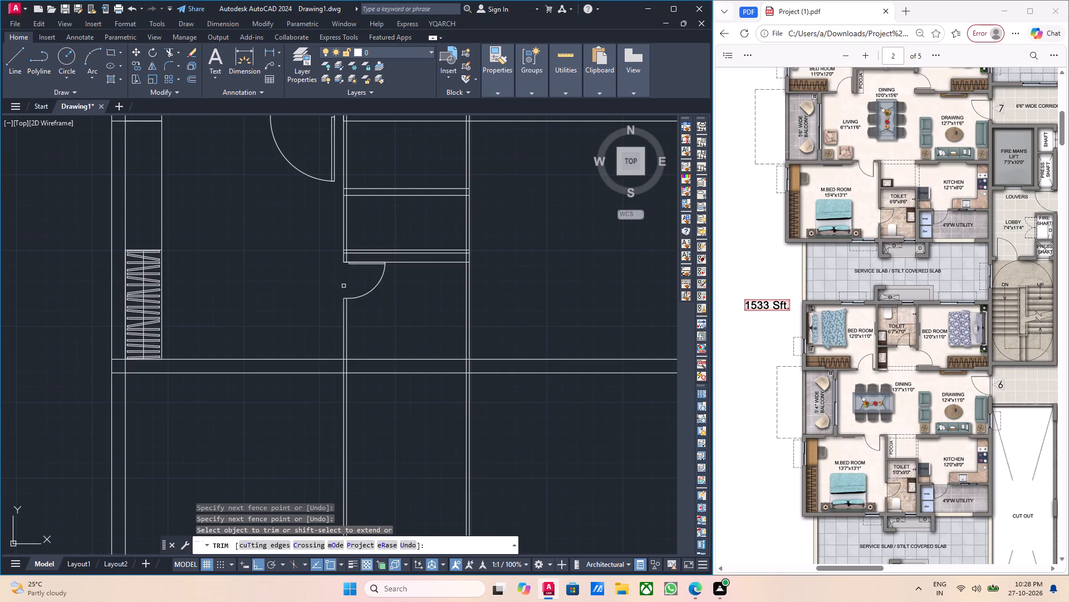
key(Escape)
Erase the 6" guide line below the master toilet partition, at the head of the copied door.
middle_drag(378, 279, 368, 303)
scroll(411, 290, up, 2)
click(411, 287)
click(402, 274)
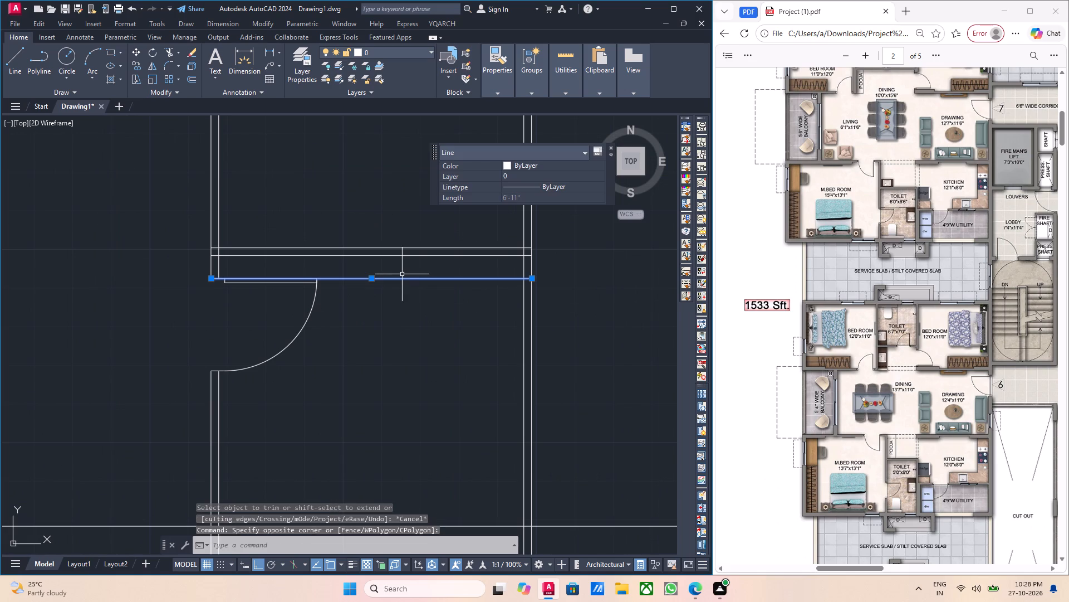
key(Delete)
Select the upper apartment's kitchen and utility elements: the two rectangular utility fixtures, the utility door, both partition lines and the stepped counter lines.
scroll(404, 277, down, 3)
middle_drag(413, 305, 389, 315)
middle_click(365, 323)
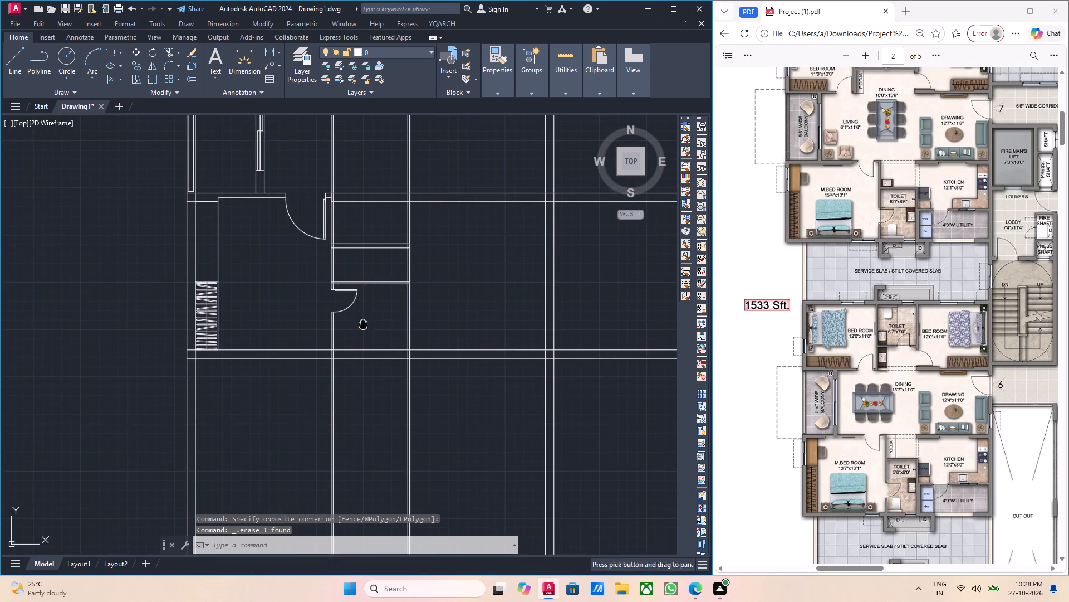
middle_drag(408, 322, 387, 326)
middle_drag(477, 327, 441, 326)
middle_drag(455, 324, 438, 327)
middle_drag(447, 323, 430, 325)
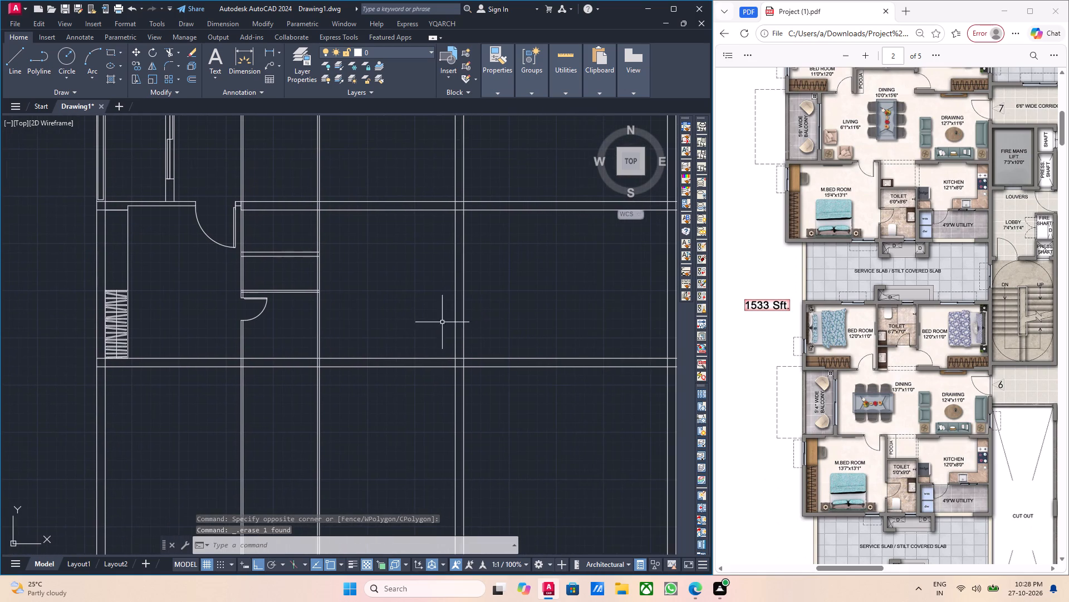
middle_drag(442, 324, 416, 324)
scroll(433, 314, down, 3)
scroll(458, 279, up, 1)
middle_drag(460, 292, 444, 331)
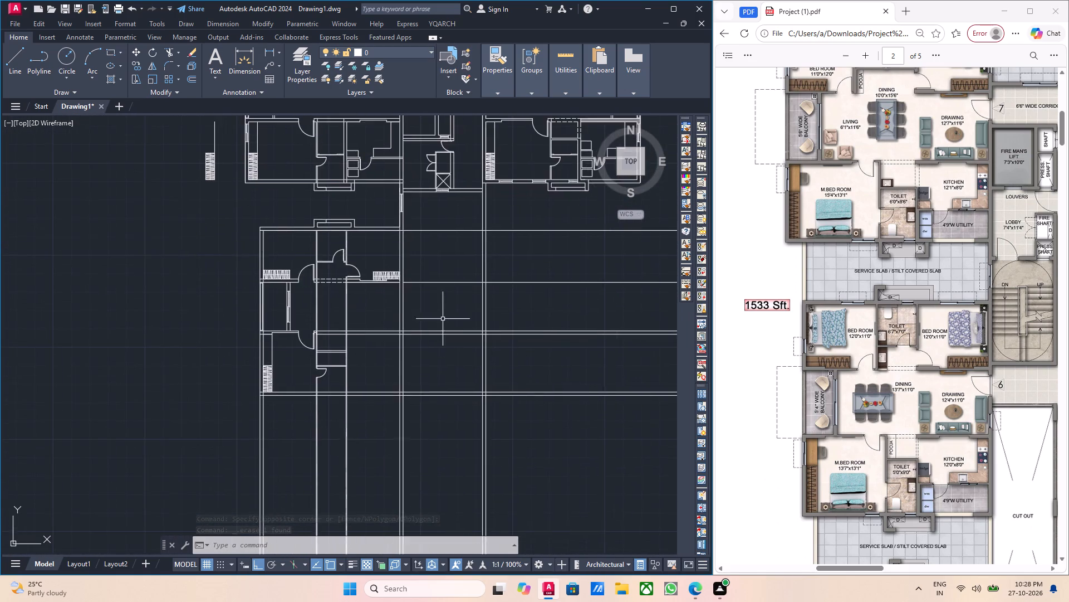
scroll(454, 287, down, 2)
middle_drag(445, 289, 449, 313)
scroll(414, 263, up, 3)
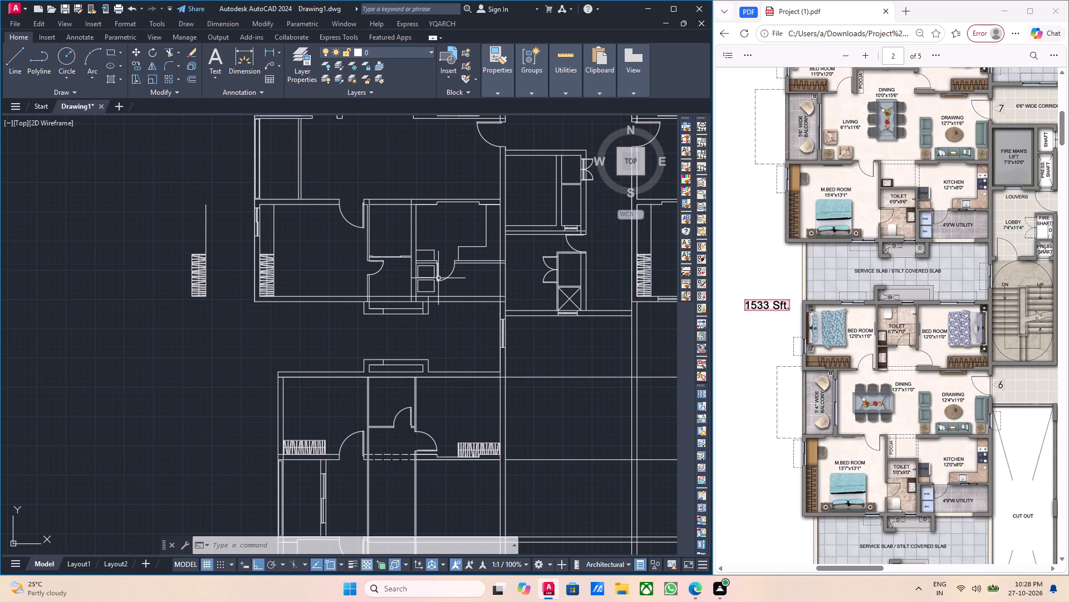
scroll(432, 287, up, 2)
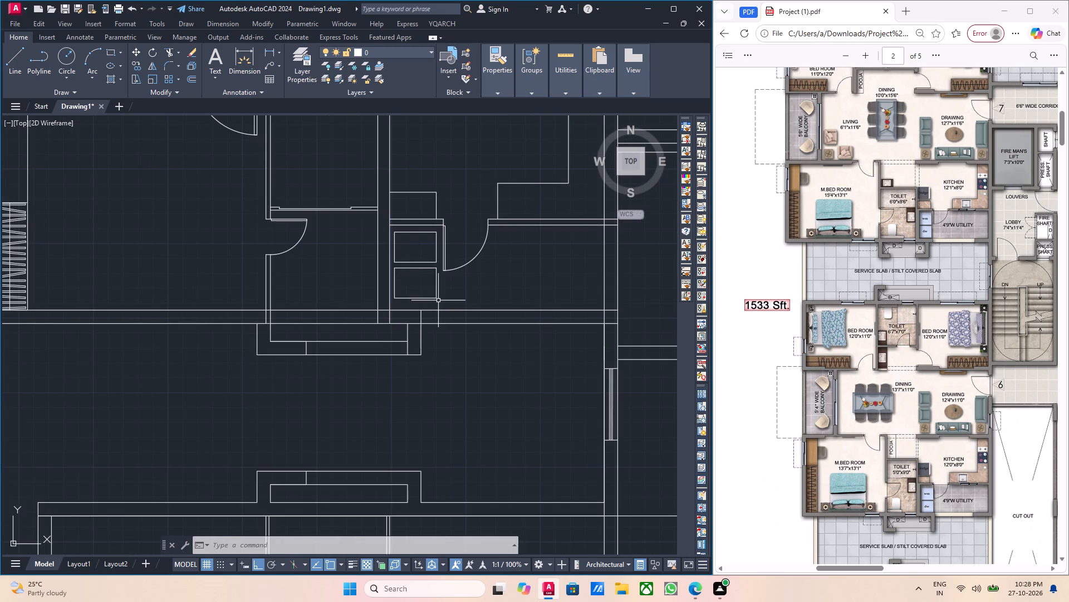
click(438, 300)
click(423, 292)
click(419, 264)
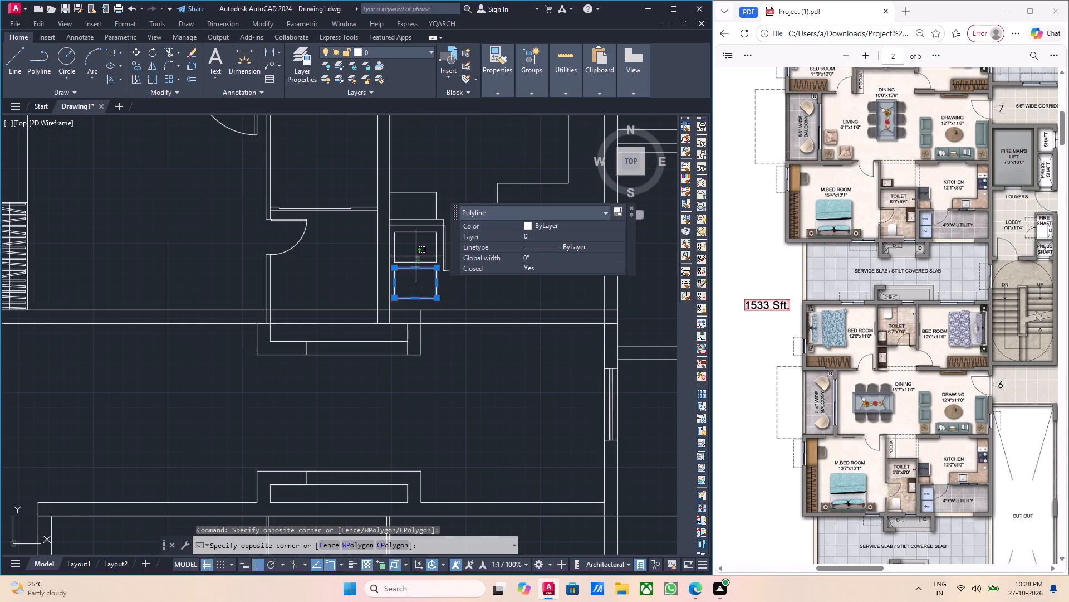
click(416, 256)
scroll(415, 256, down, 2)
middle_drag(468, 271, 443, 290)
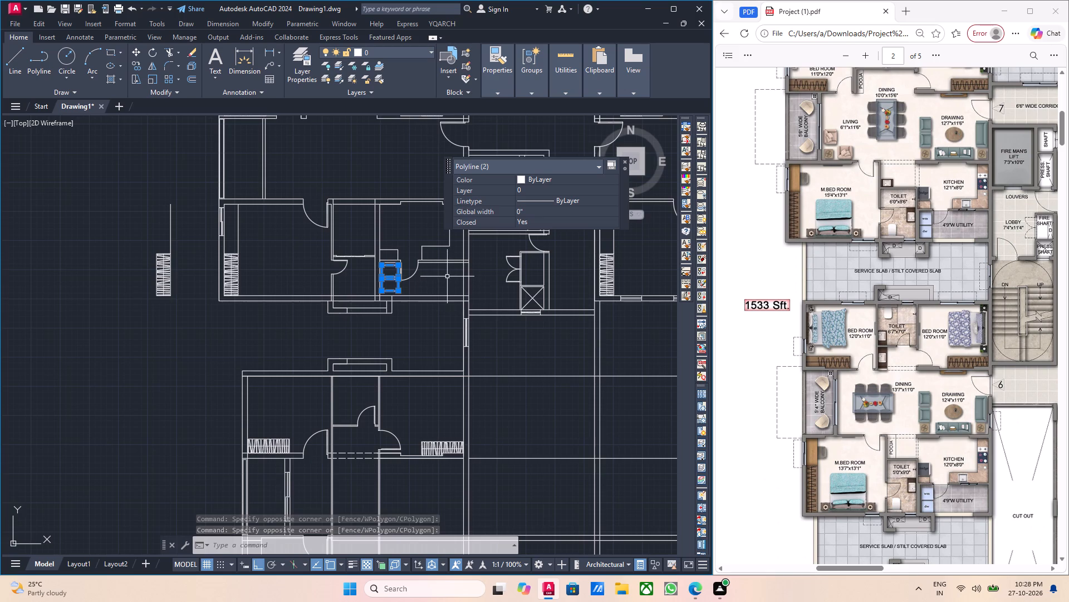
middle_drag(447, 280, 447, 305)
scroll(440, 280, up, 1)
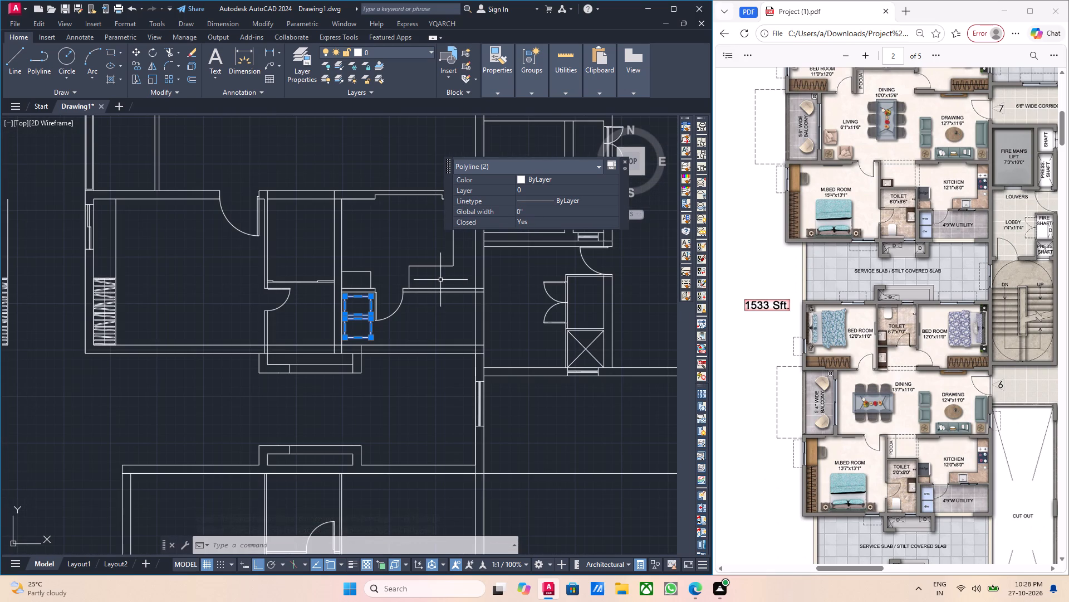
middle_drag(444, 287, 444, 307)
drag(451, 328, 445, 322)
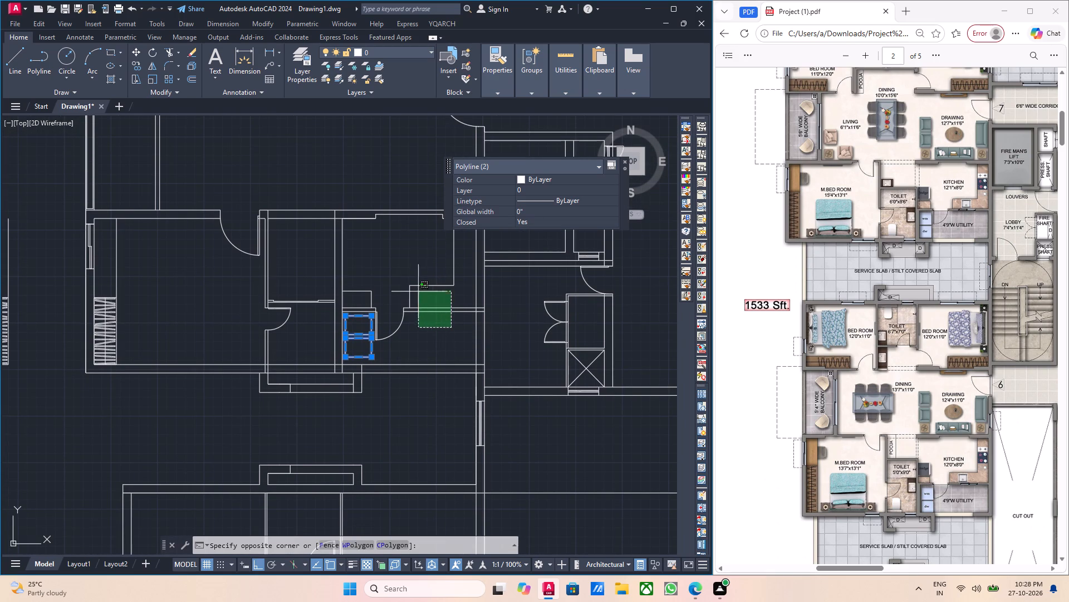
click(399, 271)
scroll(456, 281, up, 2)
click(460, 279)
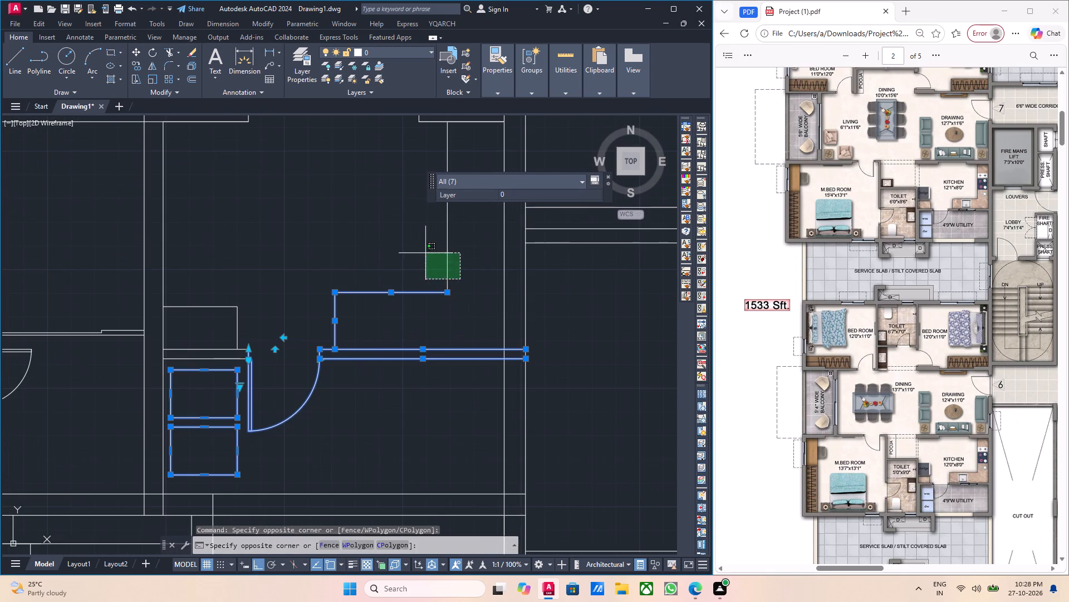
click(424, 251)
scroll(423, 251, down, 3)
middle_drag(393, 269, 404, 289)
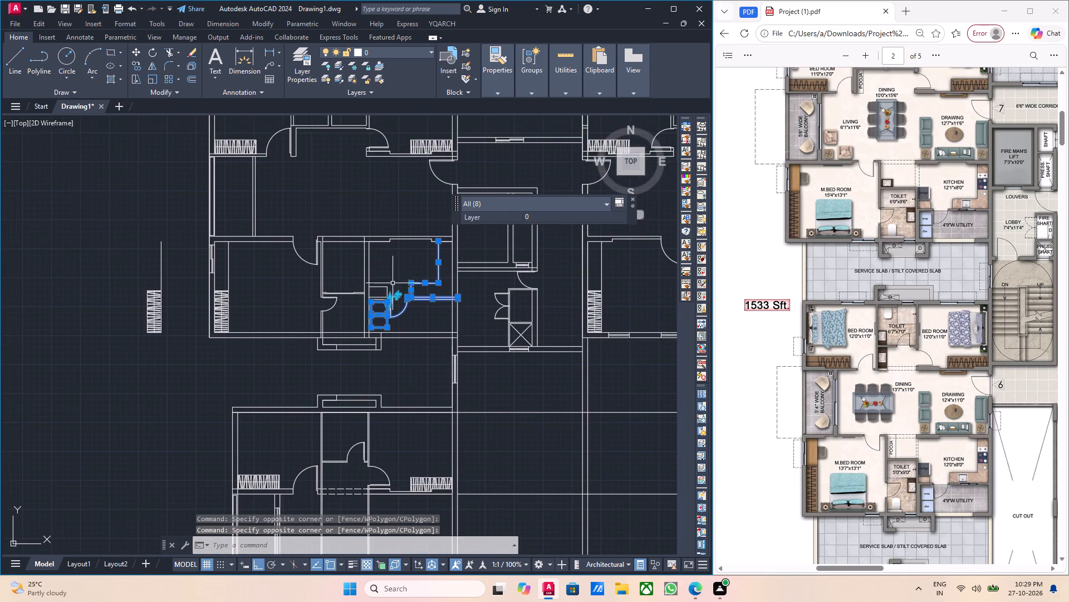
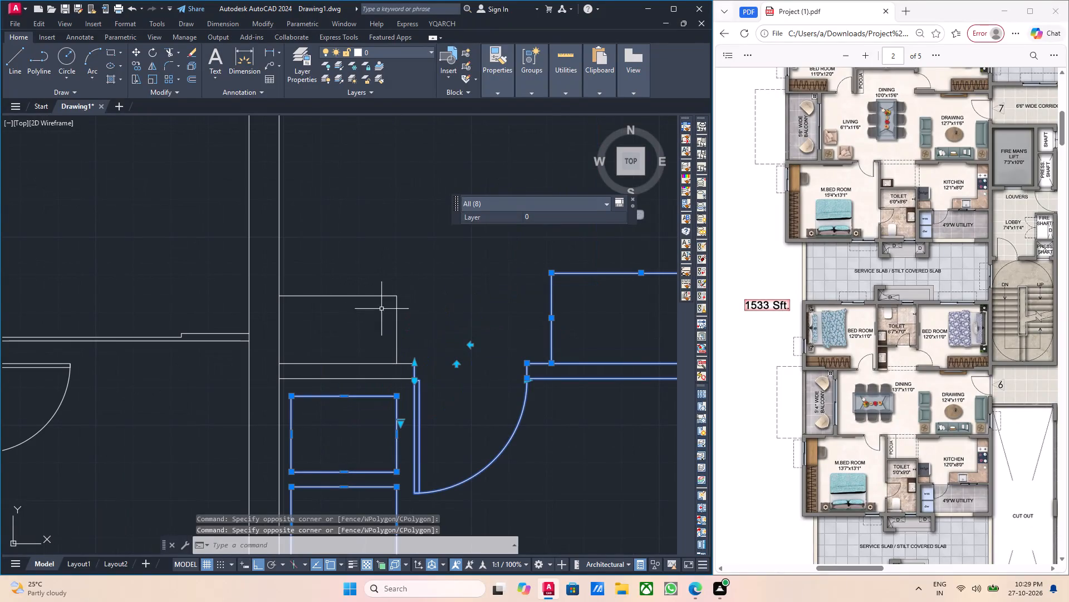
Copy the kitchen counter outlines, utility wall, door and fixtures from the upper flat to the matching wall corner of the flat below.
drag(412, 320, 404, 316)
click(370, 286)
click(369, 386)
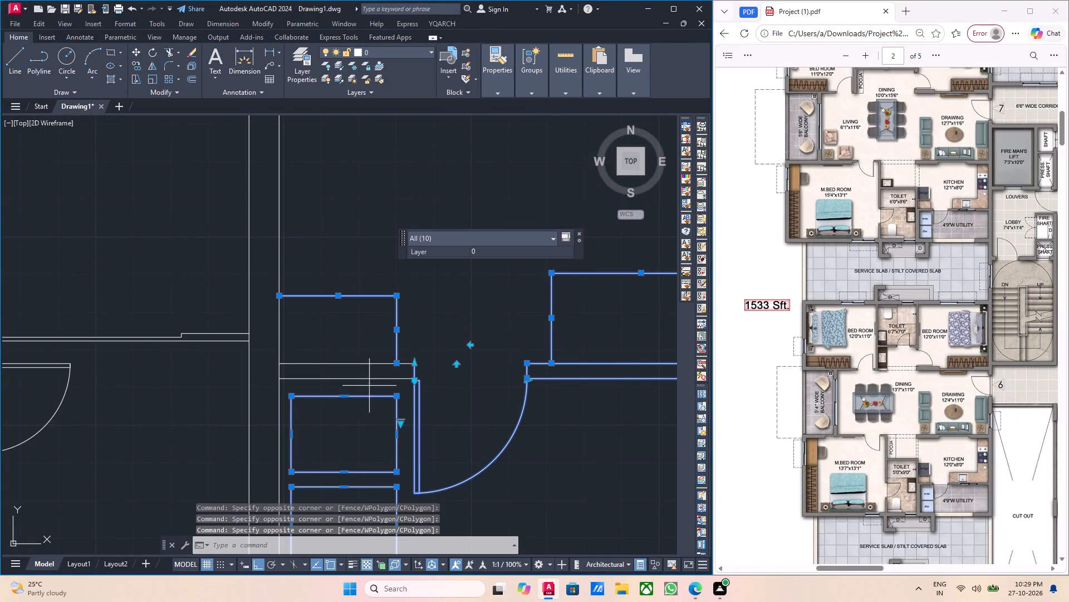
click(347, 343)
scroll(355, 347, down, 2)
middle_drag(478, 409, 467, 429)
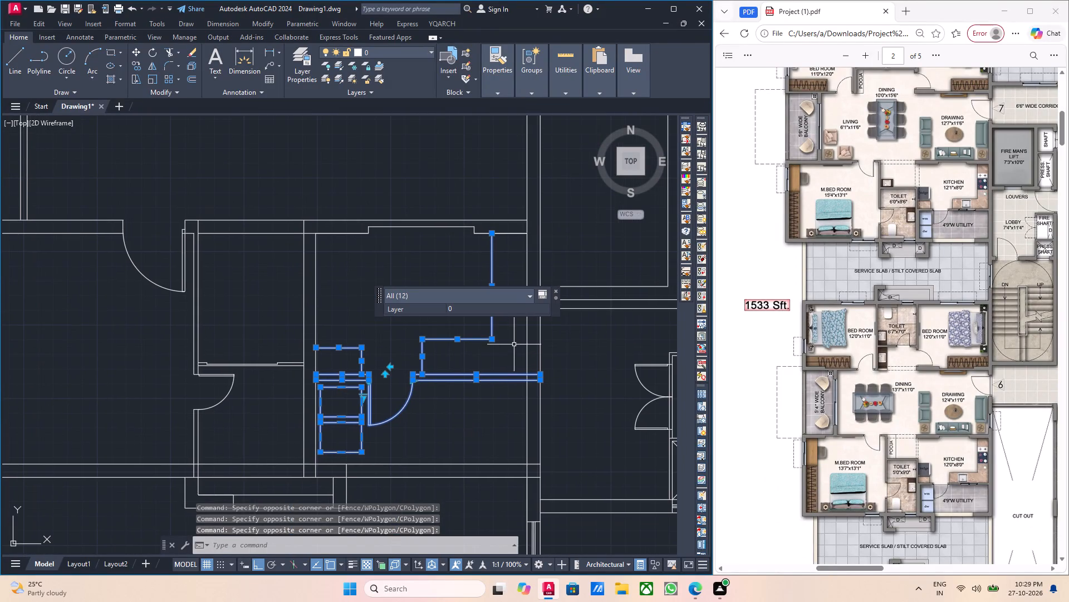
scroll(514, 344, down, 2)
middle_drag(506, 394, 465, 383)
scroll(465, 378, up, 2)
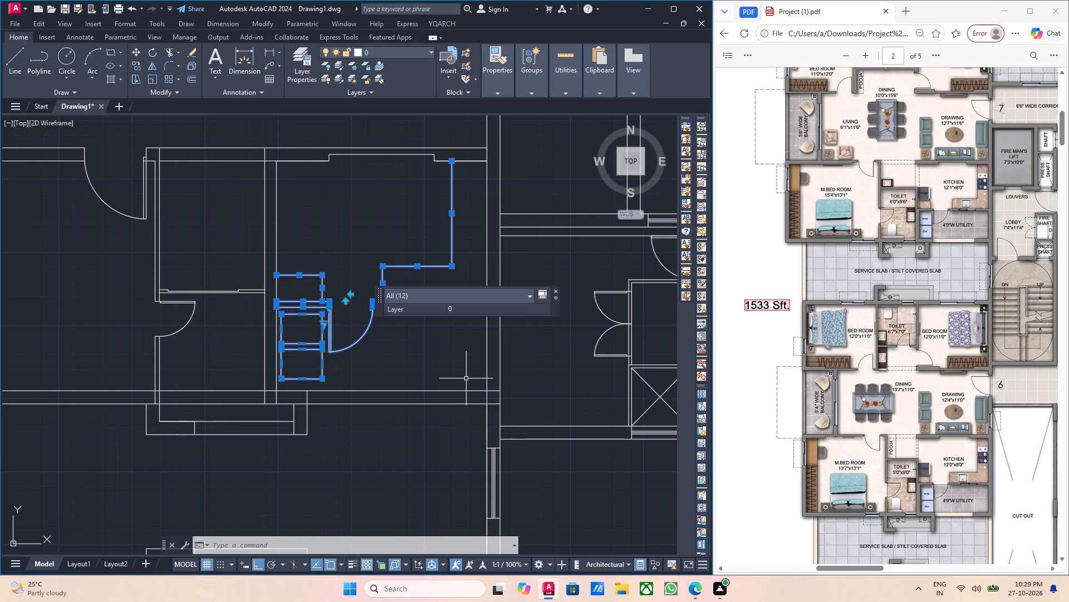
text(co)
key(Return)
click(487, 392)
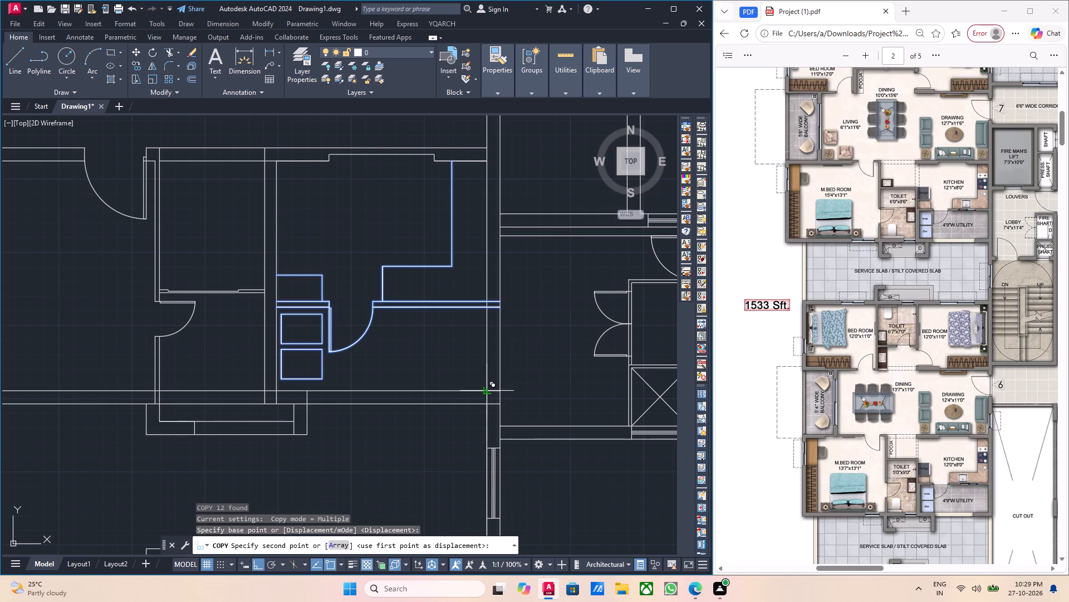
scroll(492, 416, down, 4)
middle_drag(504, 464, 468, 351)
scroll(452, 399, up, 1)
scroll(464, 441, up, 3)
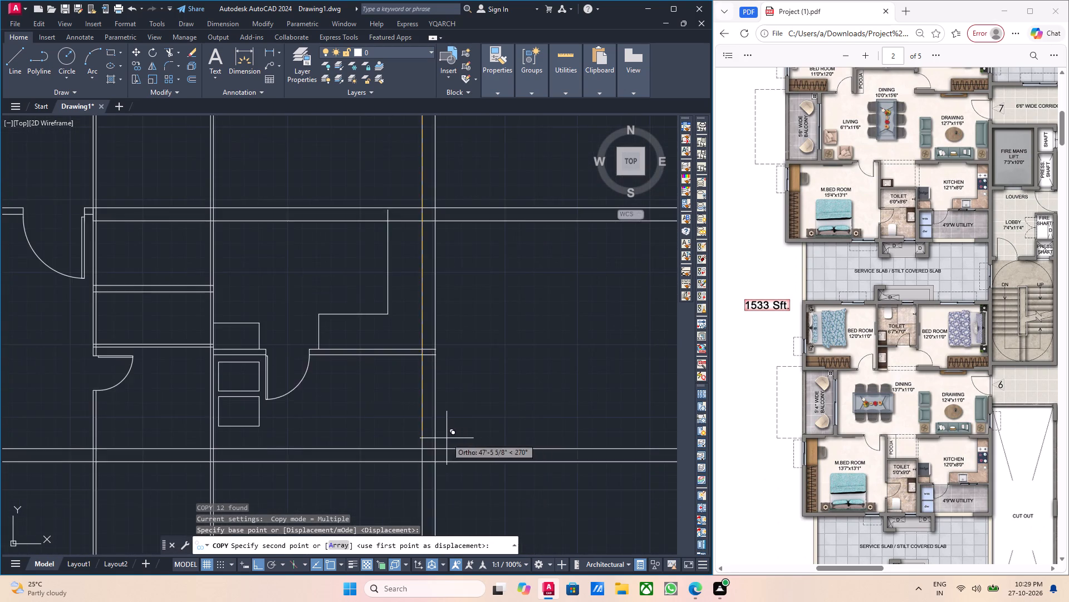
scroll(437, 447, up, 1)
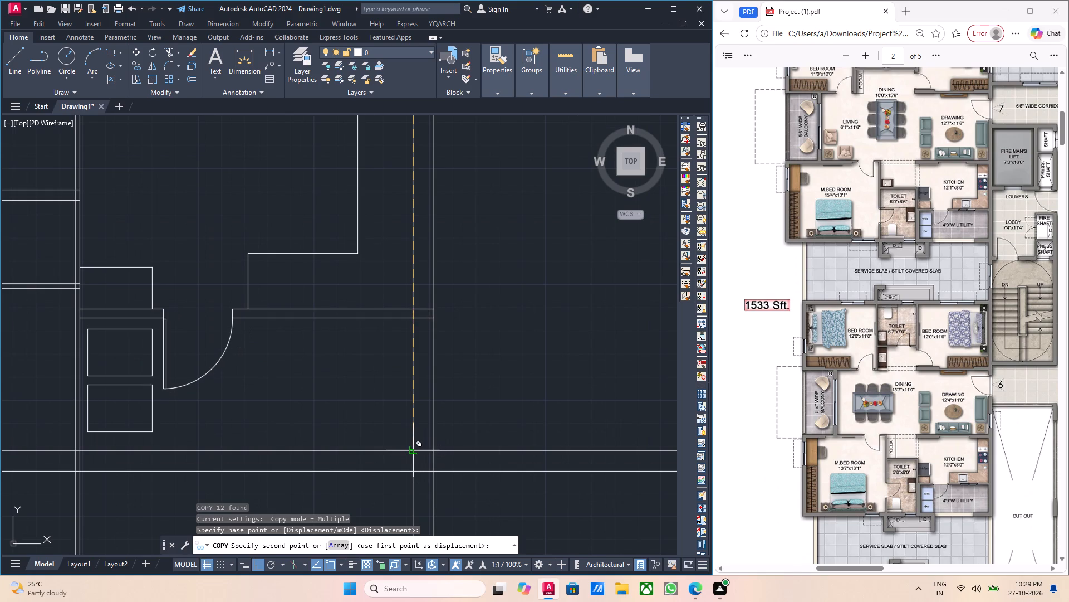
click(414, 451)
key(Escape)
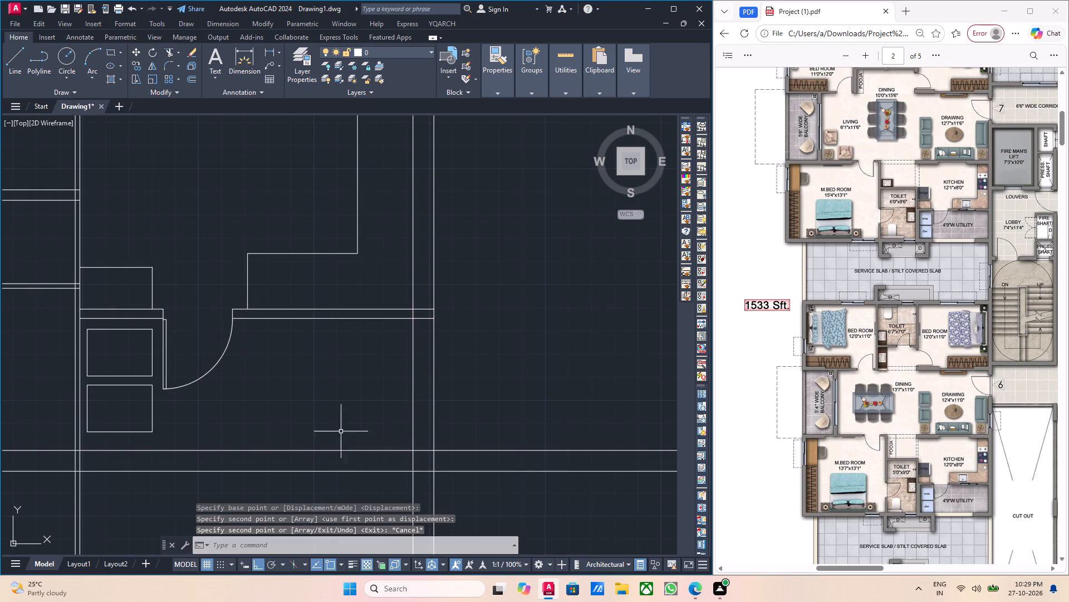
Trim the two vertical partition lines between pooja and kitchen where they cross the horizontal wall below the dining area.
middle_drag(319, 416, 435, 416)
middle_drag(358, 406, 416, 417)
scroll(377, 414, down, 1)
middle_drag(387, 434, 387, 447)
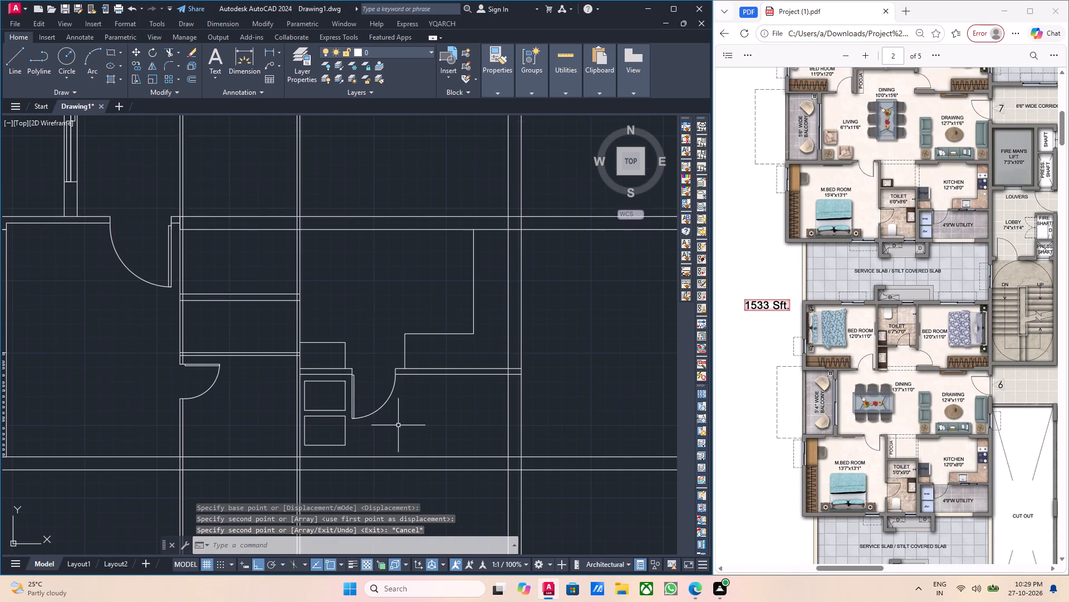
scroll(399, 438, down, 2)
middle_drag(413, 431, 414, 436)
middle_drag(396, 393, 421, 390)
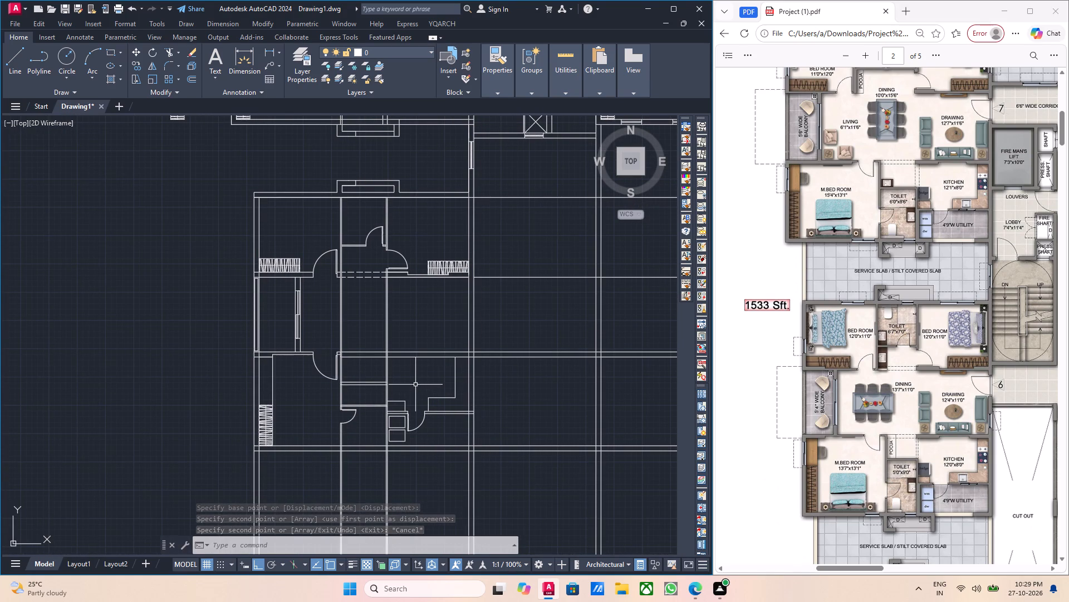
scroll(415, 393, up, 1)
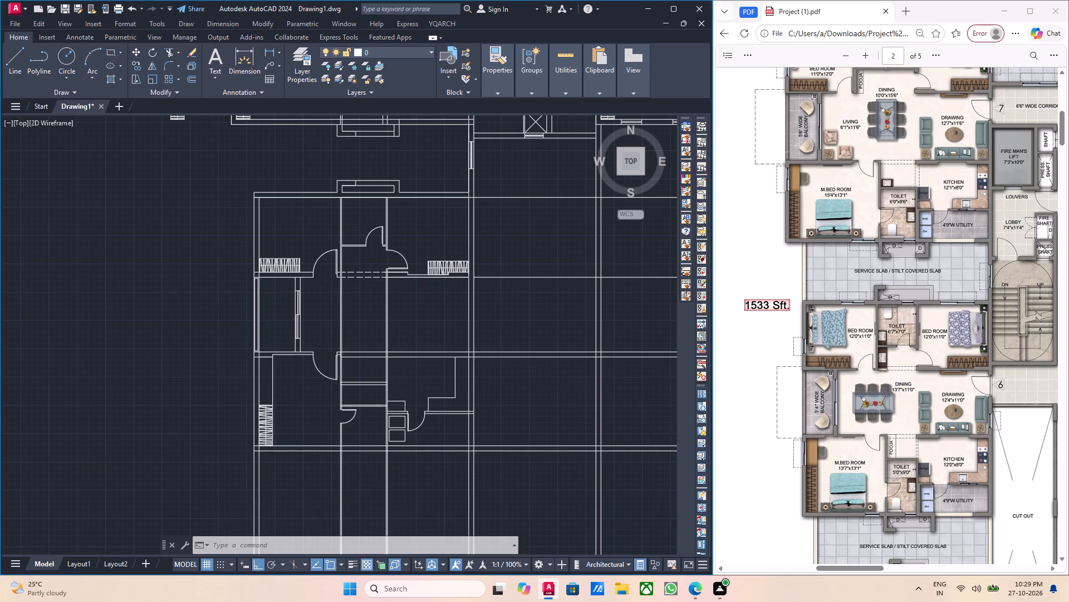
scroll(410, 401, up, 2)
middle_drag(410, 401, 435, 430)
middle_drag(400, 400, 424, 400)
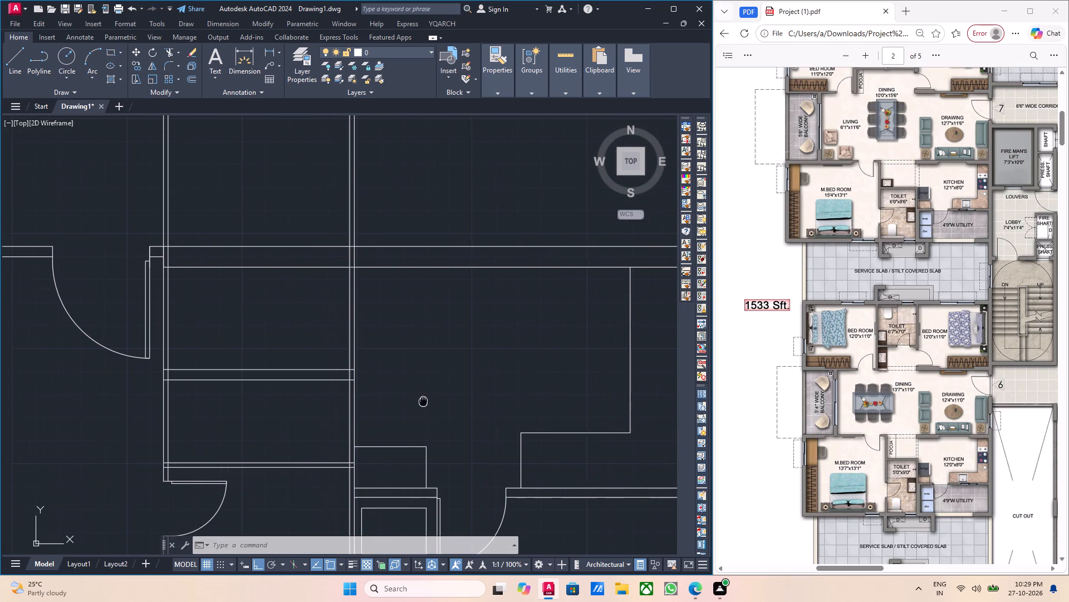
middle_drag(424, 400, 425, 400)
middle_drag(396, 385, 455, 412)
scroll(398, 385, up, 1)
middle_drag(406, 391, 424, 415)
middle_drag(454, 363, 460, 392)
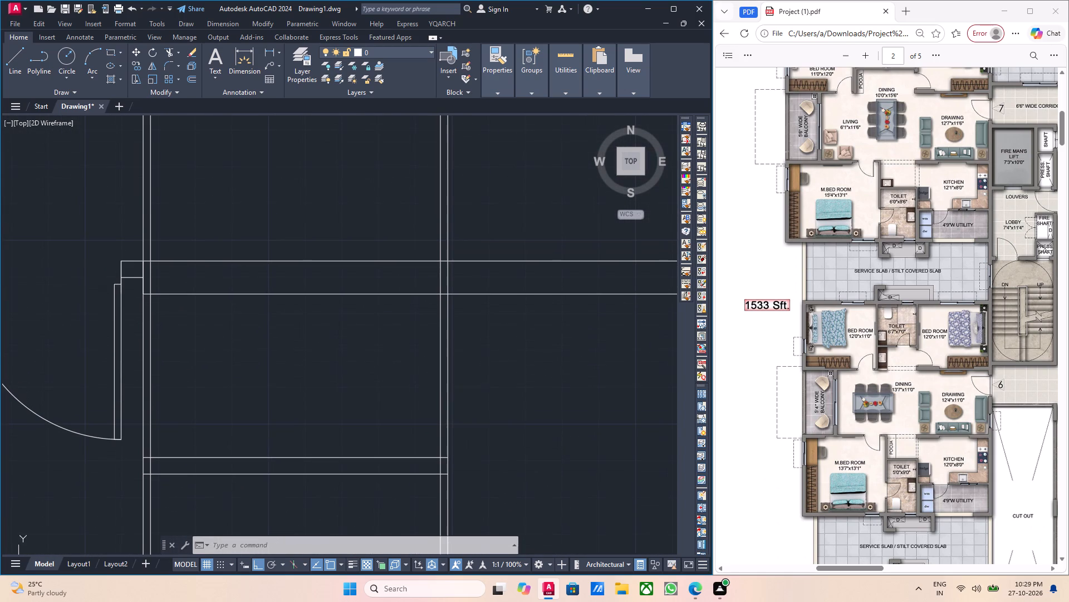
middle_drag(447, 353, 448, 368)
middle_drag(450, 352, 452, 365)
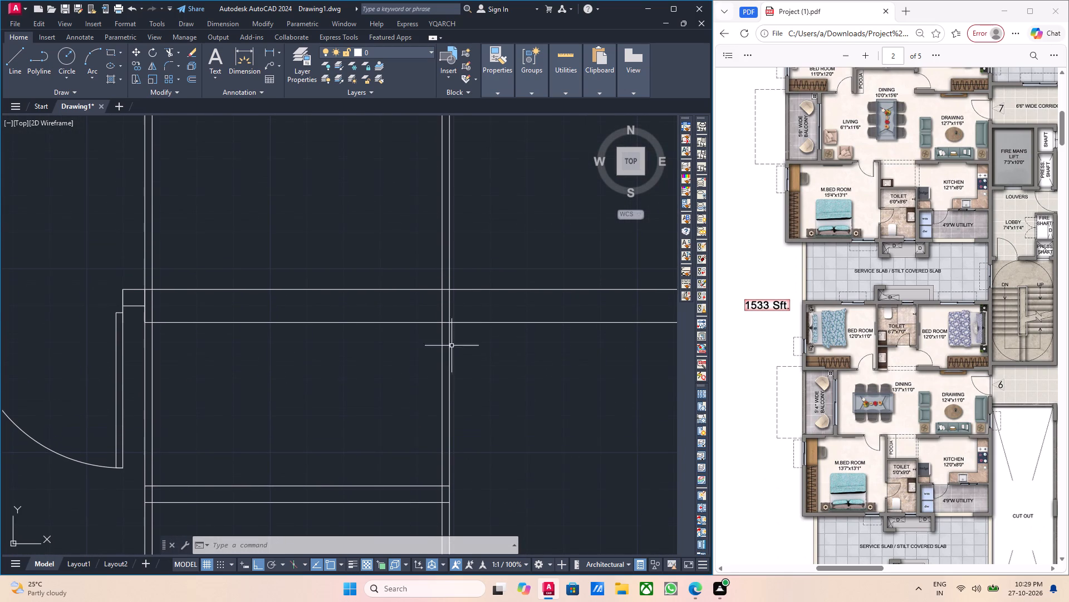
scroll(450, 321, up, 1)
text(tr)
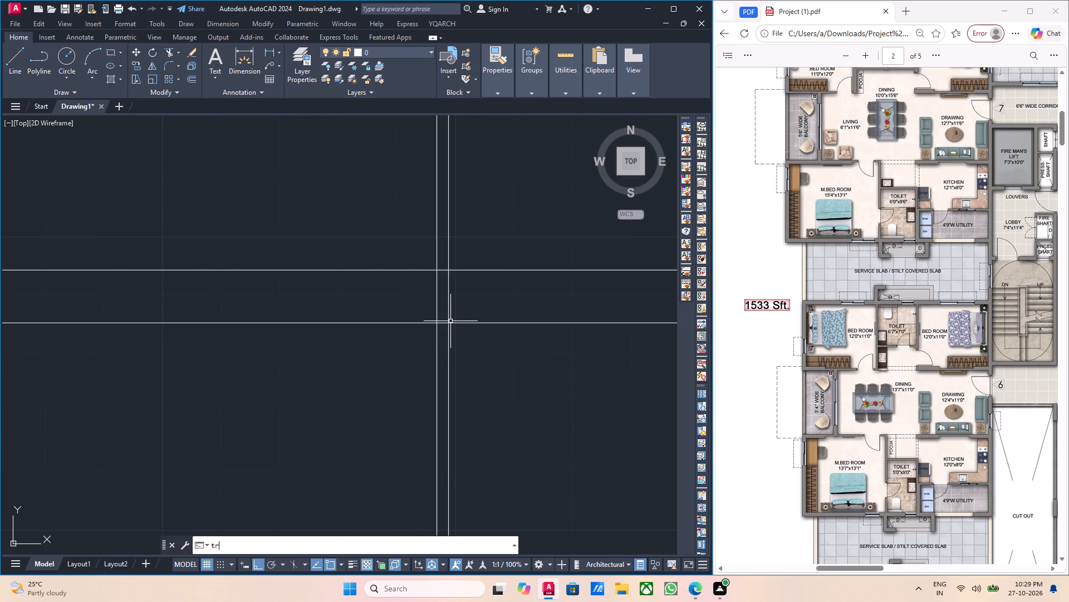
key(Return)
click(454, 304)
click(411, 305)
scroll(430, 308, down, 3)
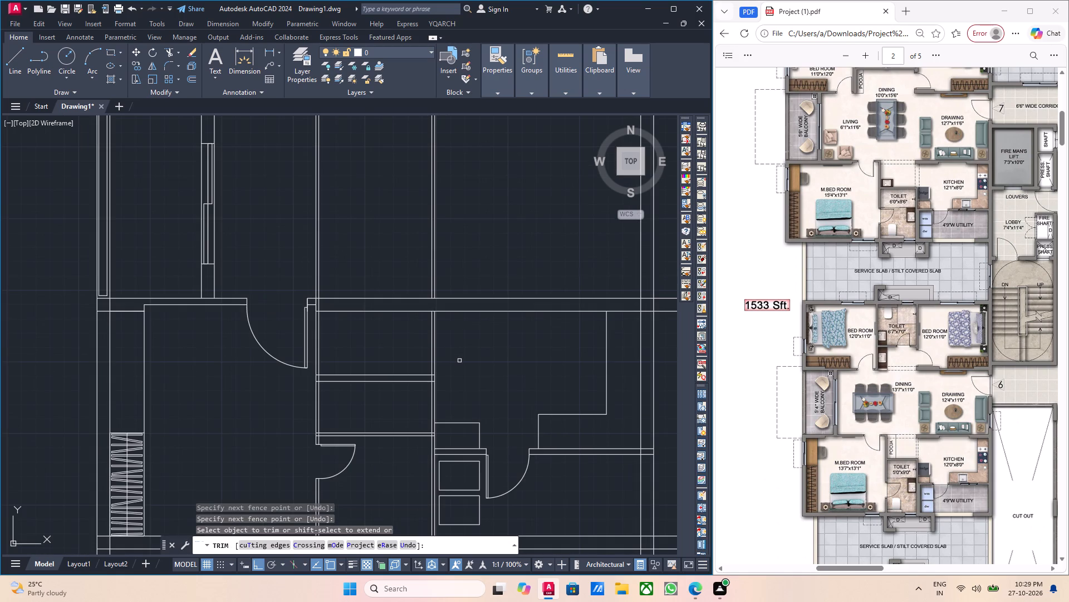
key(Escape)
Stretch the upper ends of both pooja–kitchen partition rays down to the upper line of the wall below the pooja.
scroll(447, 352, up, 1)
drag(446, 352, 424, 348)
click(399, 342)
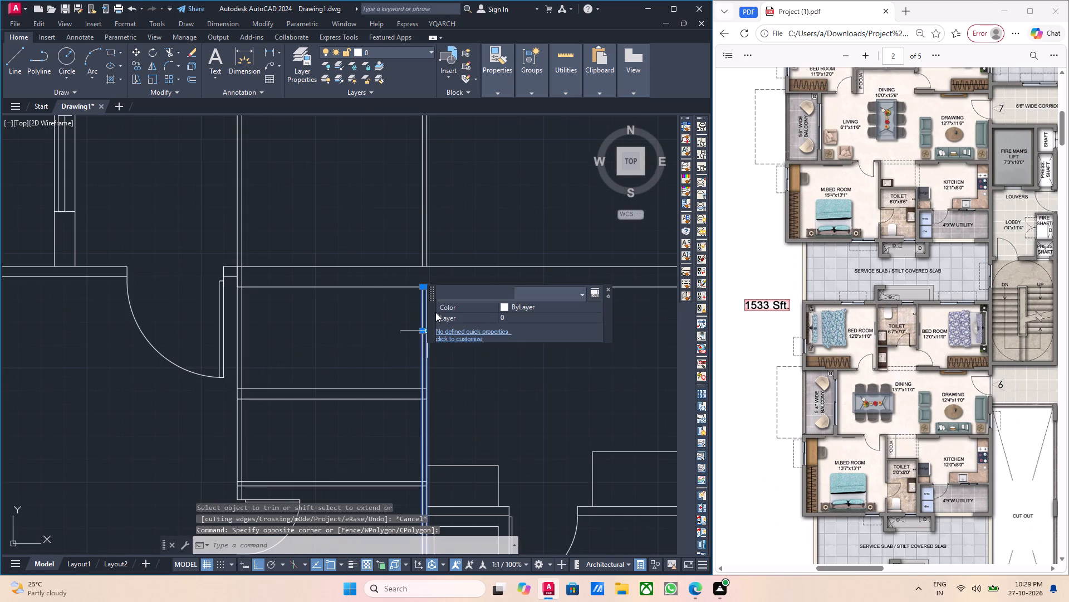
scroll(428, 309, up, 2)
middle_drag(400, 321, 282, 340)
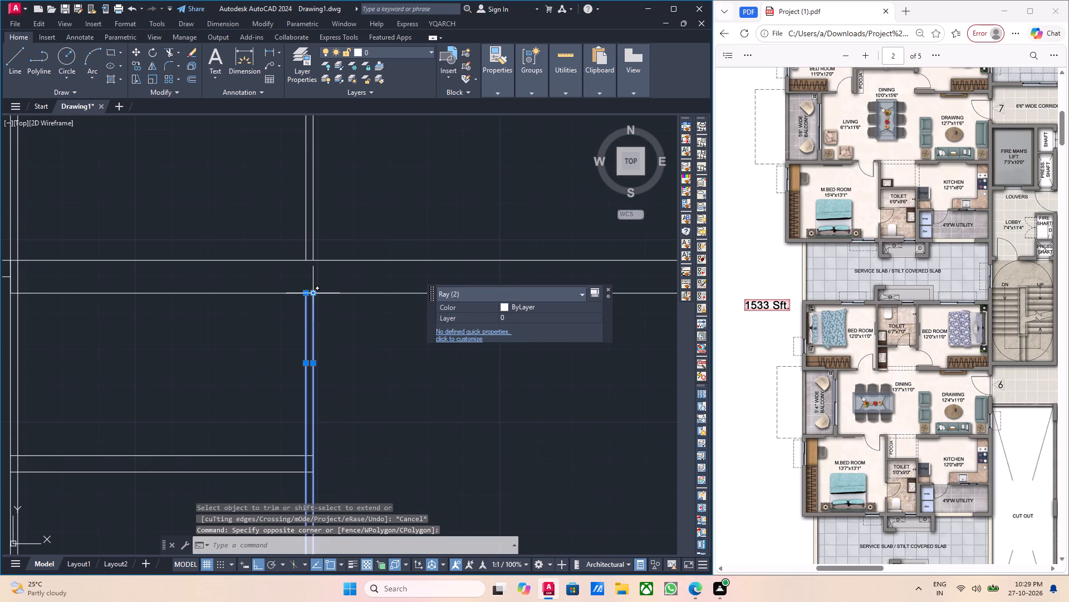
click(313, 293)
click(313, 457)
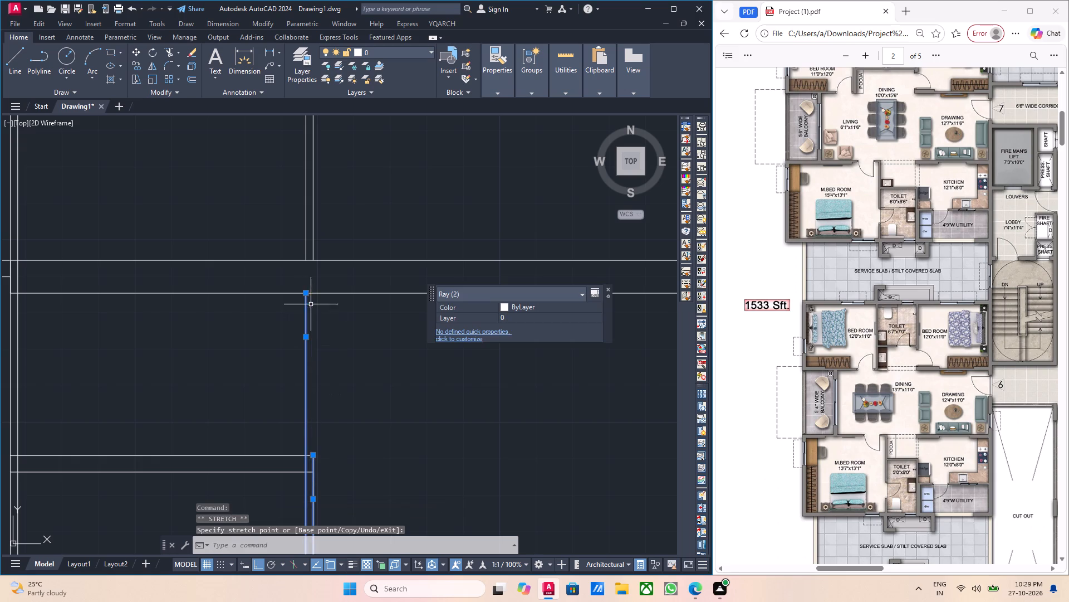
click(306, 292)
click(305, 459)
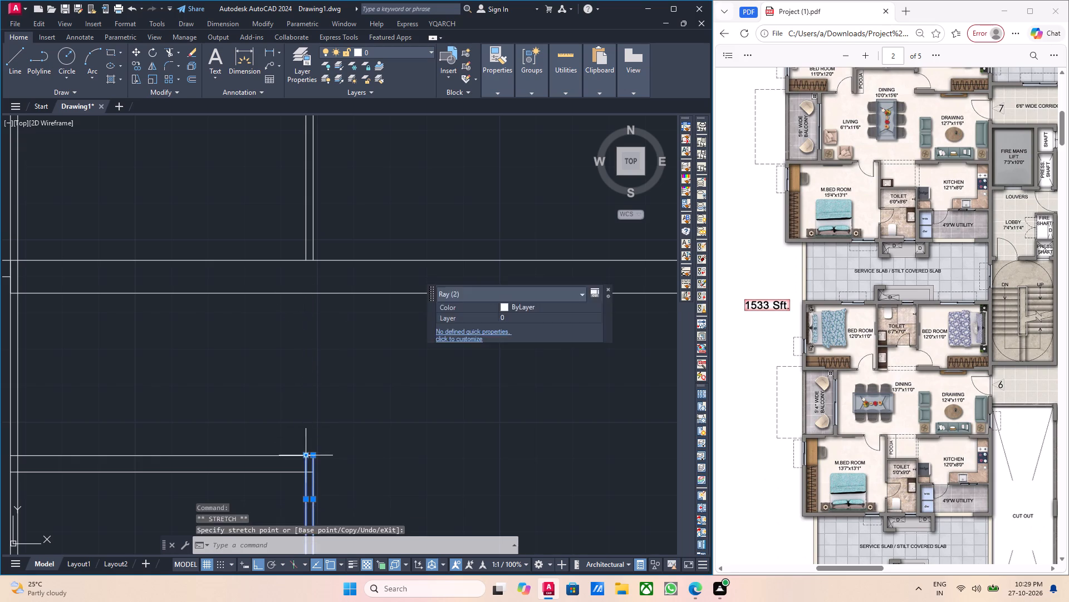
key(Escape)
Draw two vertical lines from the shortened partition's ends up to the lower line of the dining-side wall.
scroll(309, 408, down, 3)
middle_drag(330, 395, 337, 395)
scroll(322, 414, up, 1)
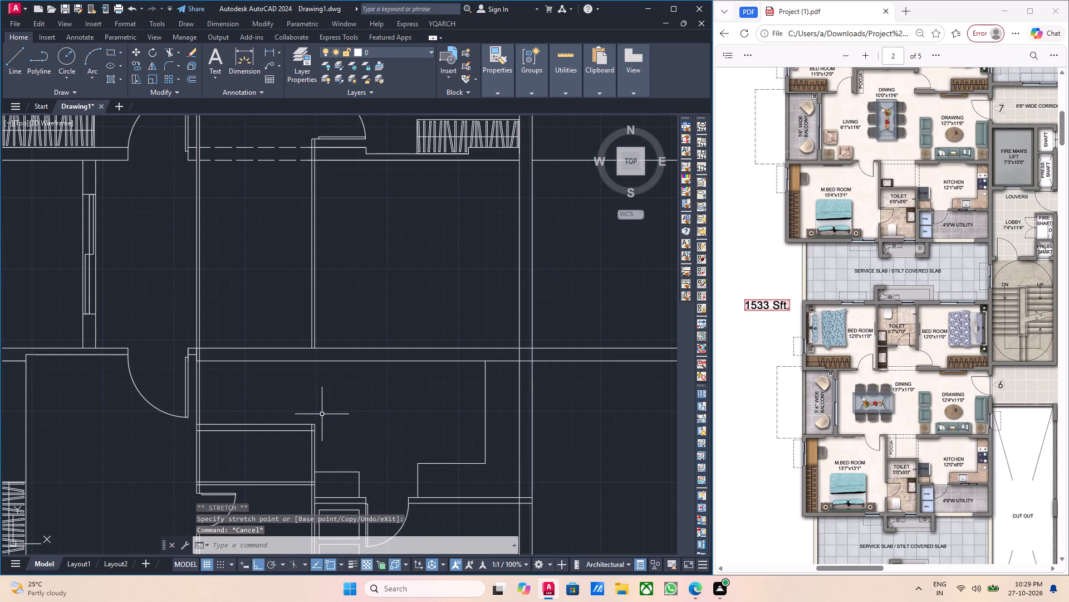
key(l)
key(Return)
scroll(325, 419, up, 2)
click(296, 435)
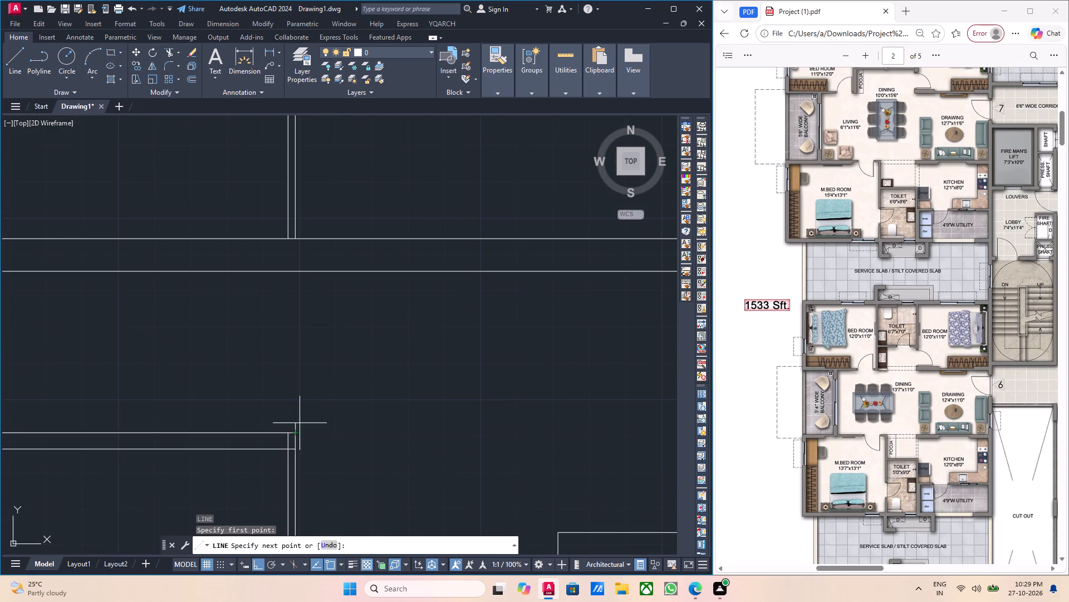
click(296, 270)
key(Escape)
key(l)
key(Return)
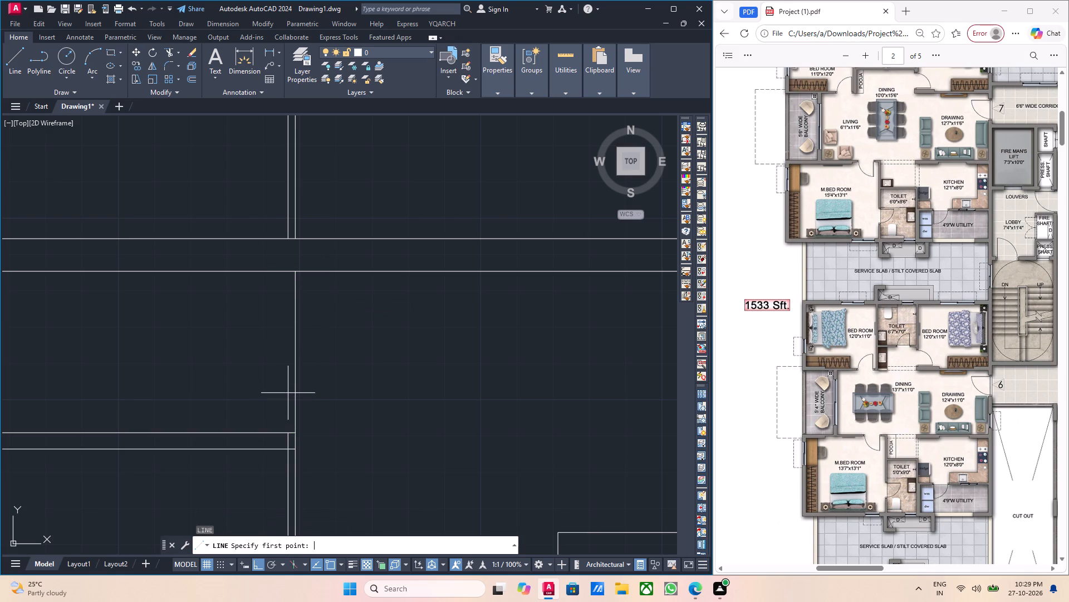
drag(289, 431, 289, 426)
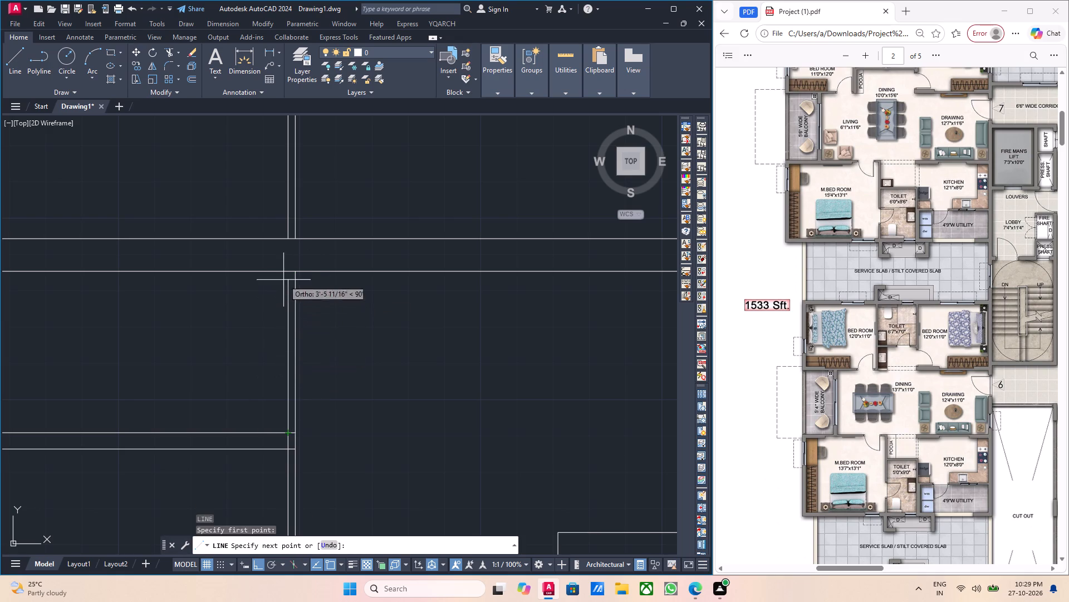
click(286, 271)
key(Escape)
middle_drag(318, 336, 364, 336)
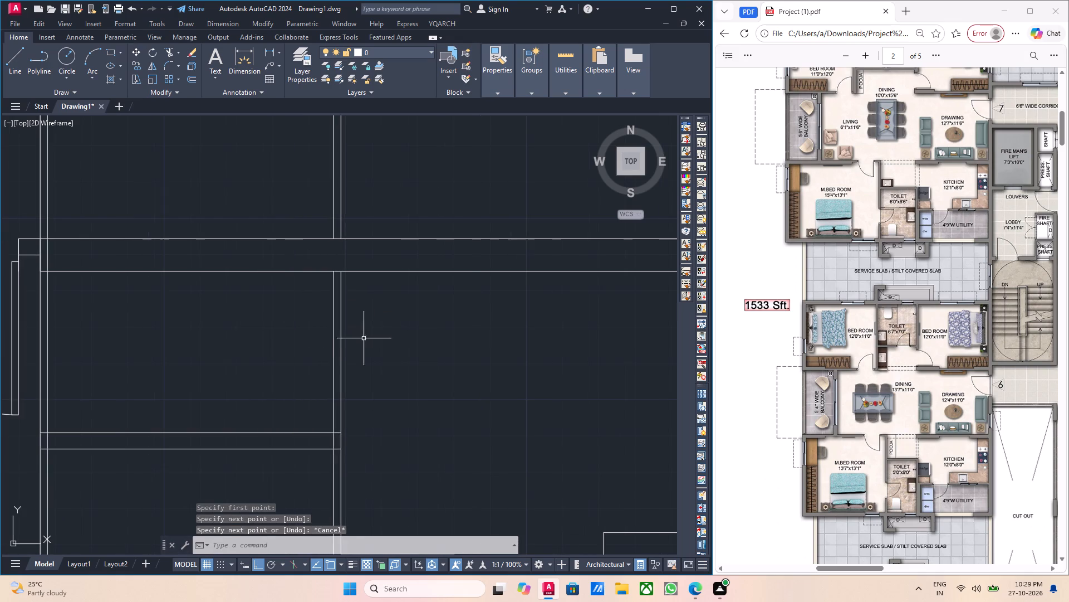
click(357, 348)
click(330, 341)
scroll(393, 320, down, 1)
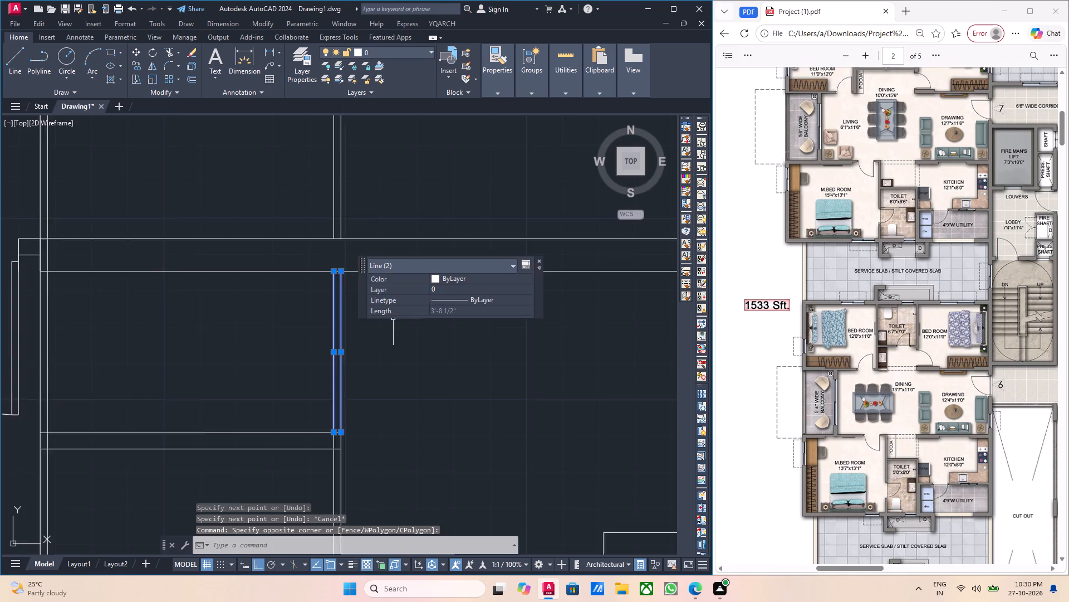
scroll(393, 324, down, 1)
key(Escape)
Match the properties of the dashed line by the upper toilet onto the two new vertical lines beside the pooja.
scroll(390, 365, down, 2)
middle_drag(421, 371, 428, 401)
text(ma)
key(Return)
scroll(377, 314, up, 3)
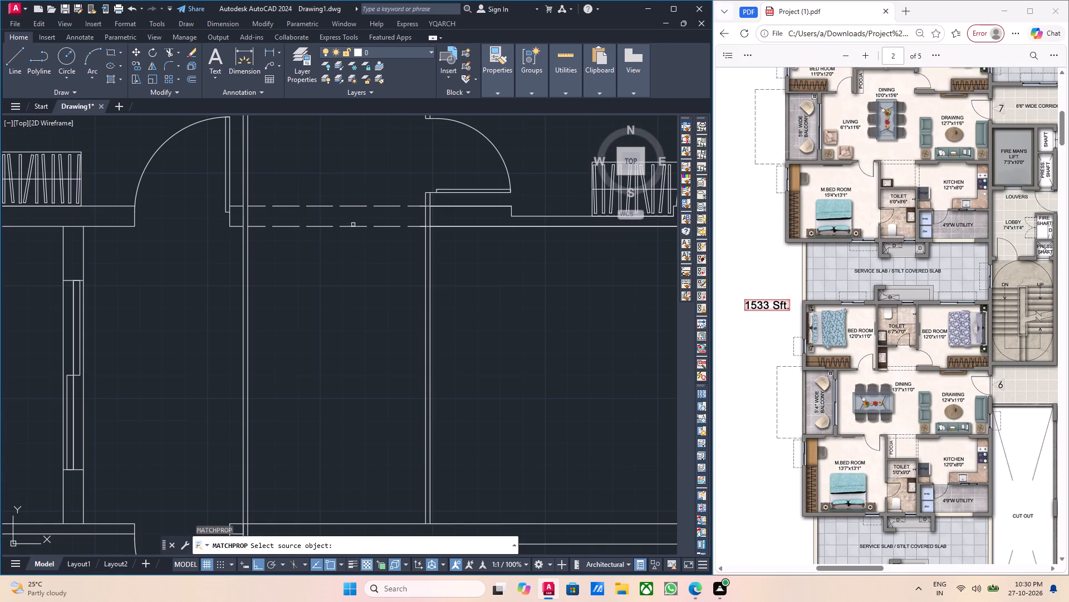
click(352, 227)
scroll(389, 321, down, 4)
middle_drag(413, 363, 398, 308)
scroll(380, 321, up, 3)
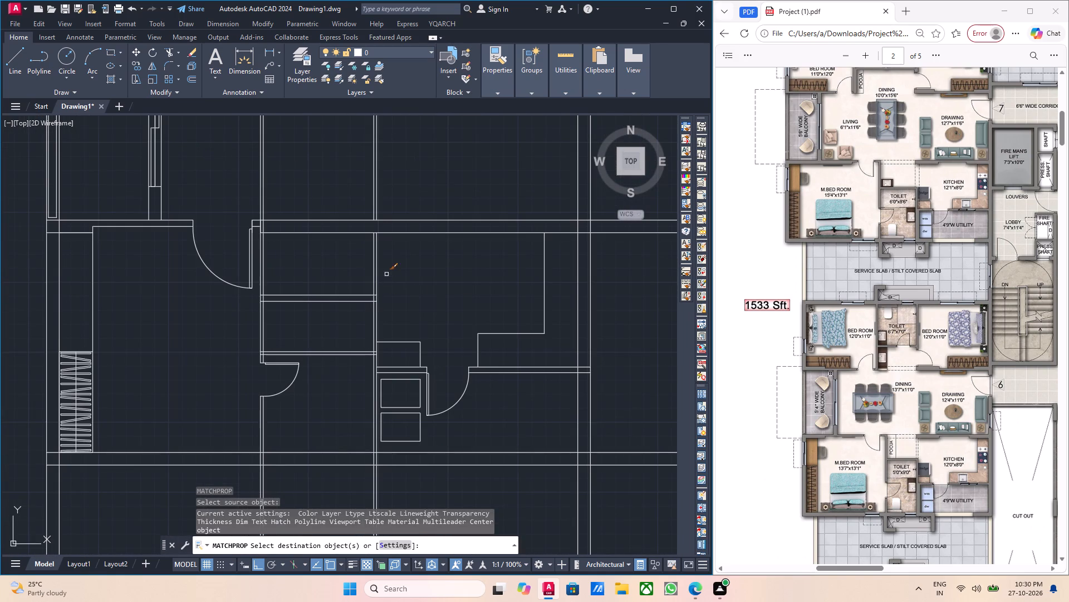
scroll(380, 261, up, 3)
click(362, 255)
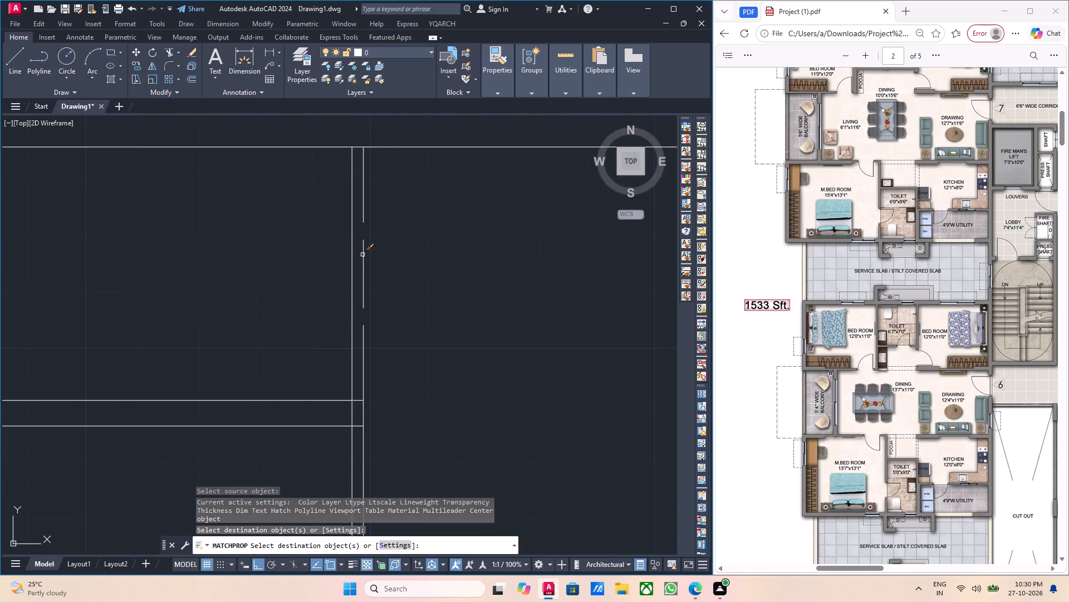
click(352, 253)
scroll(389, 285, down, 4)
key(Escape)
Draw a vertical line across the dining-side wall's thickness, in line with the kitchen-side edge of the pooja partition.
middle_drag(406, 302, 404, 310)
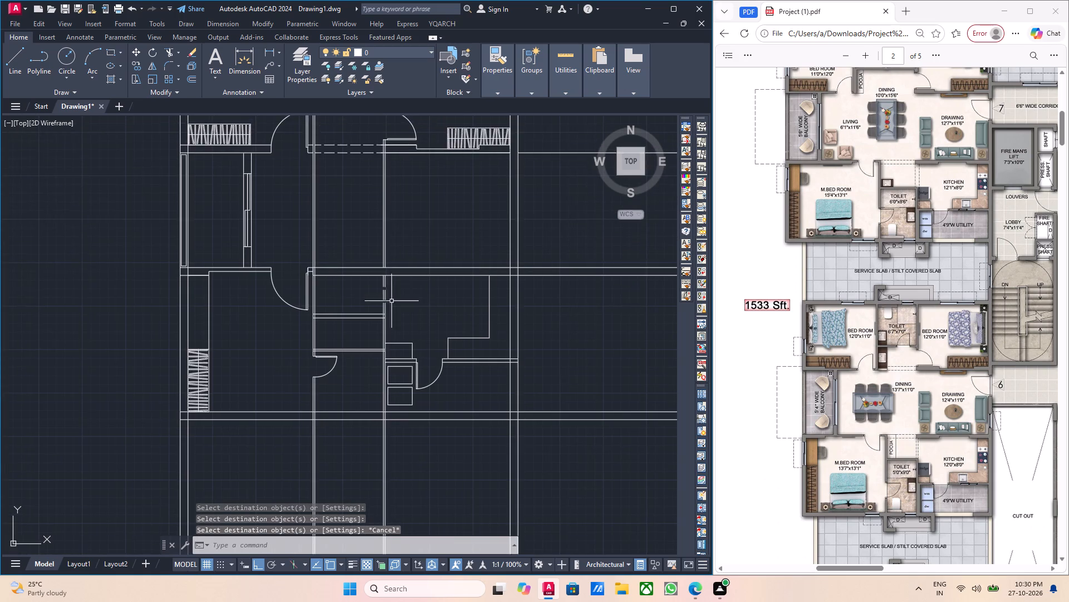
scroll(384, 285, up, 3)
middle_drag(386, 268, 398, 318)
scroll(392, 290, up, 2)
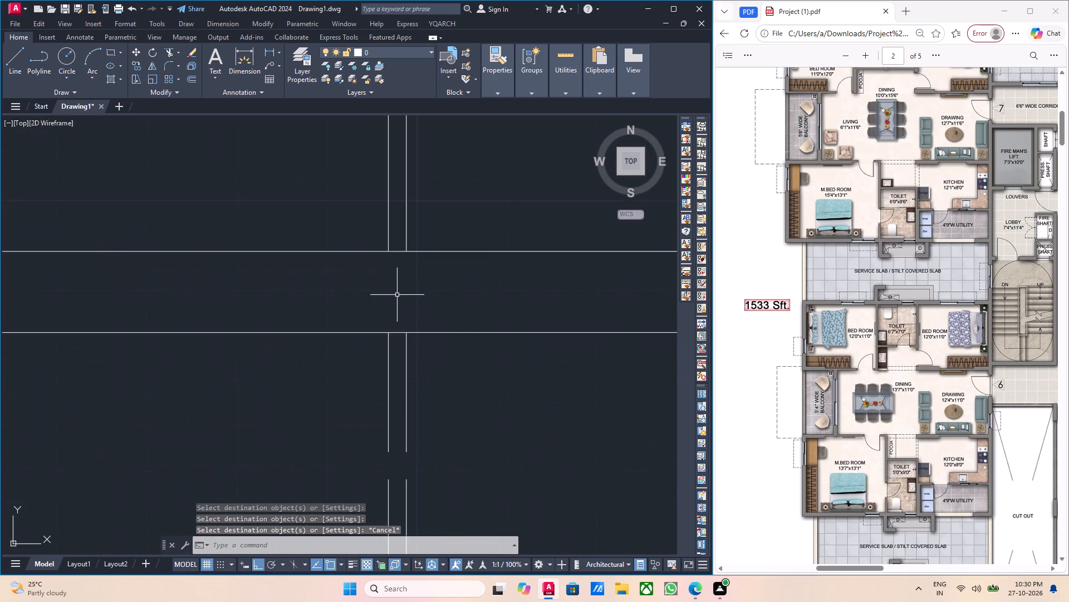
middle_drag(411, 324, 411, 338)
key(l)
key(Return)
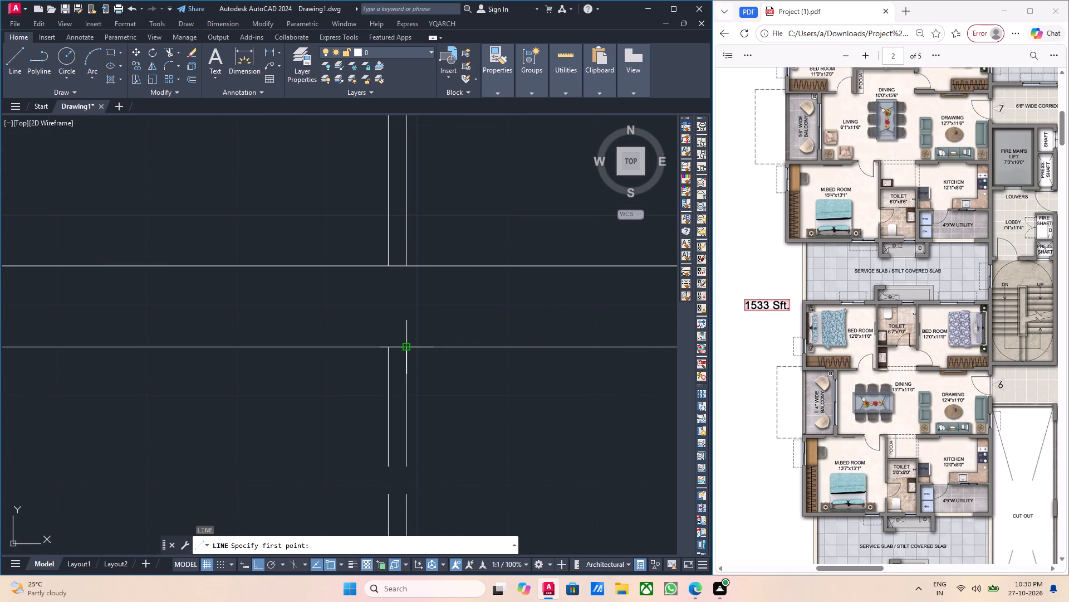
drag(407, 349, 411, 338)
click(409, 261)
key(Escape)
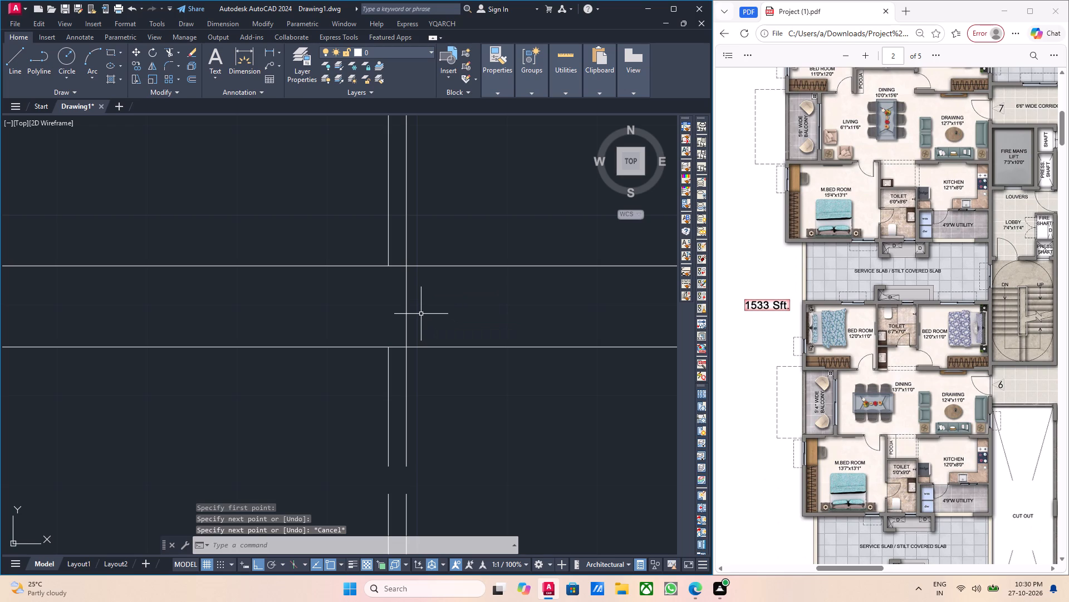
Trim both horizontal wall lines between the pooja's two partitions to open the pooja towards the dining area.
text(tr)
key(Return)
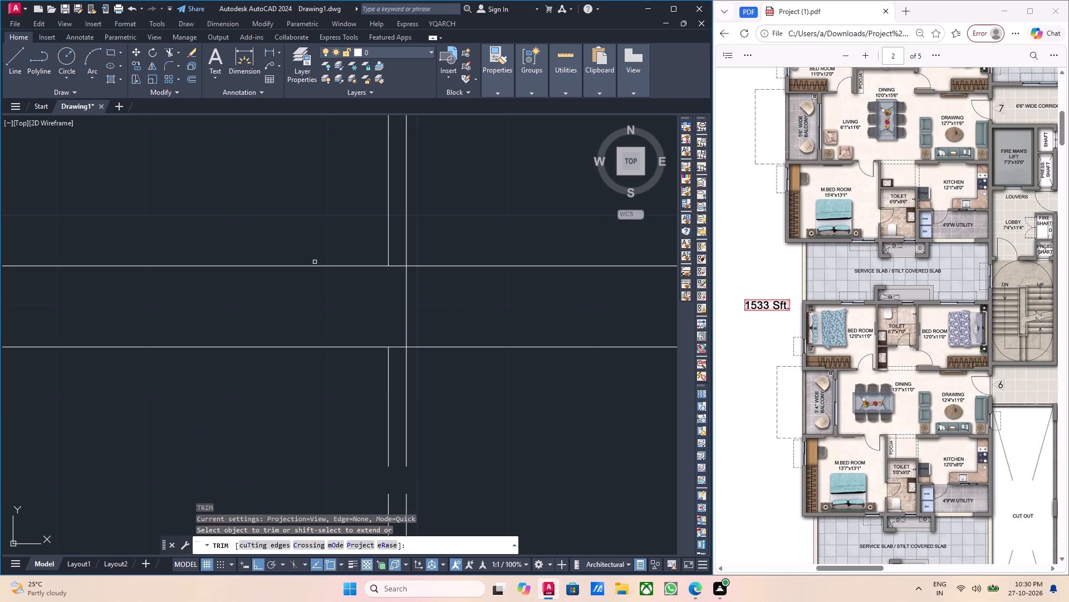
click(315, 266)
click(294, 348)
scroll(292, 334, down, 2)
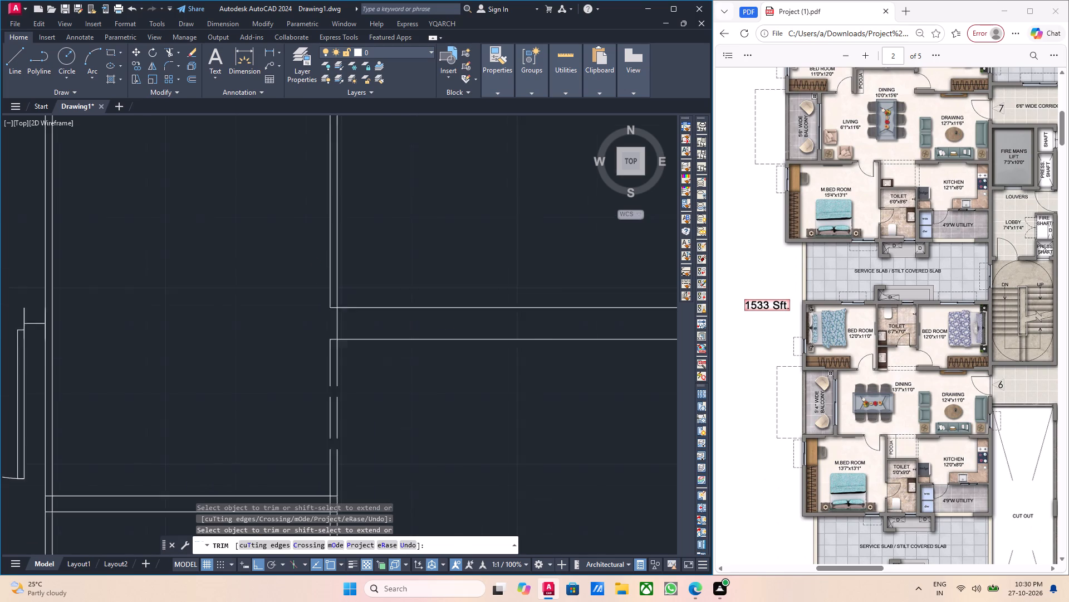
scroll(292, 334, down, 1)
middle_drag(261, 327, 386, 318)
middle_drag(362, 320, 412, 321)
key(Escape)
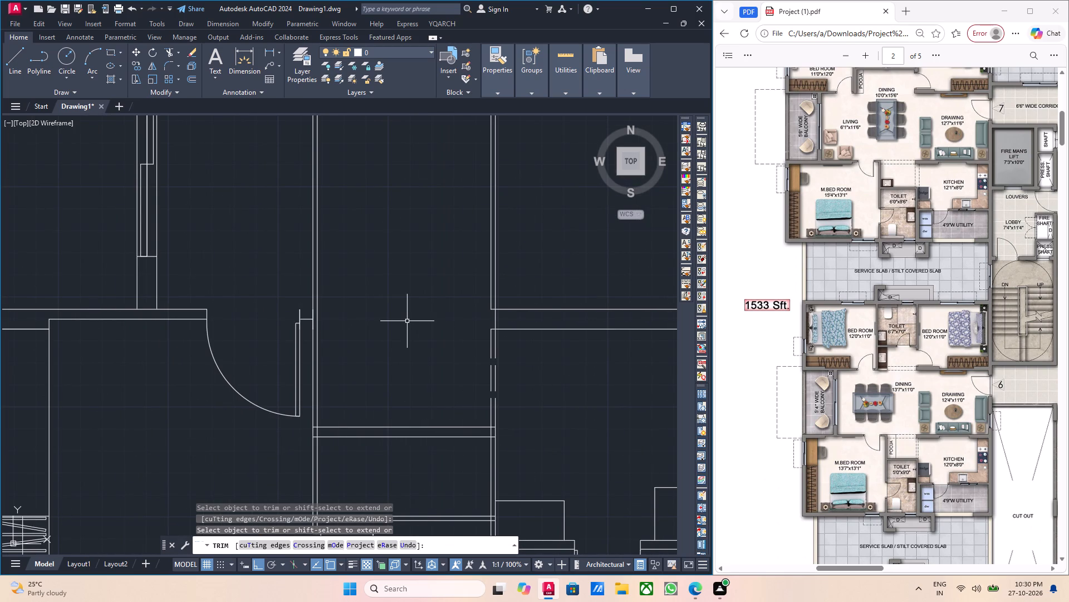
Draw a 6'-7" horizontal line across the pooja opening between its two partitions, in line with the dining-side wall's upper line.
middle_drag(406, 323, 393, 329)
key(l)
key(Return)
scroll(442, 324, up, 2)
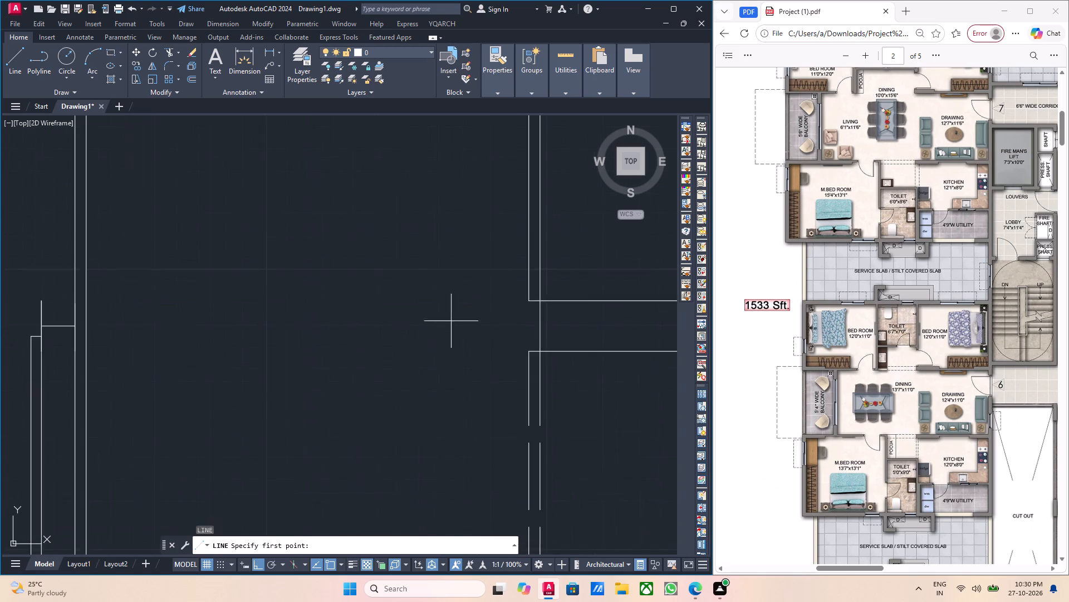
scroll(452, 321, up, 1)
click(572, 289)
scroll(421, 298, down, 3)
scroll(336, 302, up, 1)
middle_drag(350, 304, 479, 303)
scroll(477, 302, down, 1)
scroll(388, 297, up, 2)
click(418, 291)
key(Escape)
scroll(460, 310, down, 1)
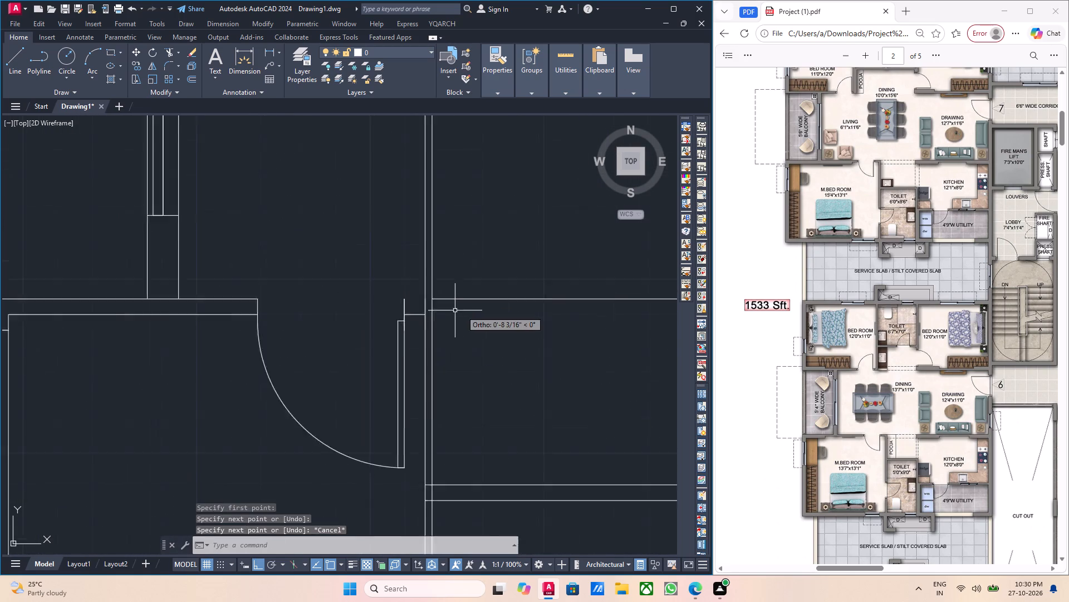
Draw a second 6'-7" horizontal line across the pooja opening, in line with the dining-side wall's lower line.
scroll(453, 310, down, 1)
middle_drag(493, 324, 387, 326)
scroll(482, 334, up, 2)
key(space)
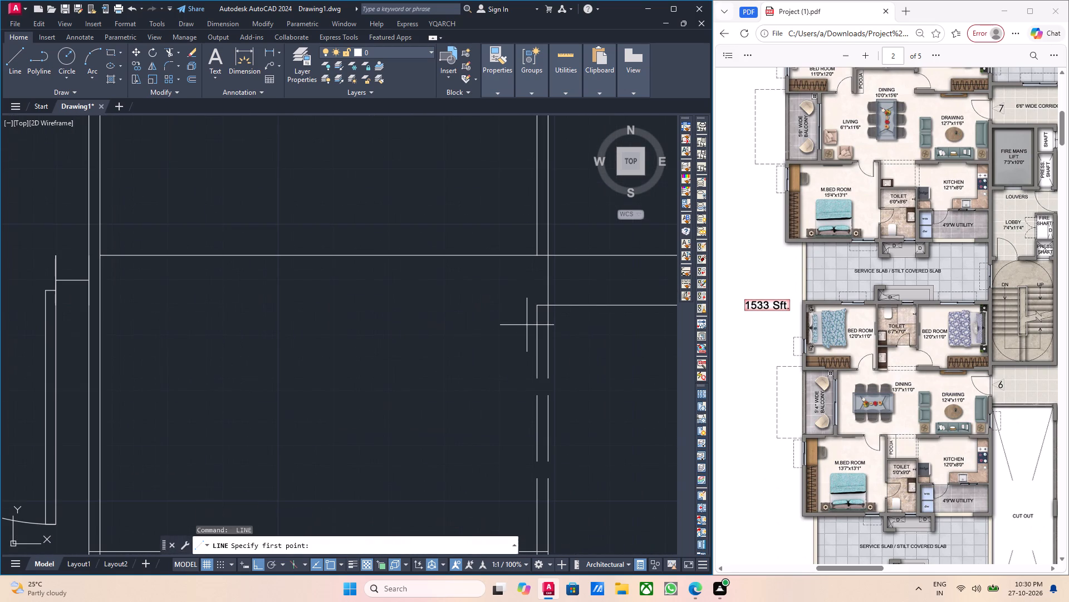
click(537, 305)
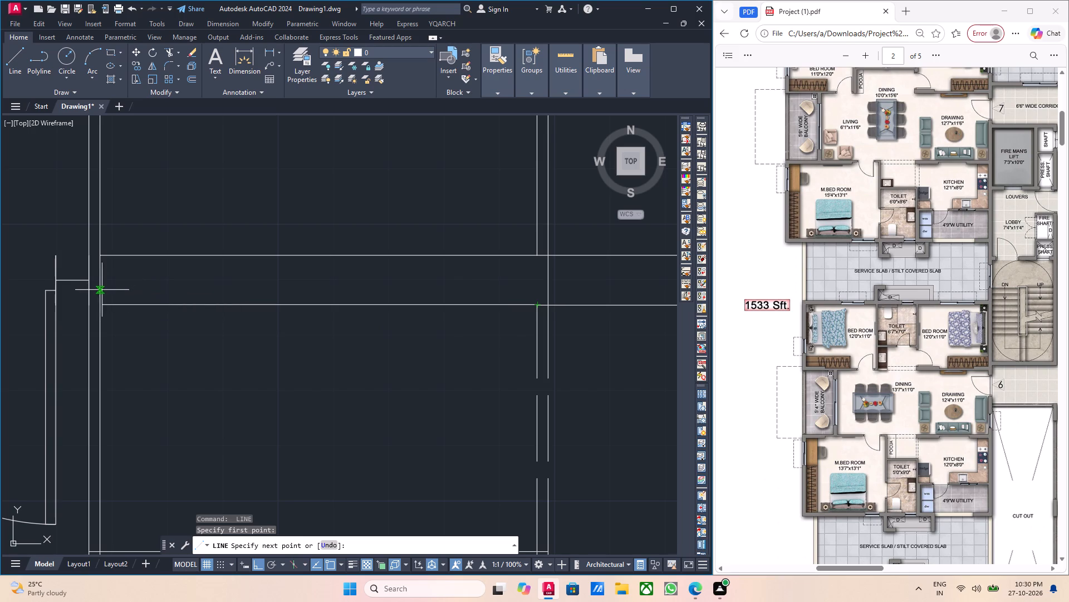
click(100, 305)
middle_drag(145, 308, 254, 354)
key(Escape)
scroll(179, 303, up, 2)
key(Escape)
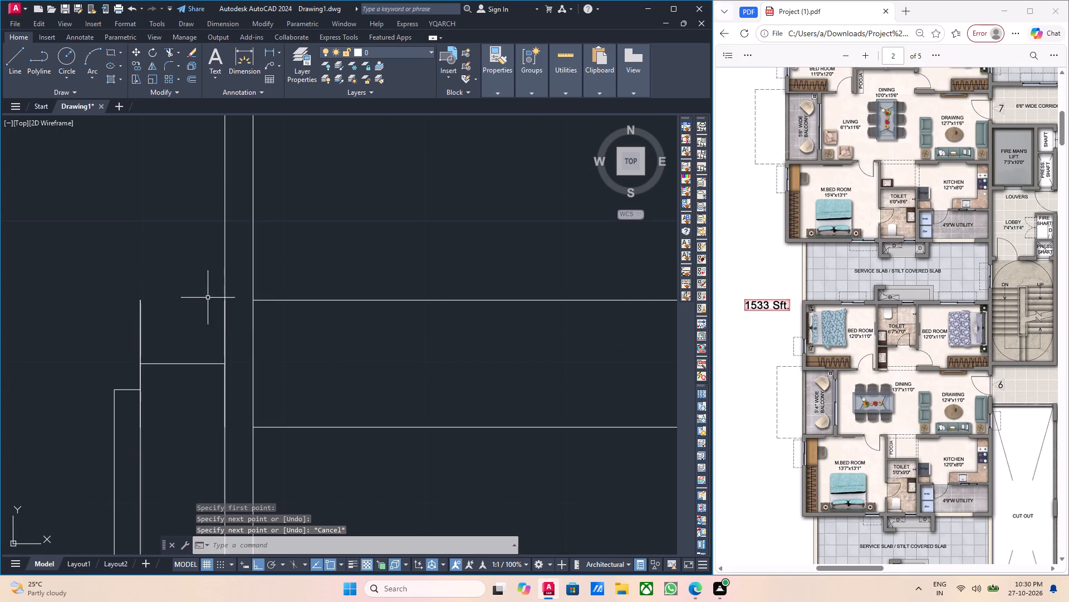
Draw a short horizontal line from the pooja partition to the master bedroom door jamb, closing the top of the wall stub.
key(l)
key(Return)
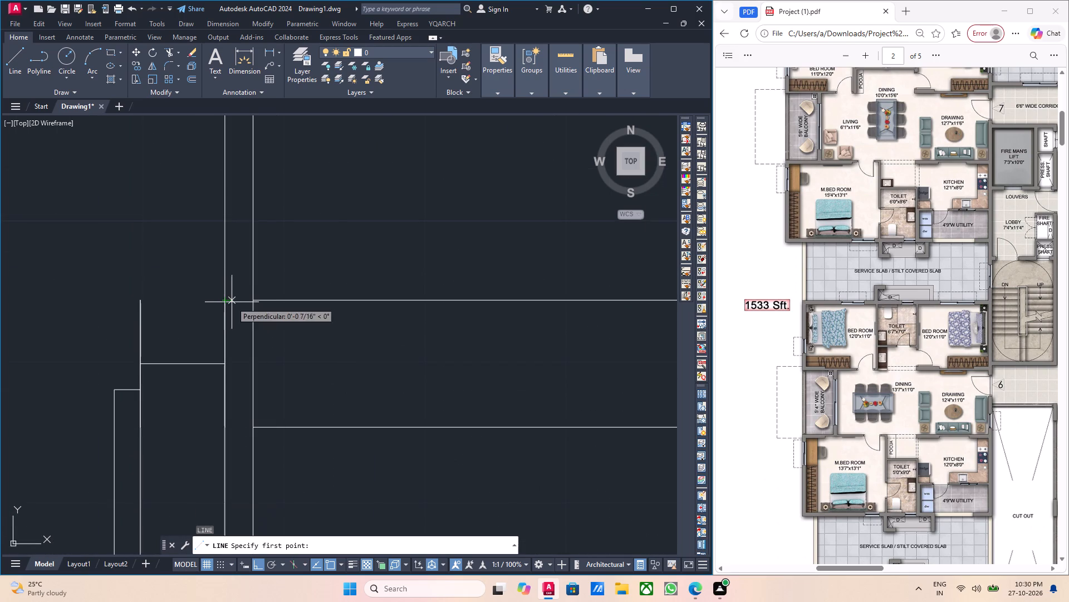
click(222, 298)
click(144, 298)
key(Escape)
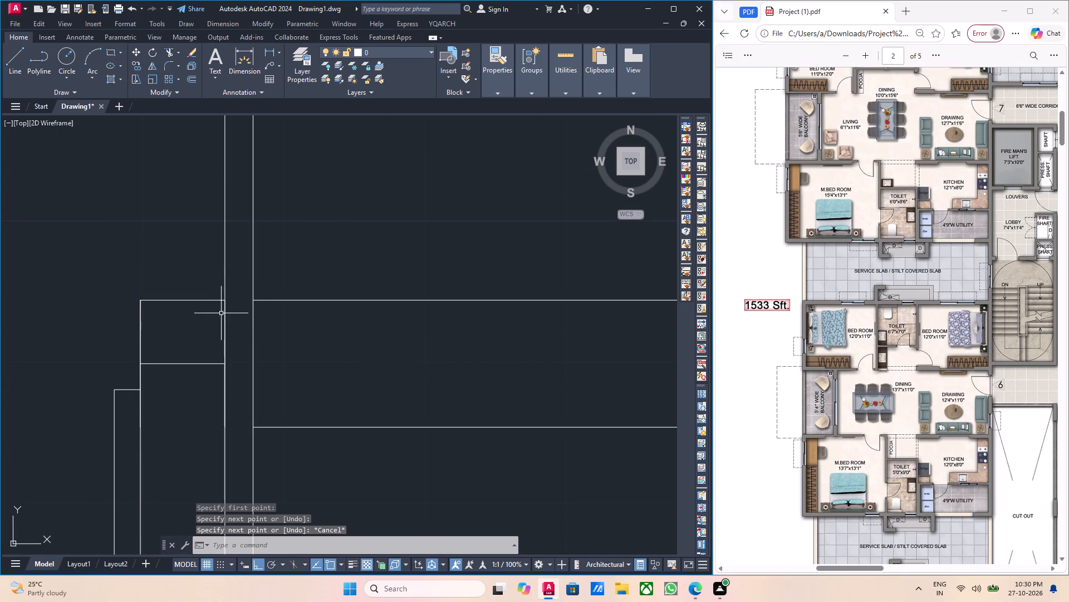
scroll(342, 350, down, 2)
key(Escape)
Match the properties of the dashed vertical line beside the pooja onto the two horizontal lines across its opening.
middle_drag(420, 402, 334, 383)
drag(419, 395, 410, 382)
click(368, 307)
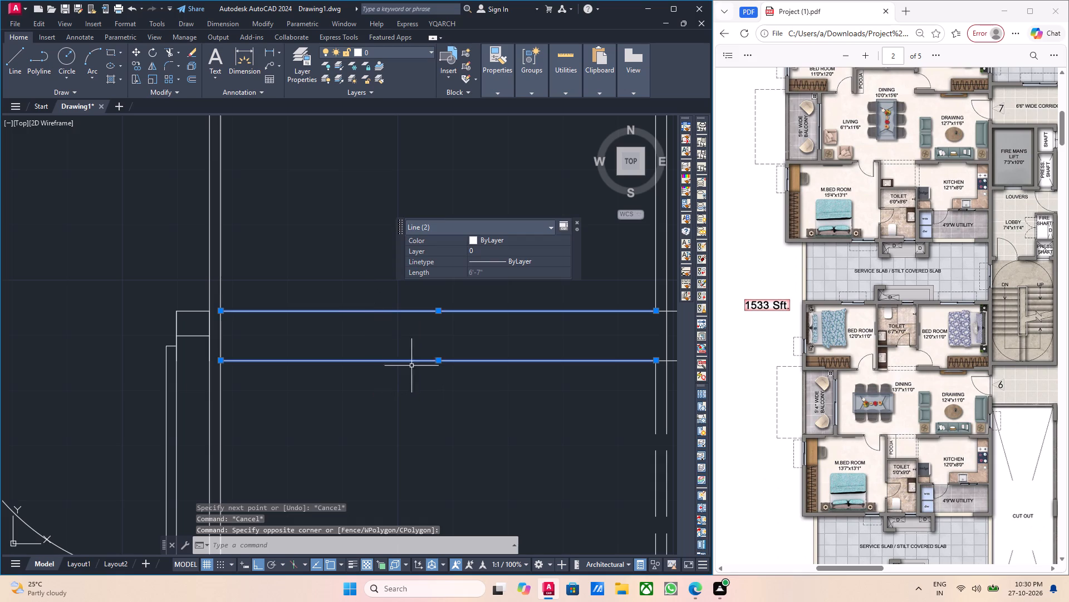
scroll(390, 358, down, 2)
key(Escape)
text(ma)
key(Return)
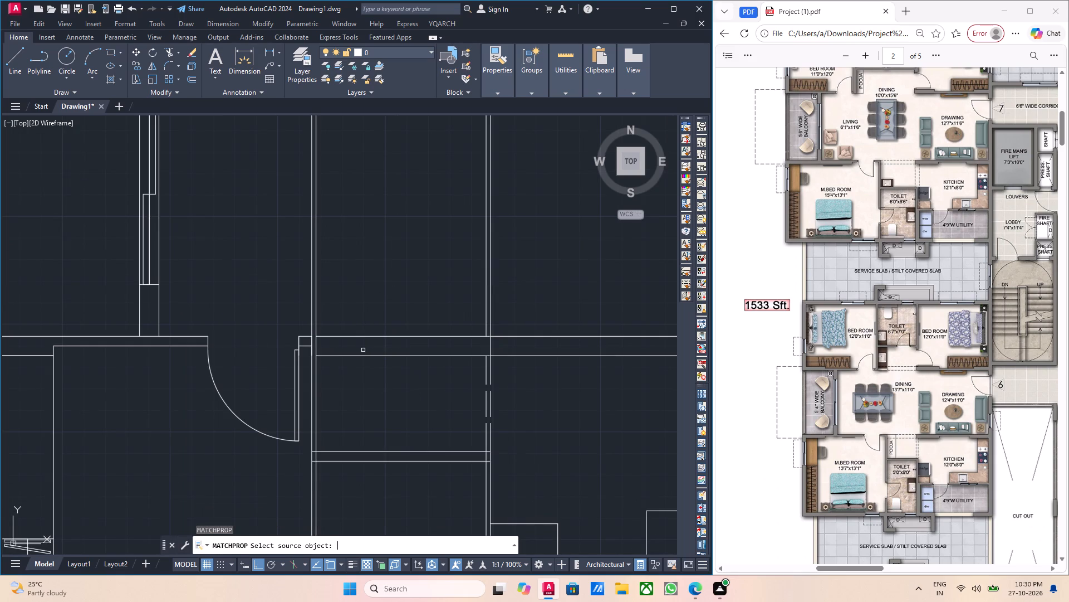
click(485, 375)
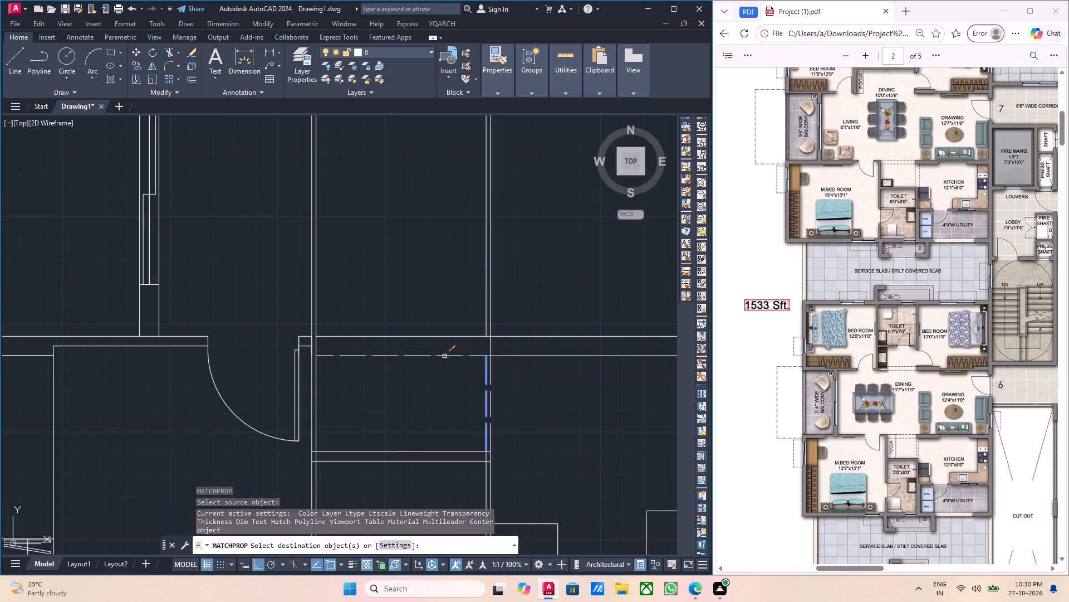
click(444, 356)
click(445, 337)
scroll(453, 347, down, 1)
key(Escape)
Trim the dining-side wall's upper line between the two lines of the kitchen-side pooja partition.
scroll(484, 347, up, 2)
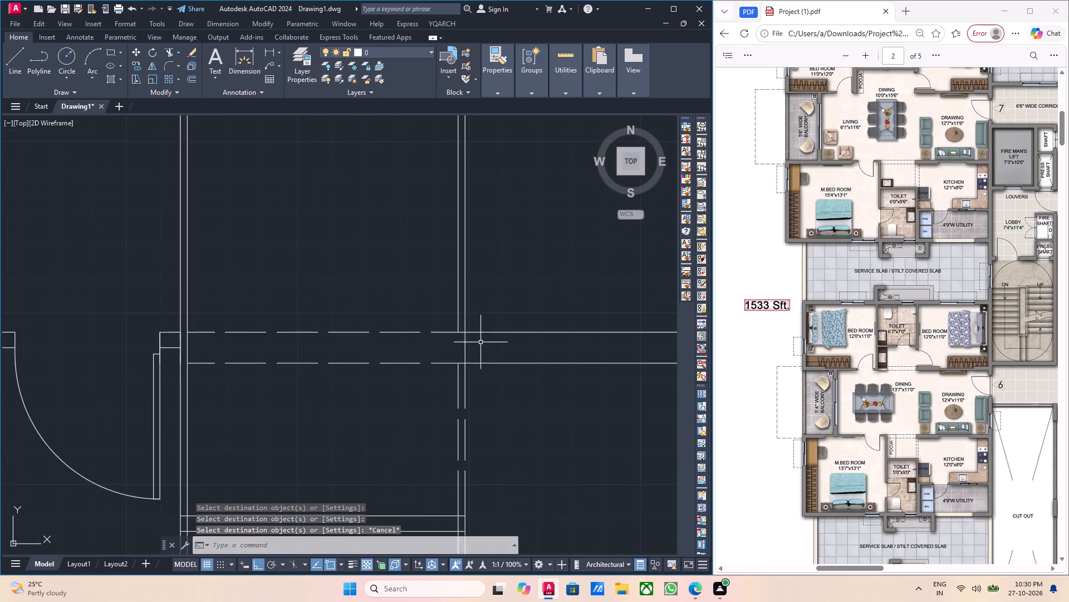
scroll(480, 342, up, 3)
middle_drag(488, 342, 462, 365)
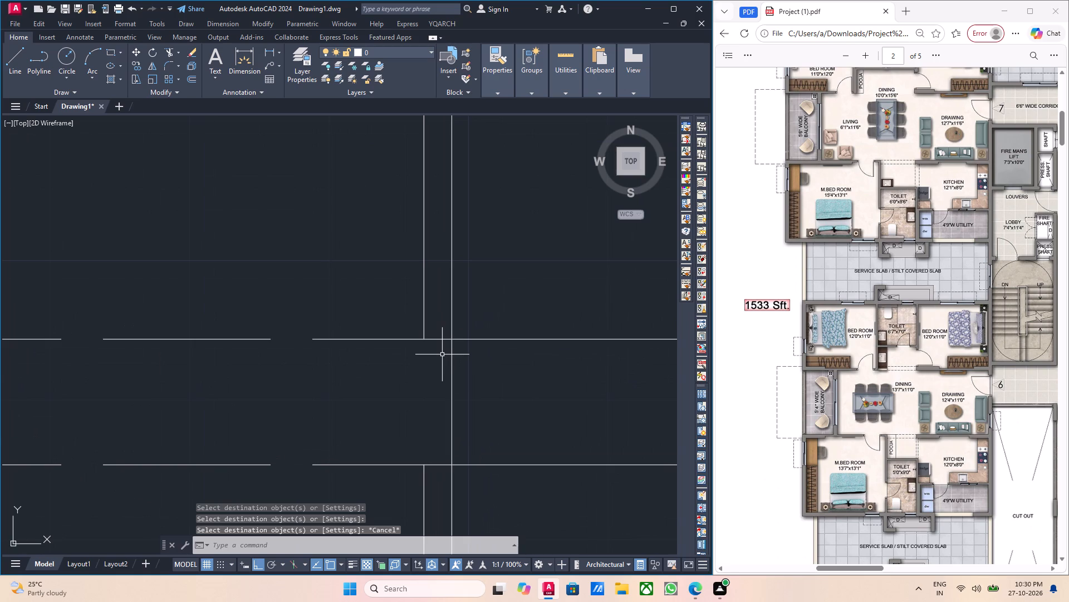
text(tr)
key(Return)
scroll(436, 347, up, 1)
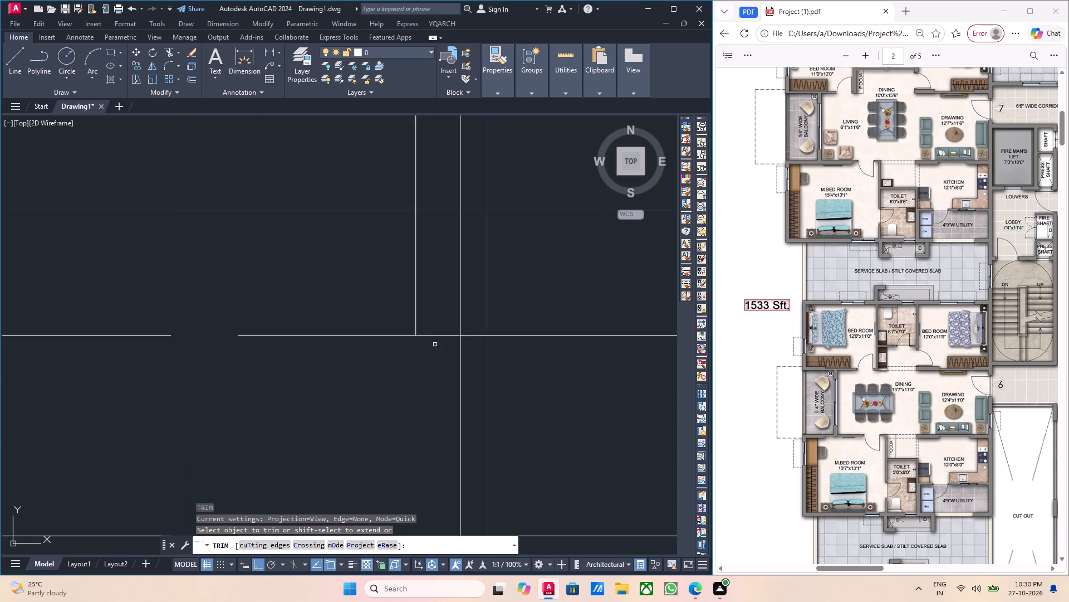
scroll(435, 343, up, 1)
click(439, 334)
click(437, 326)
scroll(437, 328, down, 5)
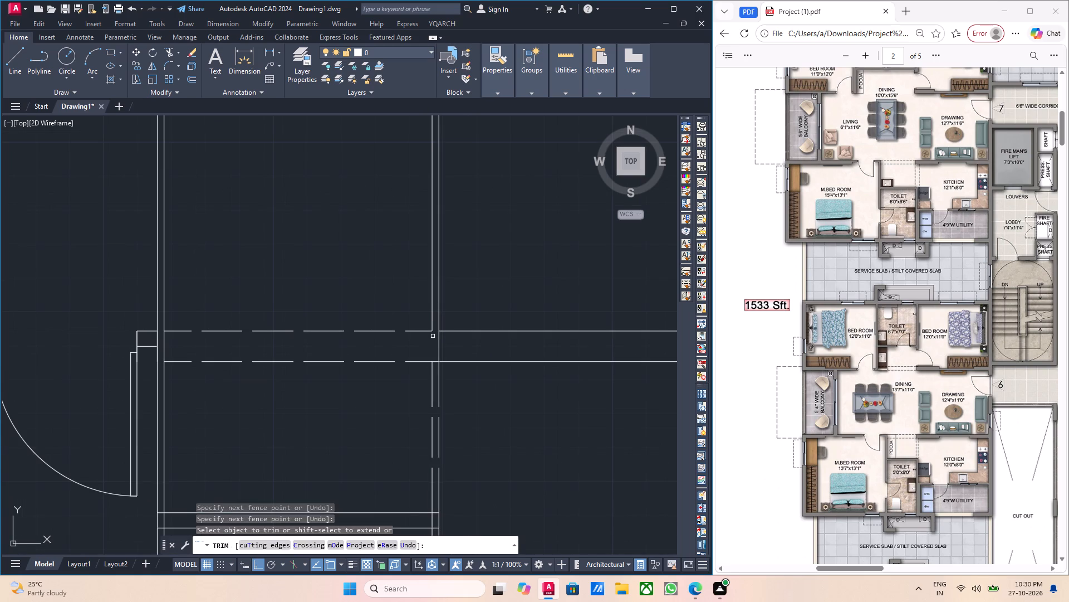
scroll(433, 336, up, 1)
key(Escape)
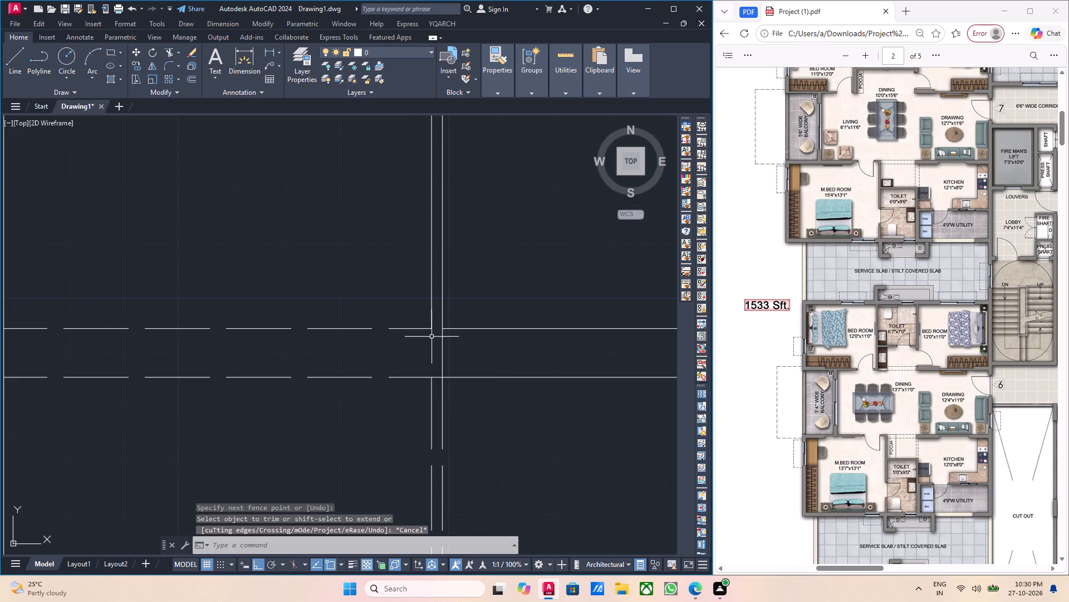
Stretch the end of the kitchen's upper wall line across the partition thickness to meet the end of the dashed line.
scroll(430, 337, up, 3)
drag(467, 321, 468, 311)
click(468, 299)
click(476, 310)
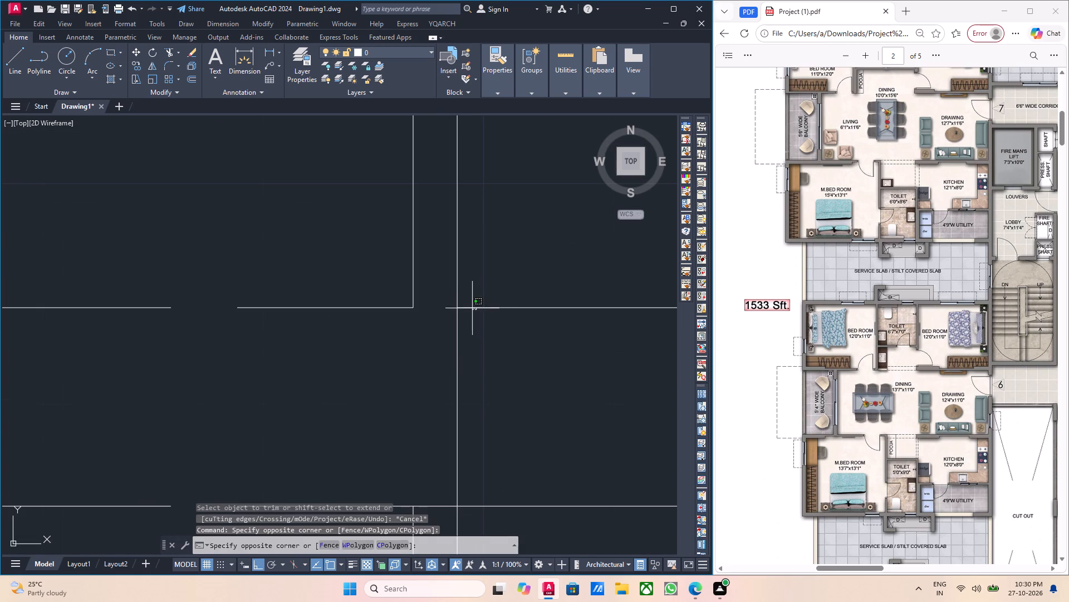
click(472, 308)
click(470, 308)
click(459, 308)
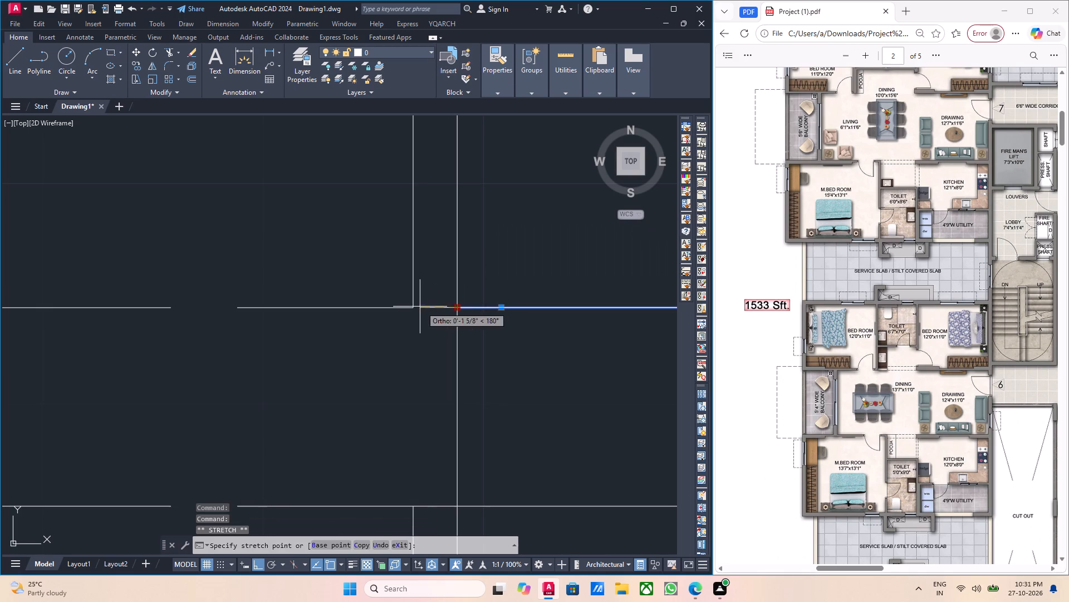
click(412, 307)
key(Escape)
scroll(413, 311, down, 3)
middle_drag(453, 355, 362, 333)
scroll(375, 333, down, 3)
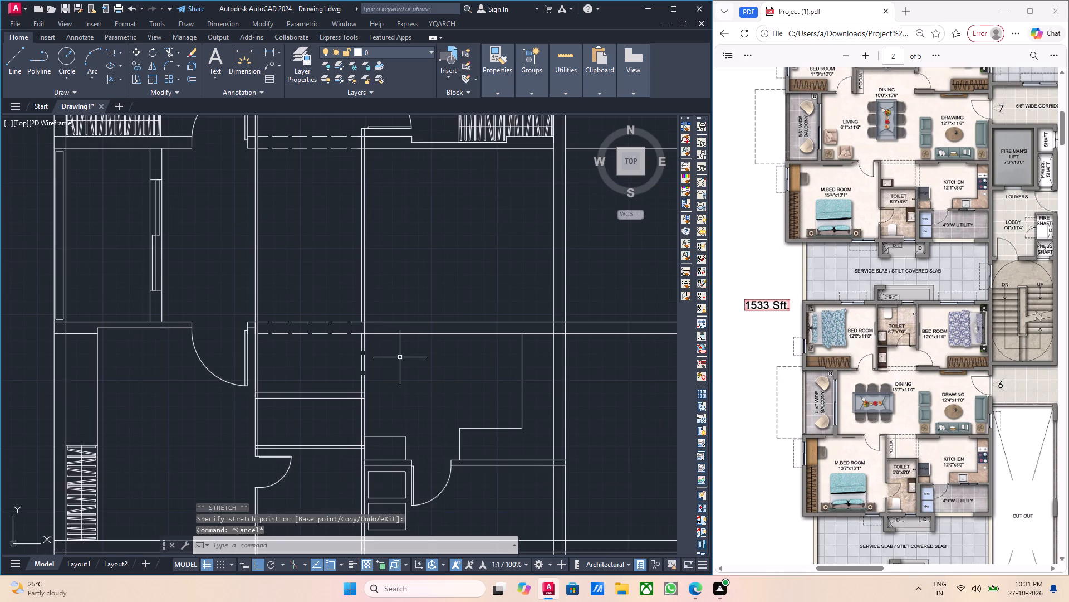
Examine the reference PDF's flats on both sides of the corridor and cut-out, including the 1533 Sft unit numbered 9.
middle_drag(401, 361, 374, 334)
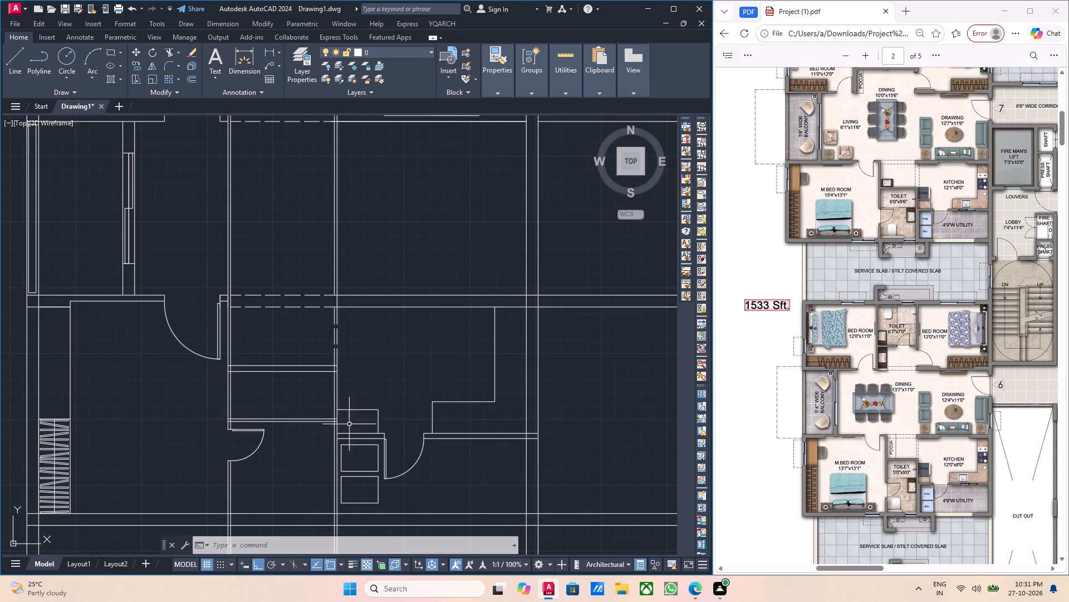
scroll(348, 409, down, 3)
middle_drag(413, 395, 333, 395)
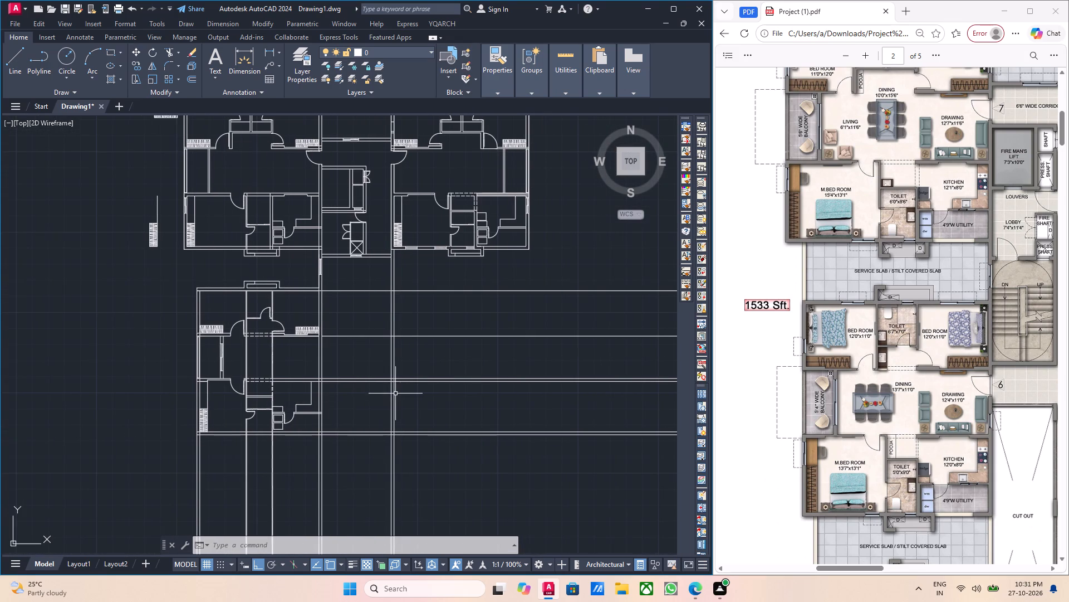
middle_drag(395, 391, 355, 390)
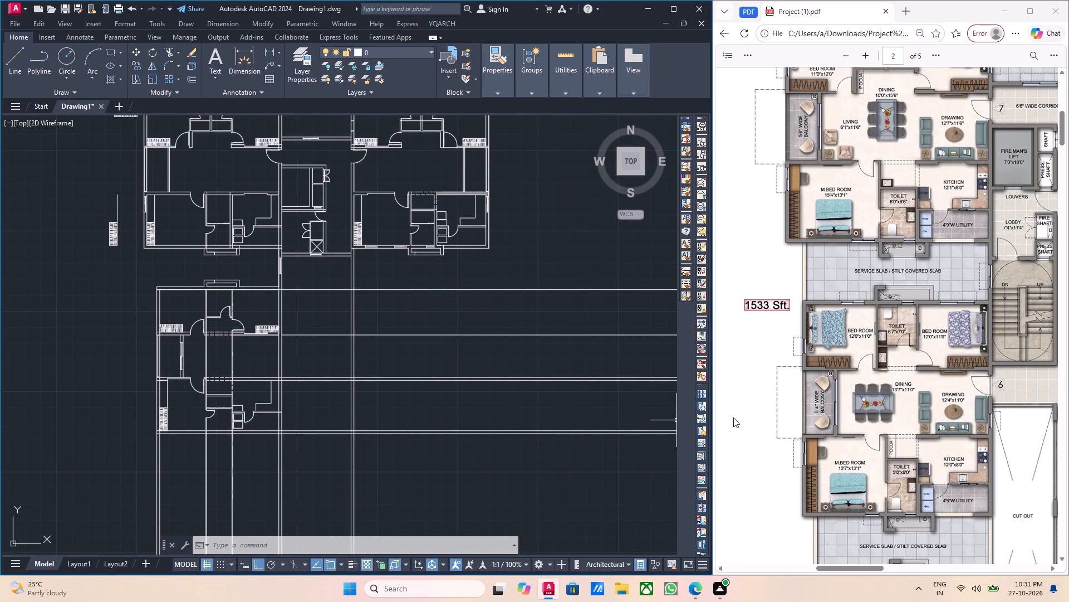
scroll(729, 416, down, 1)
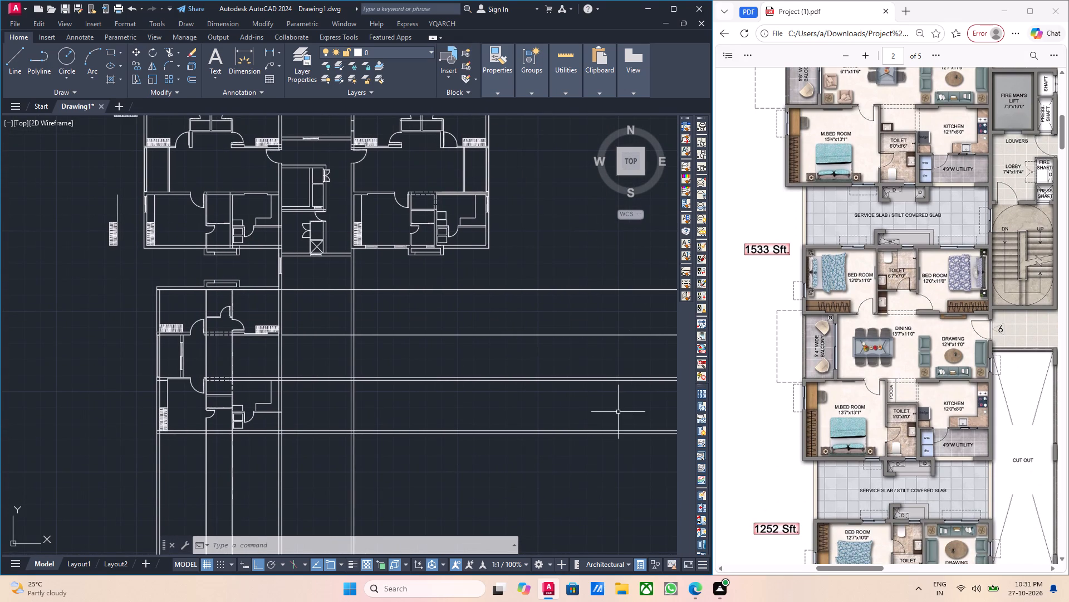
scroll(307, 357, up, 1)
ctrl+scroll(299, 354, down, 2)
middle_drag(920, 394, 963, 394)
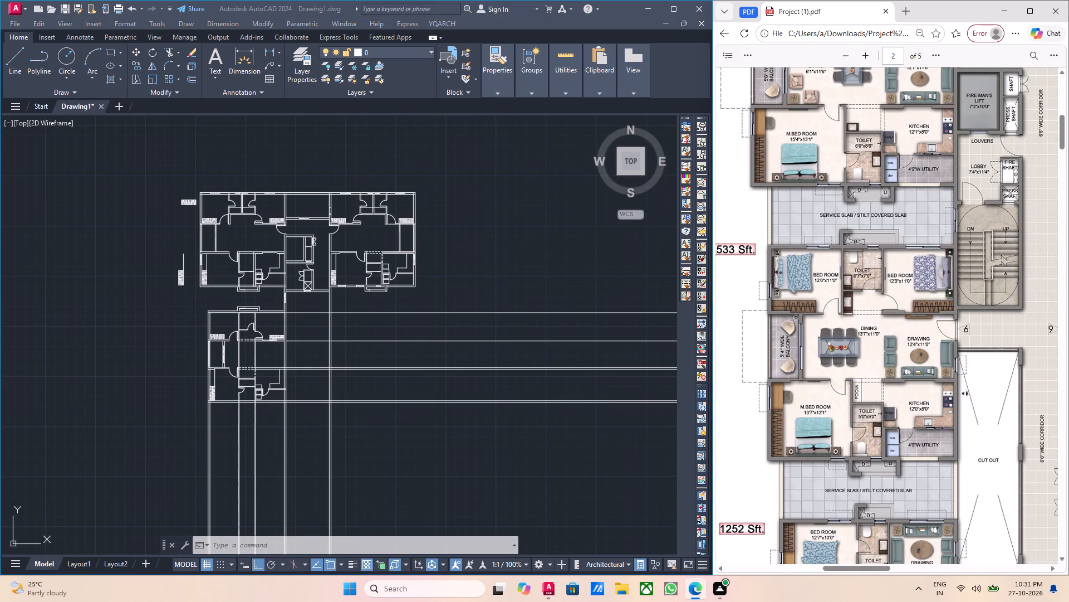
middle_drag(963, 394, 973, 394)
middle_drag(906, 391, 953, 392)
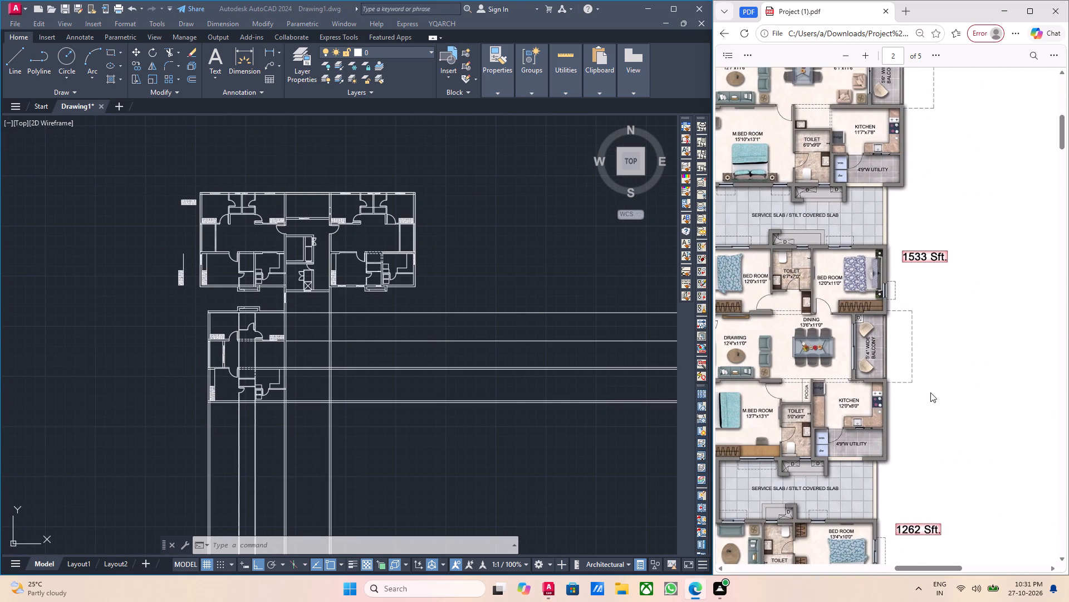
middle_drag(922, 380, 893, 381)
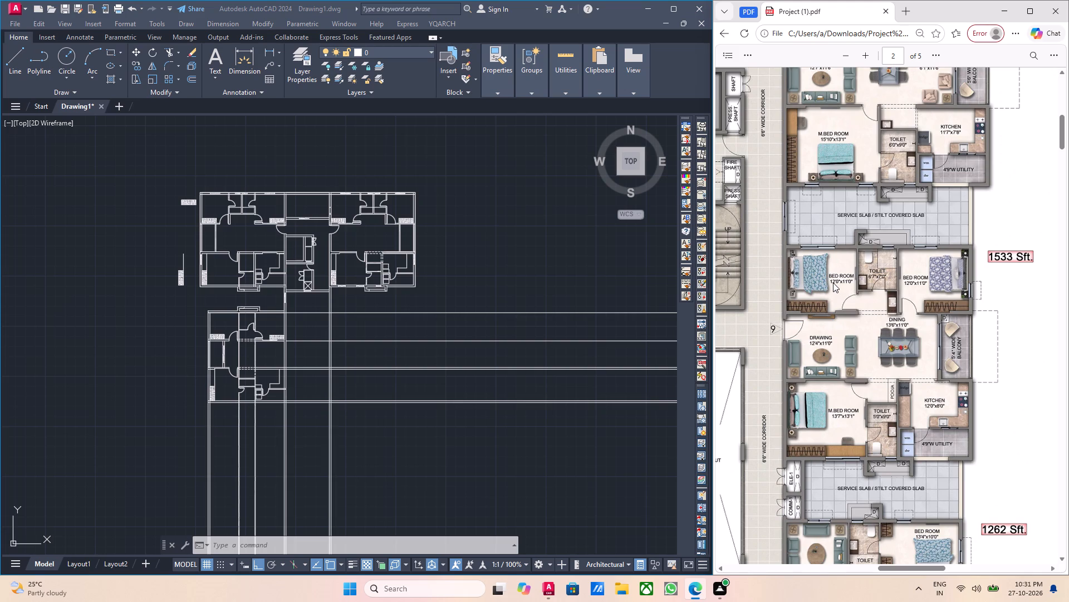
middle_click(913, 285)
ctrl+scroll(909, 284, down, 2)
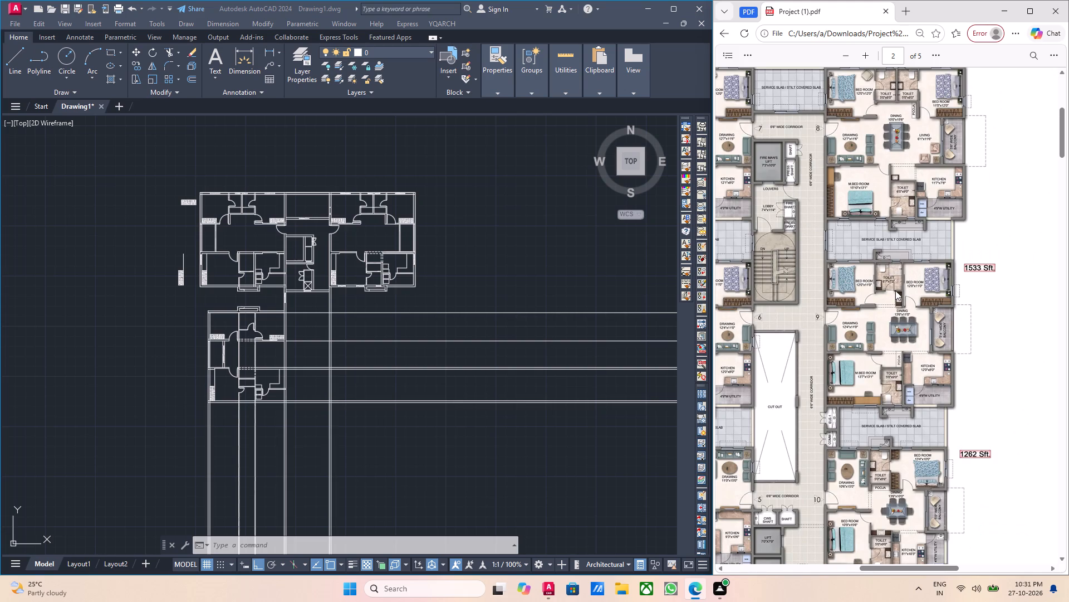
ctrl+scroll(895, 290, down, 1)
ctrl+middle_drag(761, 304, 822, 316)
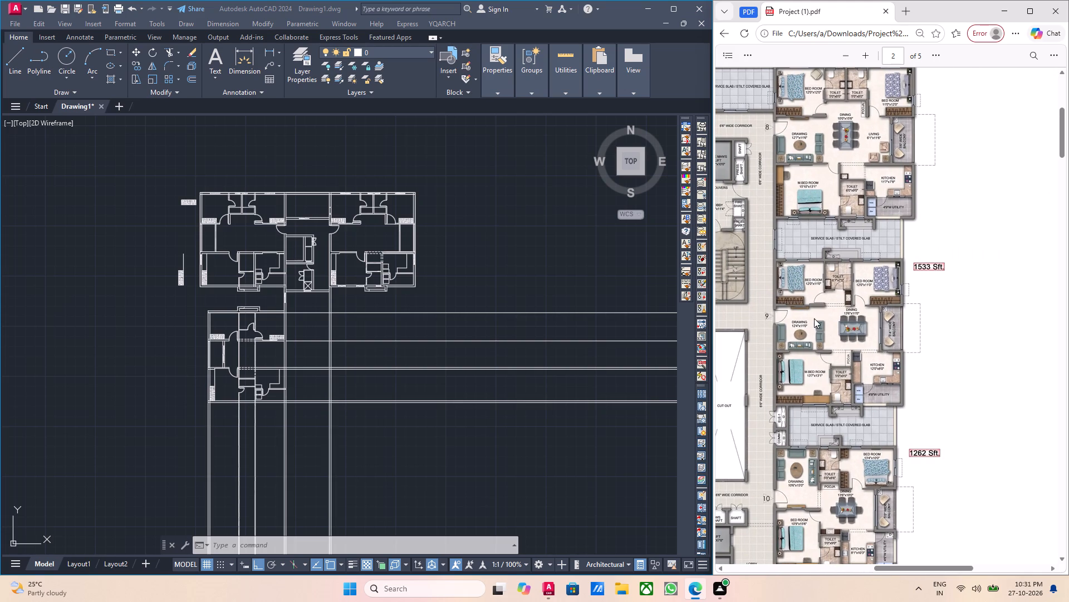
ctrl+middle_drag(814, 318, 781, 320)
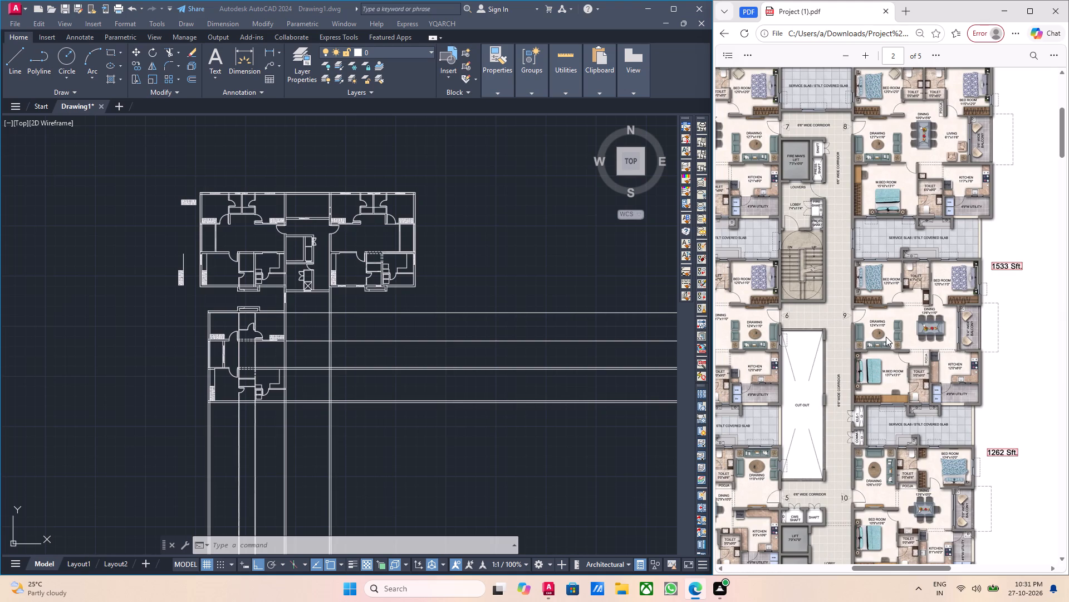
Review the drafted lower flat and its wall lines extending across the corridor against the reference plan.
middle_drag(349, 412, 419, 431)
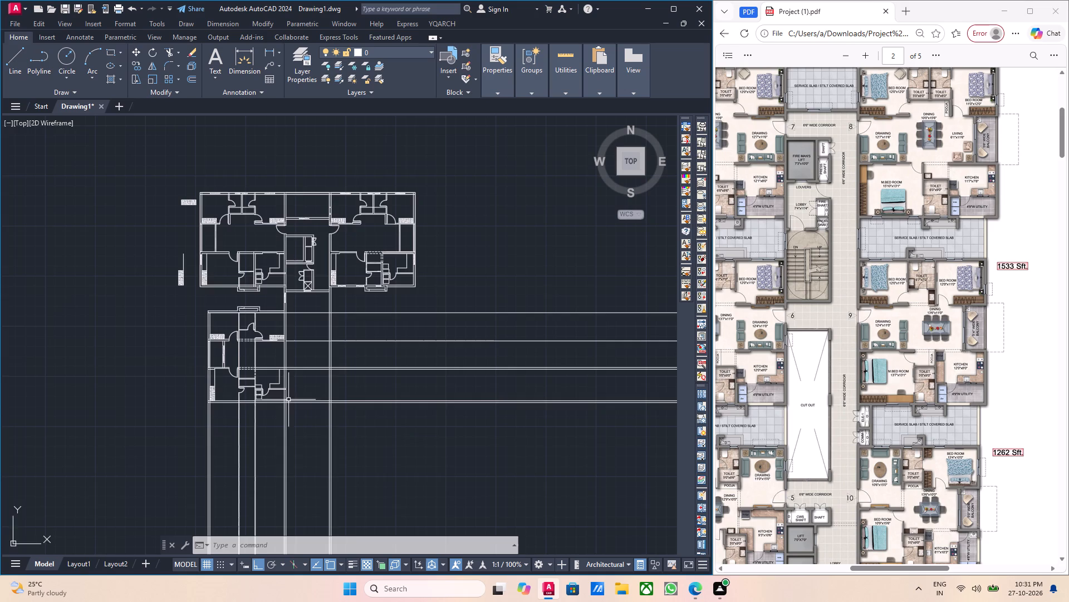
scroll(287, 400, up, 3)
scroll(286, 399, down, 3)
middle_drag(356, 389, 369, 412)
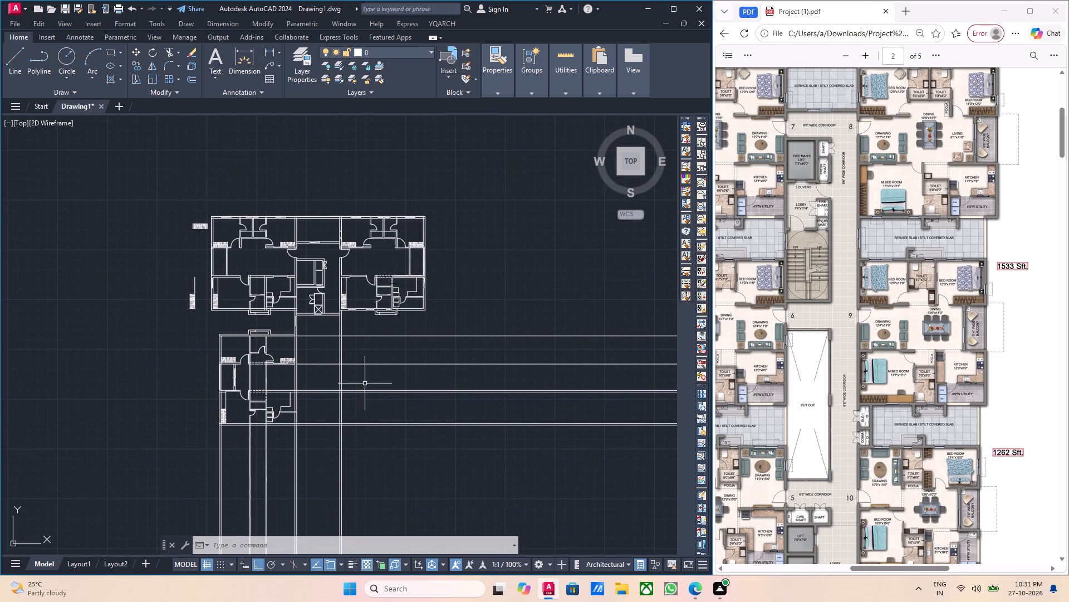
middle_drag(370, 385, 406, 391)
scroll(429, 344, up, 1)
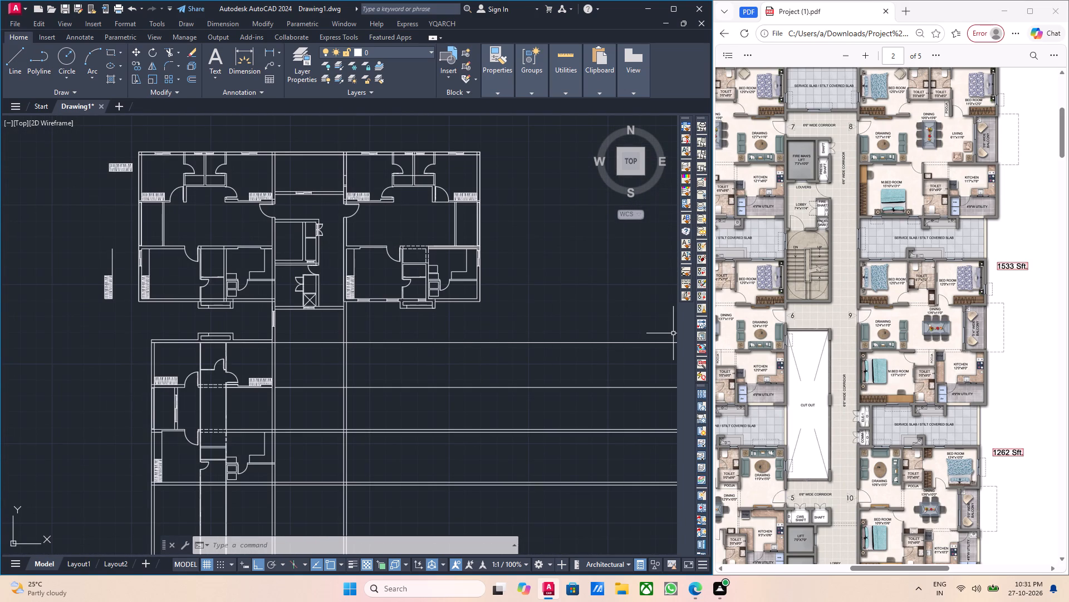
scroll(888, 185, up, 1)
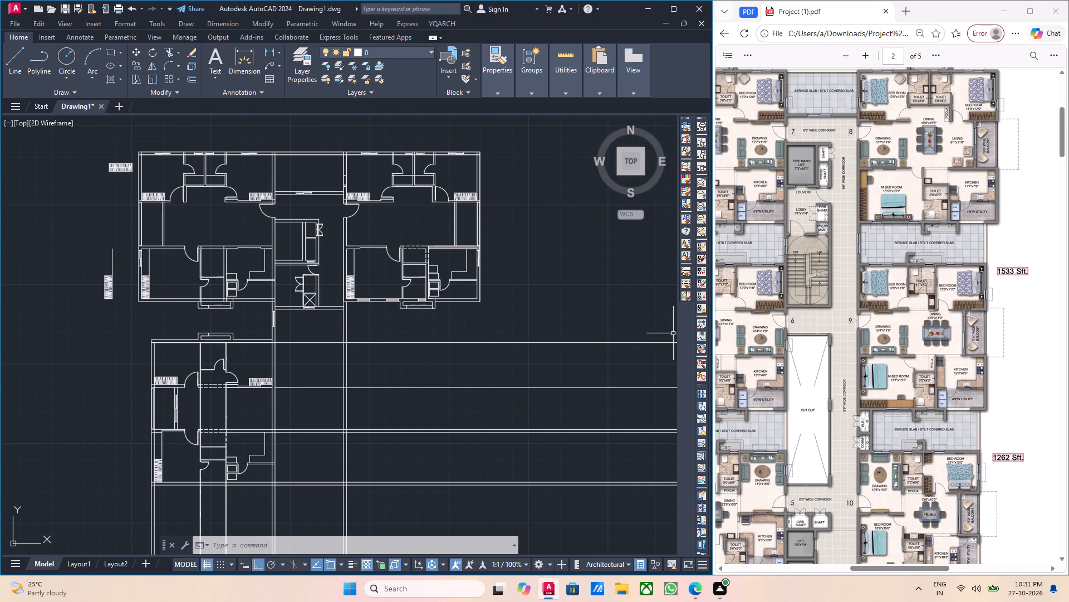
scroll(889, 191, down, 1)
middle_drag(222, 440, 367, 401)
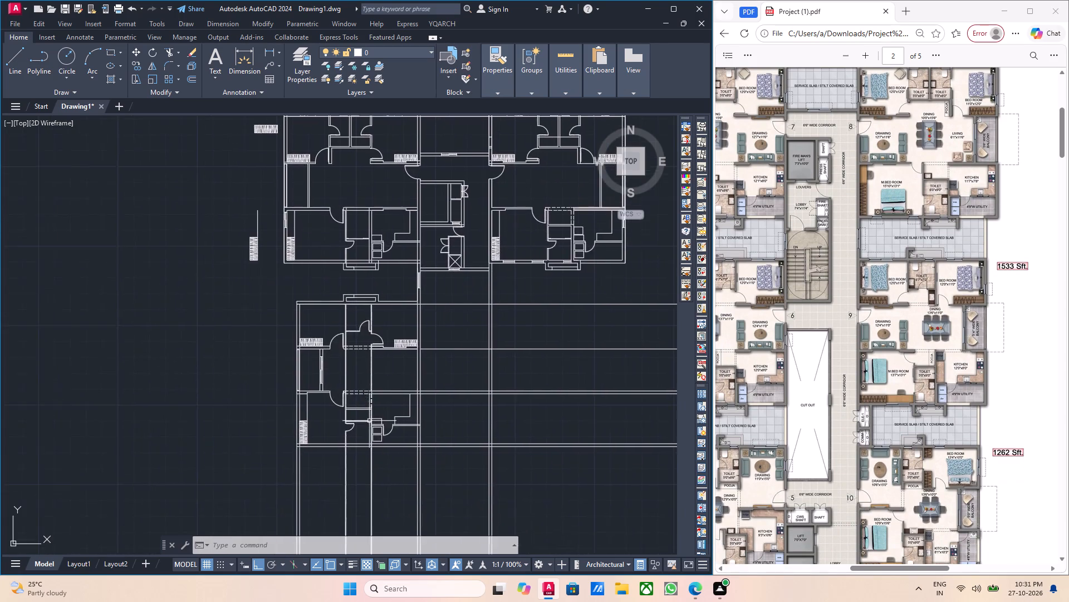
scroll(370, 421, up, 2)
scroll(418, 448, down, 2)
scroll(439, 458, up, 2)
scroll(403, 439, down, 1)
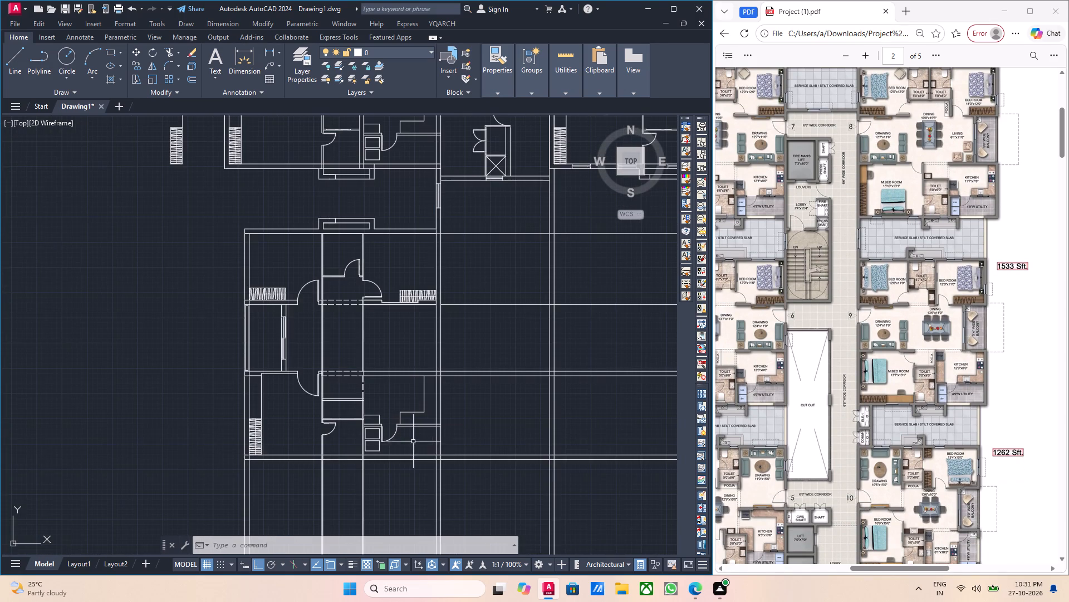
middle_drag(395, 443, 369, 444)
middle_drag(432, 424, 428, 429)
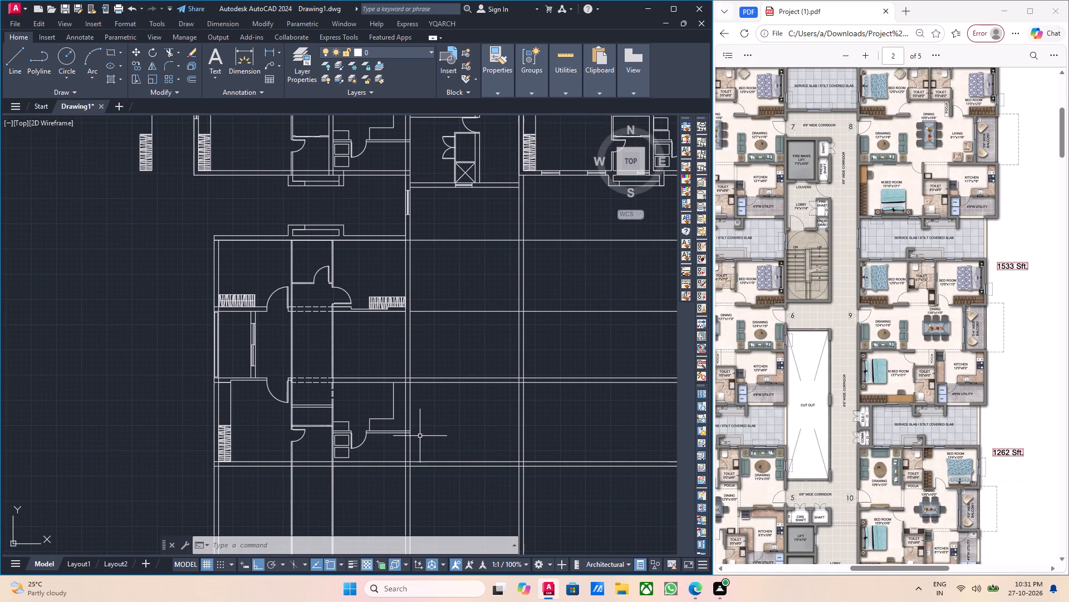
Trim the vertical wall and corridor lines that run down past the lower flat's bottom wall.
scroll(419, 436, down, 1)
middle_drag(350, 448, 310, 386)
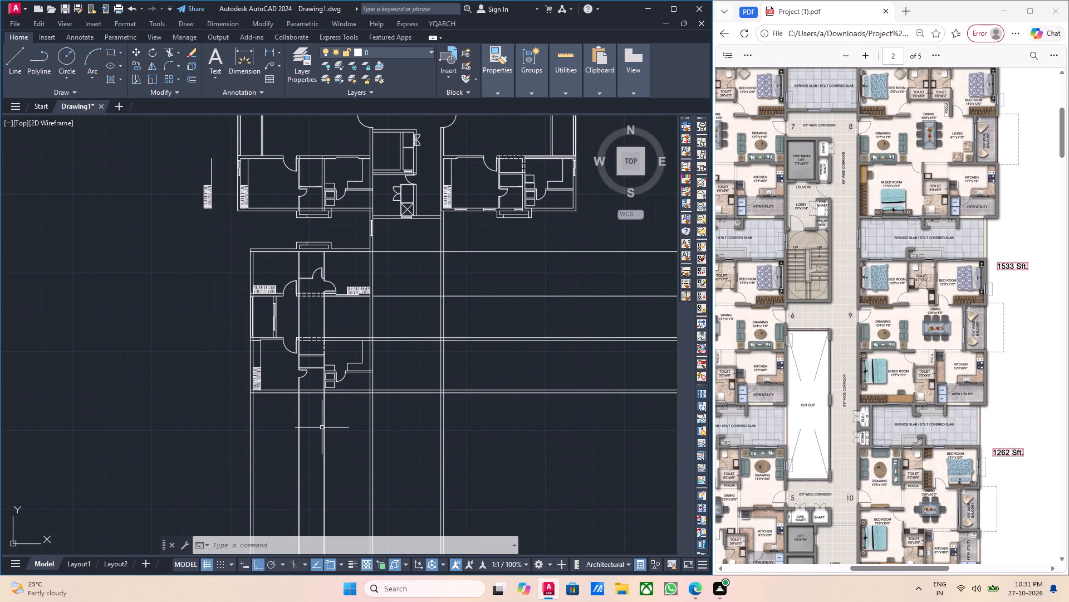
scroll(437, 428, down, 1)
middle_drag(433, 427, 418, 367)
scroll(434, 397, up, 1)
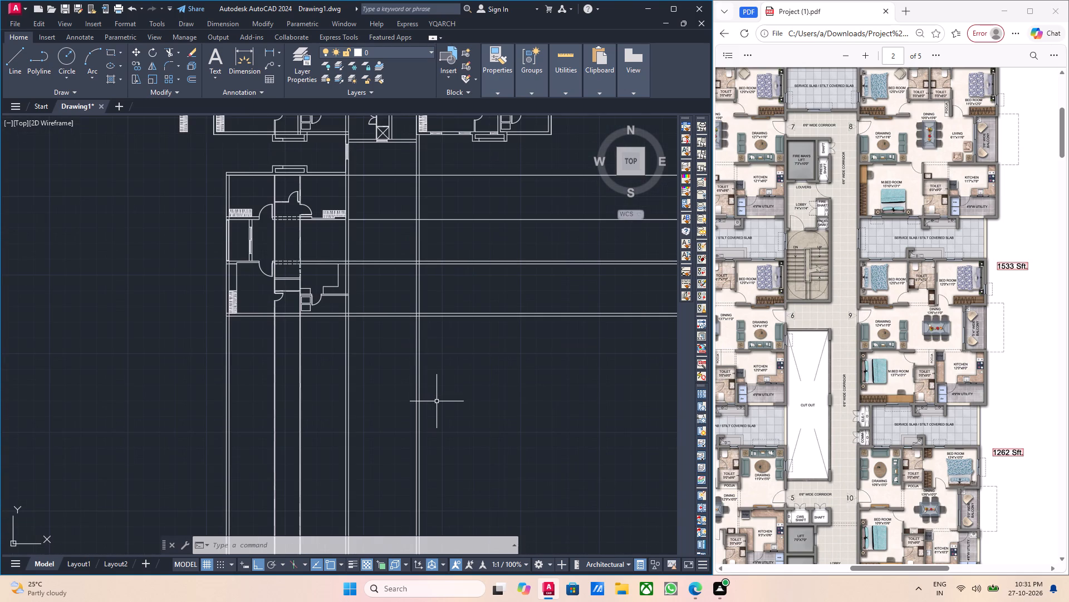
text(tr)
key(Return)
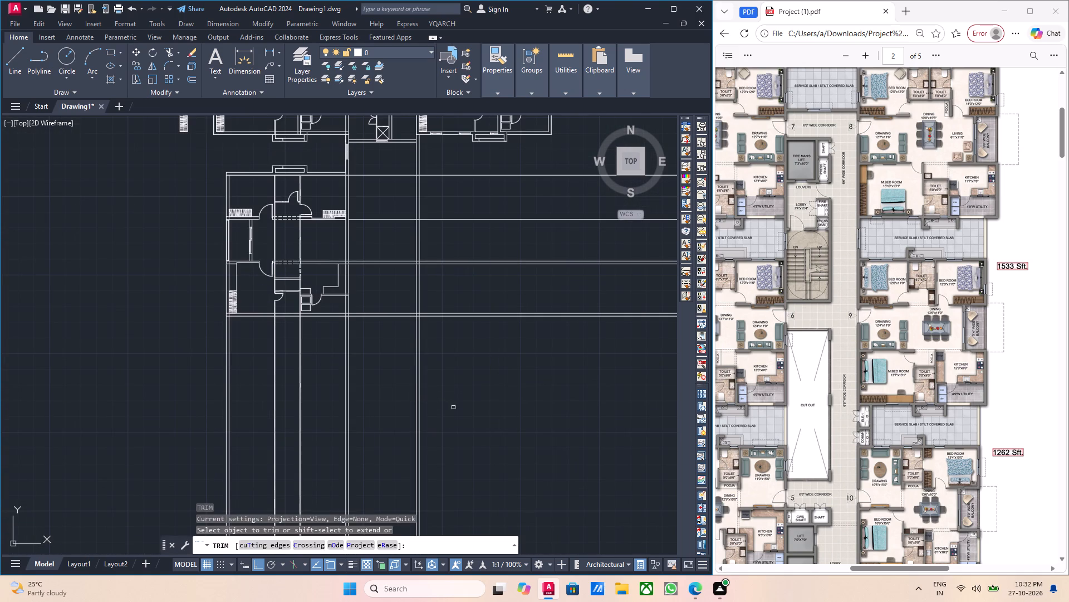
click(453, 407)
click(206, 411)
Trim the lower flat's horizontal wall lines where they extend beyond the corridor's far wall.
scroll(403, 395, down, 2)
middle_drag(500, 405, 489, 409)
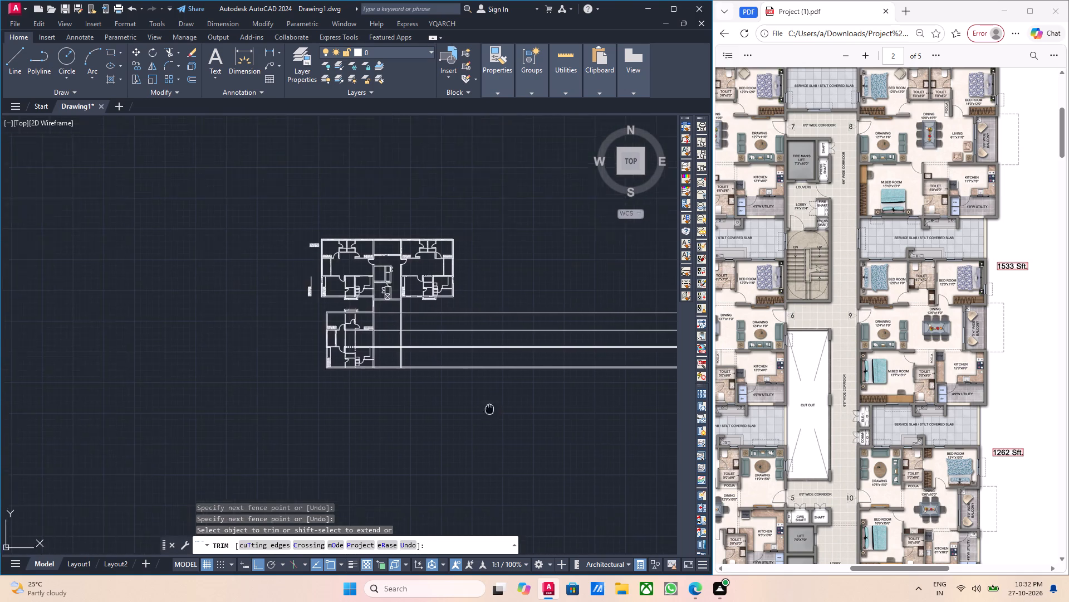
middle_drag(489, 409, 448, 414)
drag(521, 401, 517, 383)
drag(523, 404, 510, 356)
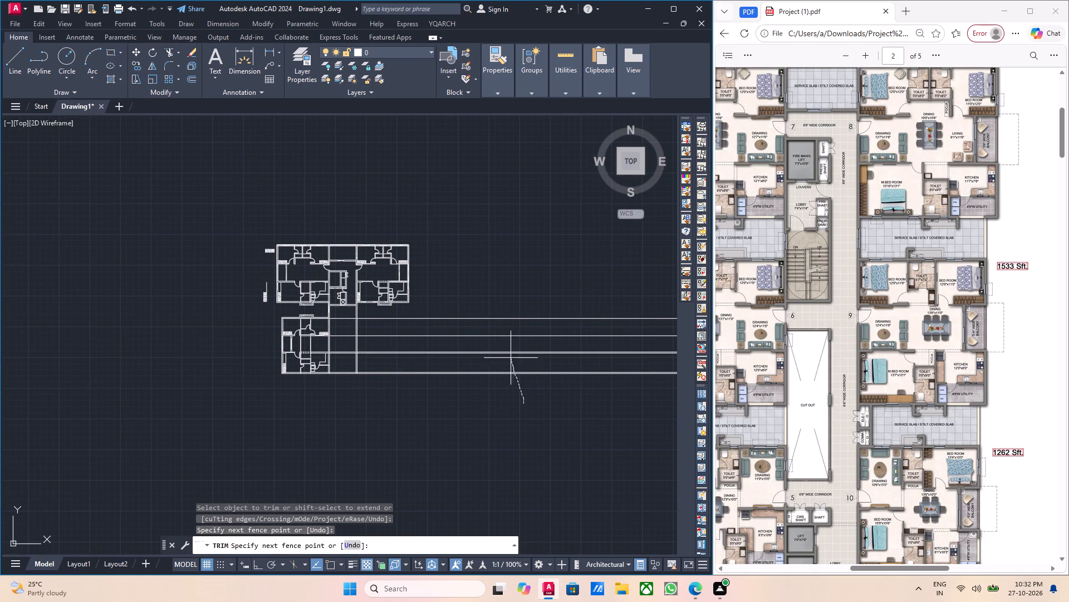
drag(510, 356, 494, 303)
middle_drag(393, 360, 550, 373)
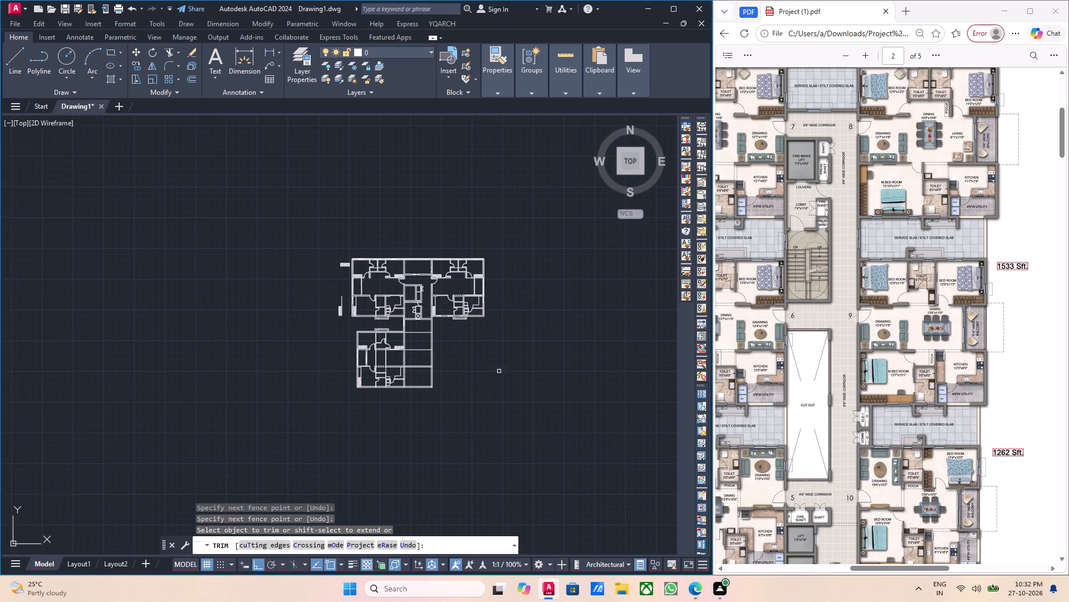
scroll(449, 356, up, 2)
key(Escape)
scroll(529, 375, up, 3)
key(Escape)
Shorten the lower flat's top inner wall line by stretching its far end back across the corridor to the flat's corridor-side wall.
scroll(372, 338, down, 3)
middle_drag(340, 314, 468, 321)
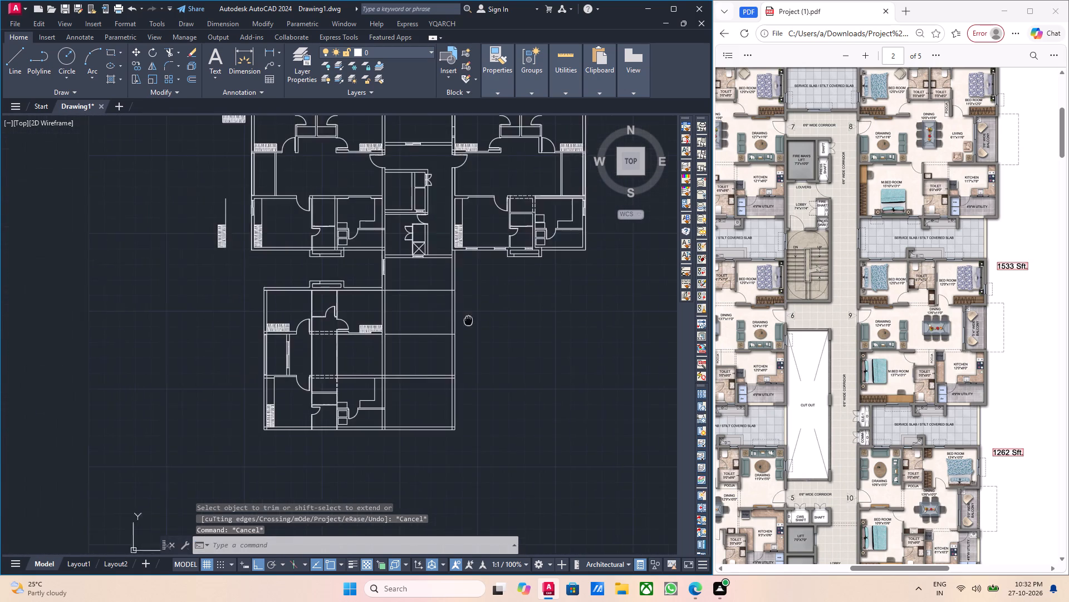
middle_drag(468, 321, 478, 321)
scroll(399, 288, up, 2)
scroll(451, 309, up, 2)
middle_drag(464, 313, 438, 358)
scroll(410, 331, down, 3)
middle_drag(413, 329, 417, 334)
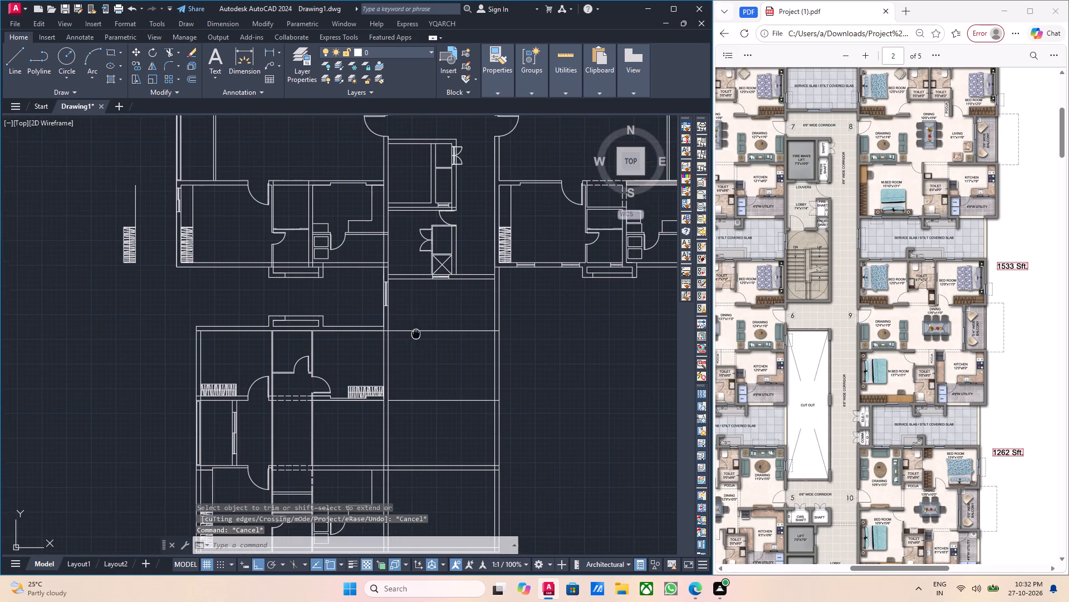
middle_drag(417, 334, 420, 337)
scroll(384, 331, up, 3)
click(383, 329)
key(Escape)
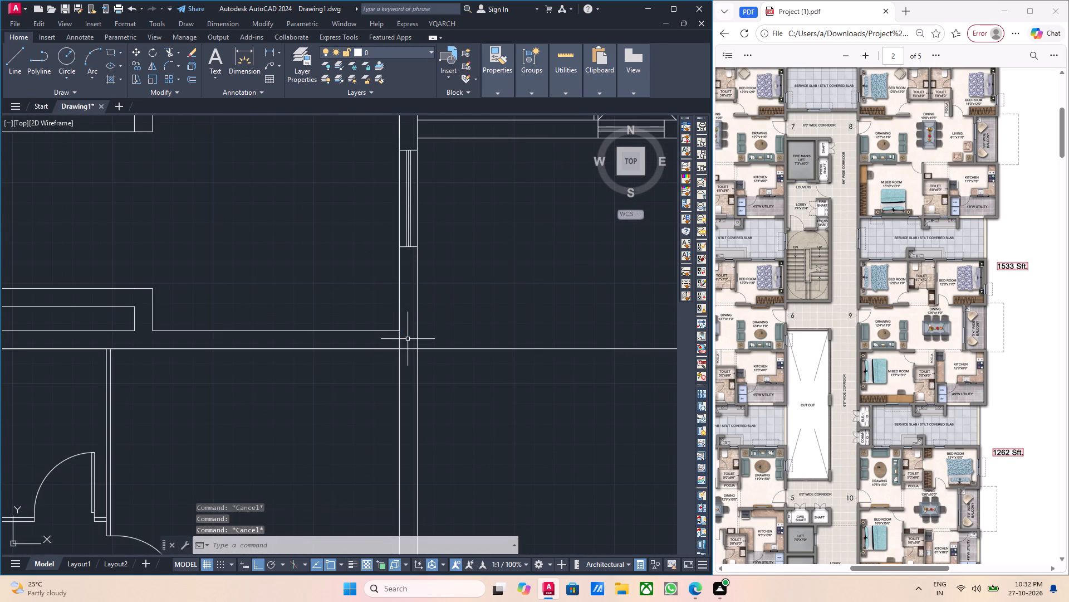
scroll(408, 339, down, 3)
middle_drag(470, 341, 443, 342)
scroll(369, 346, up, 2)
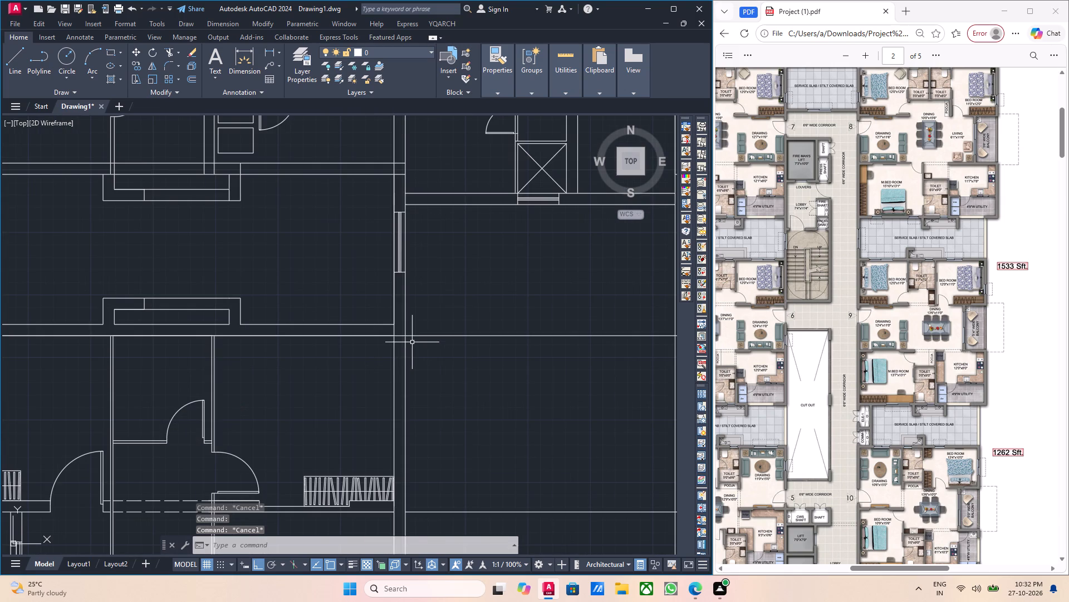
click(414, 334)
click(424, 339)
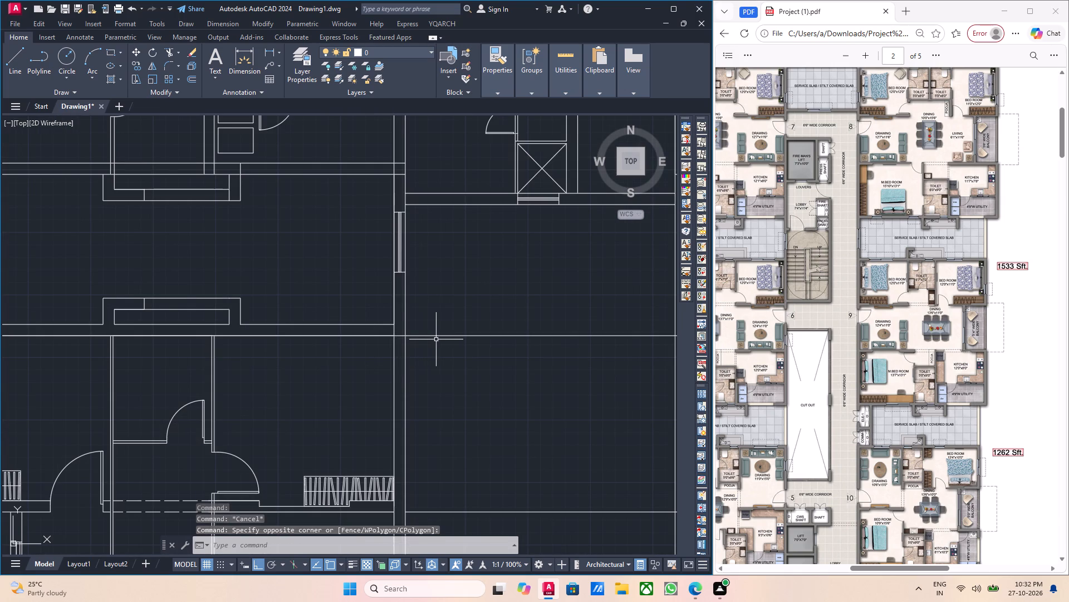
click(439, 339)
click(435, 335)
scroll(457, 346, down, 2)
middle_drag(530, 356, 487, 365)
scroll(499, 358, up, 2)
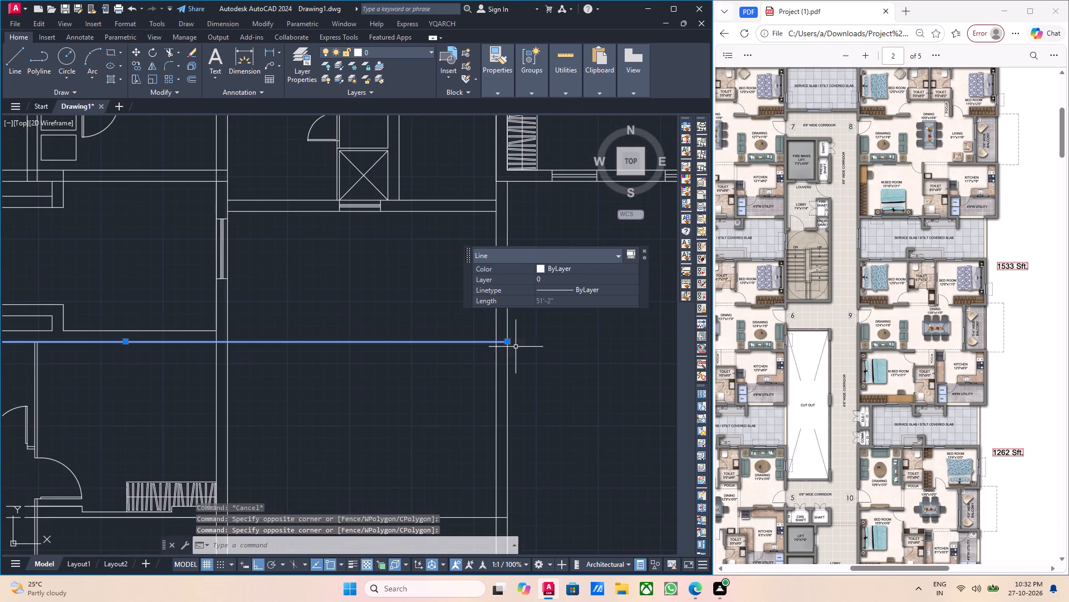
click(507, 343)
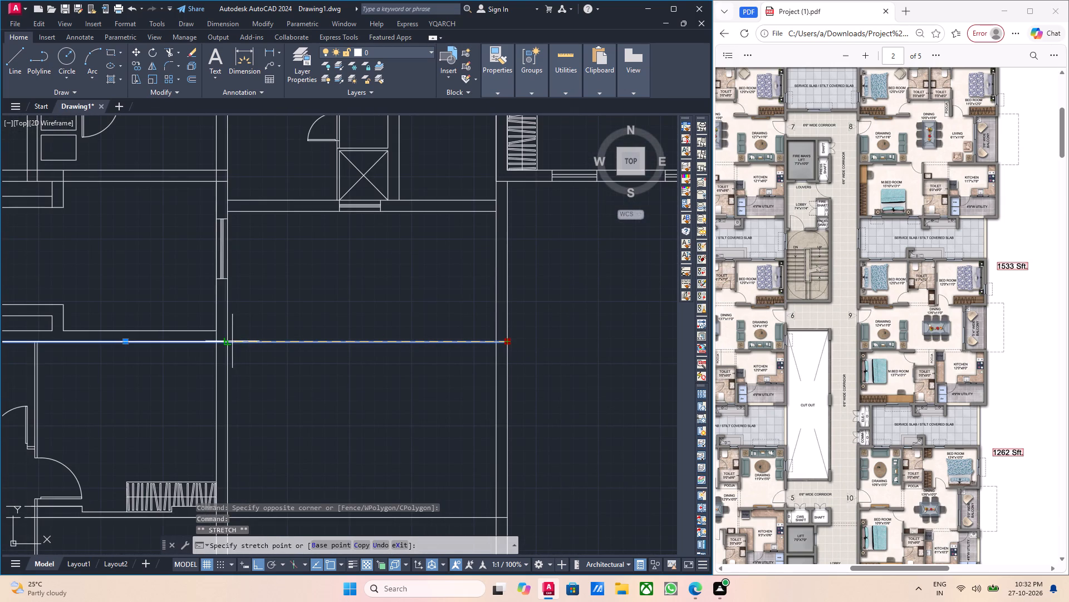
click(228, 342)
key(grave)
key(Escape)
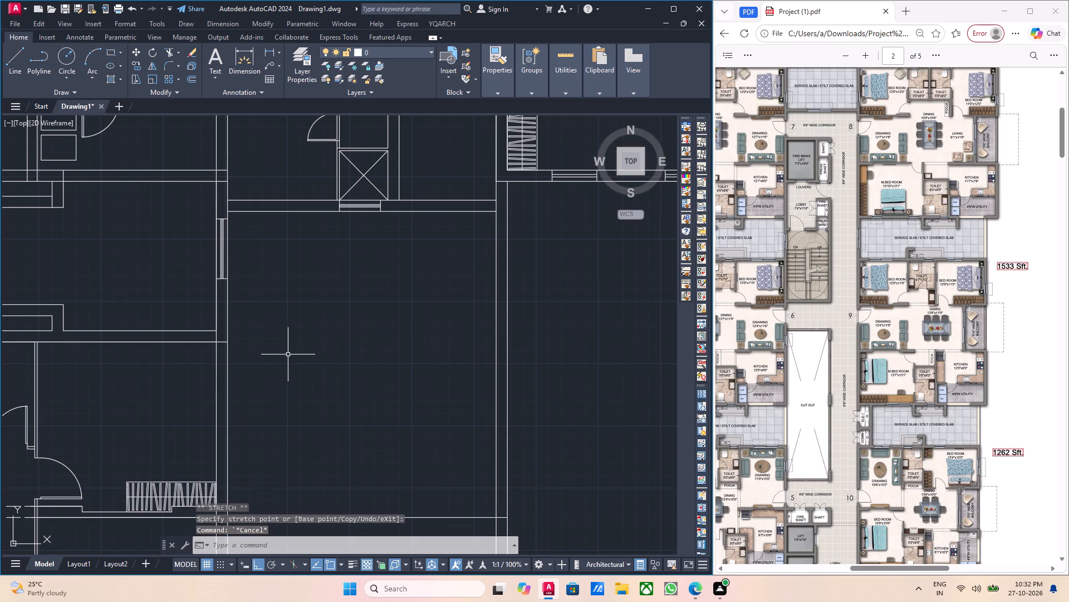
Draw a horizontal line across the corridor from the shortened wall line's end to the inner face of the opposite corridor wall.
key(l)
key(Return)
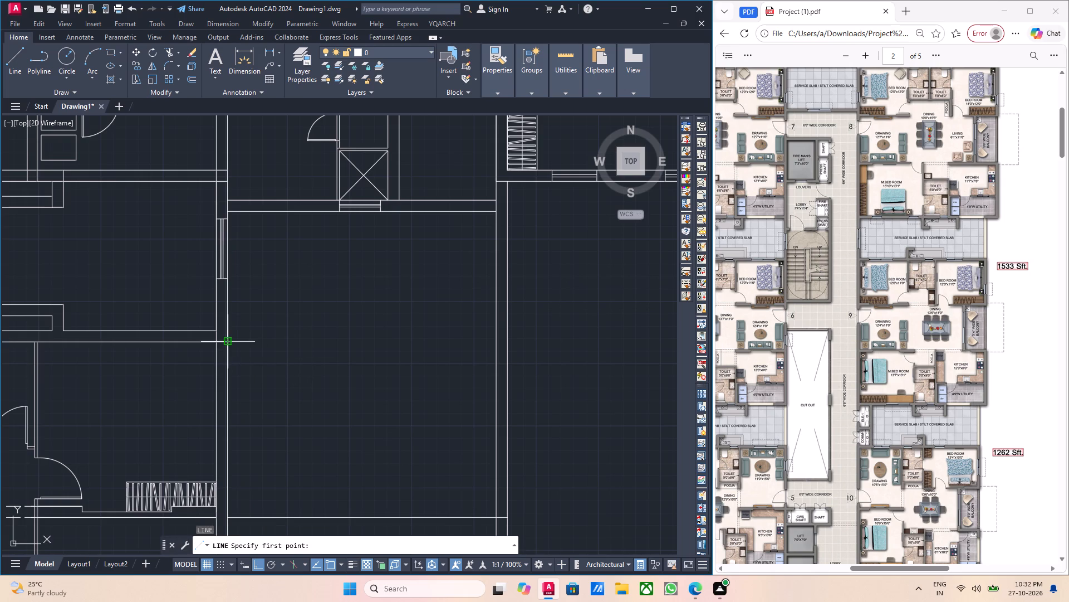
click(229, 343)
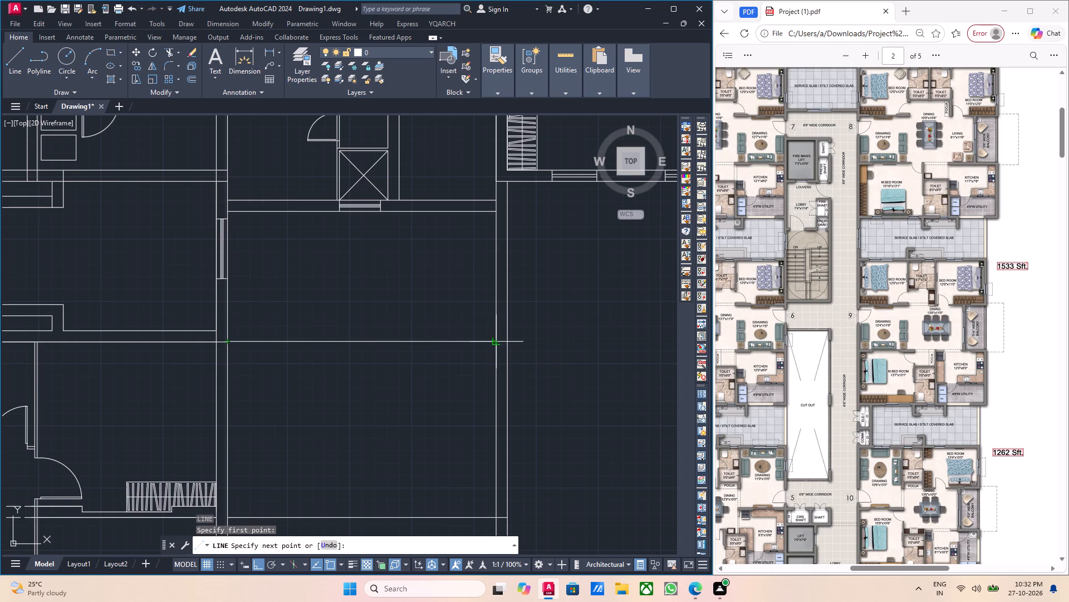
click(496, 342)
key(Escape)
scroll(496, 342, down, 3)
key(grave)
key(Escape)
Mirror the complete lower flat across a vertical axis through the midpoint of the horizontal corridor line, keeping the source objects.
scroll(448, 381, up, 1)
middle_drag(456, 379, 539, 332)
scroll(536, 343, up, 2)
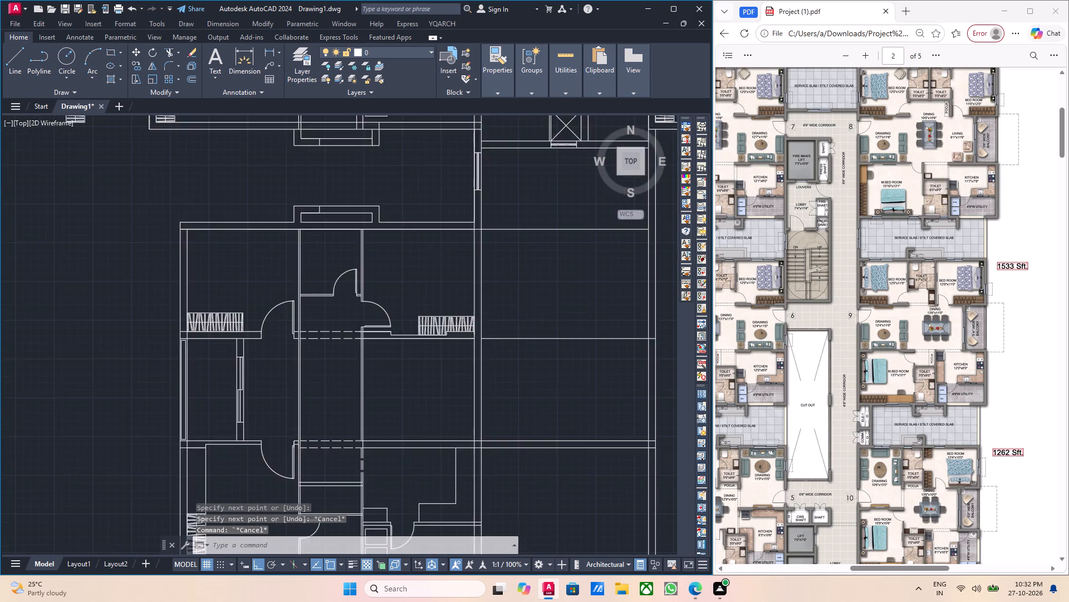
scroll(528, 363, down, 2)
middle_drag(543, 390, 527, 390)
scroll(518, 385, down, 1)
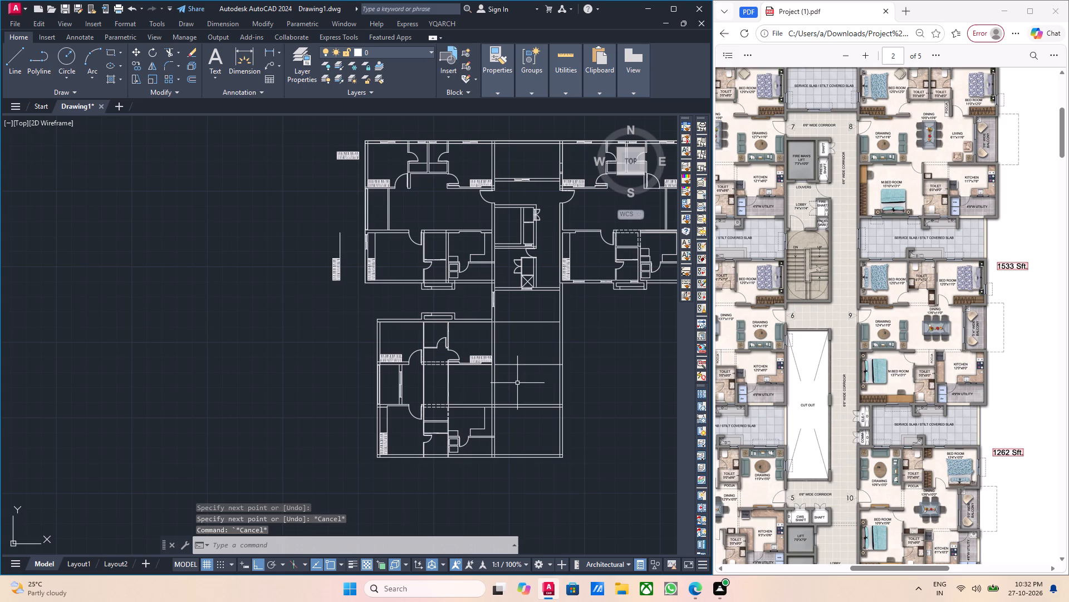
middle_drag(536, 375, 513, 378)
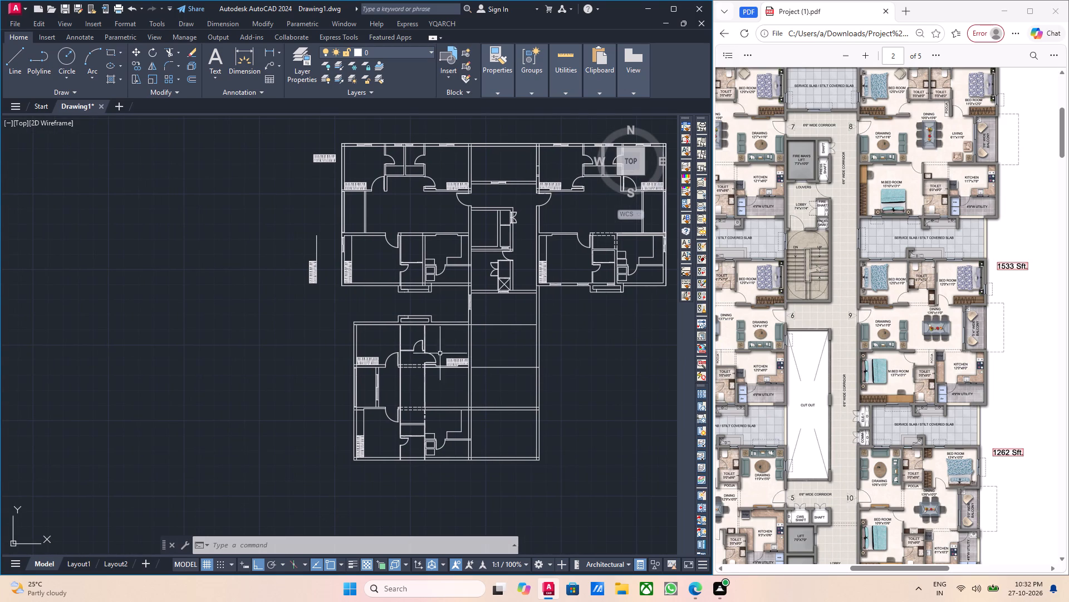
key(Escape)
scroll(360, 396, up, 1)
scroll(456, 458, down, 1)
scroll(496, 494, up, 1)
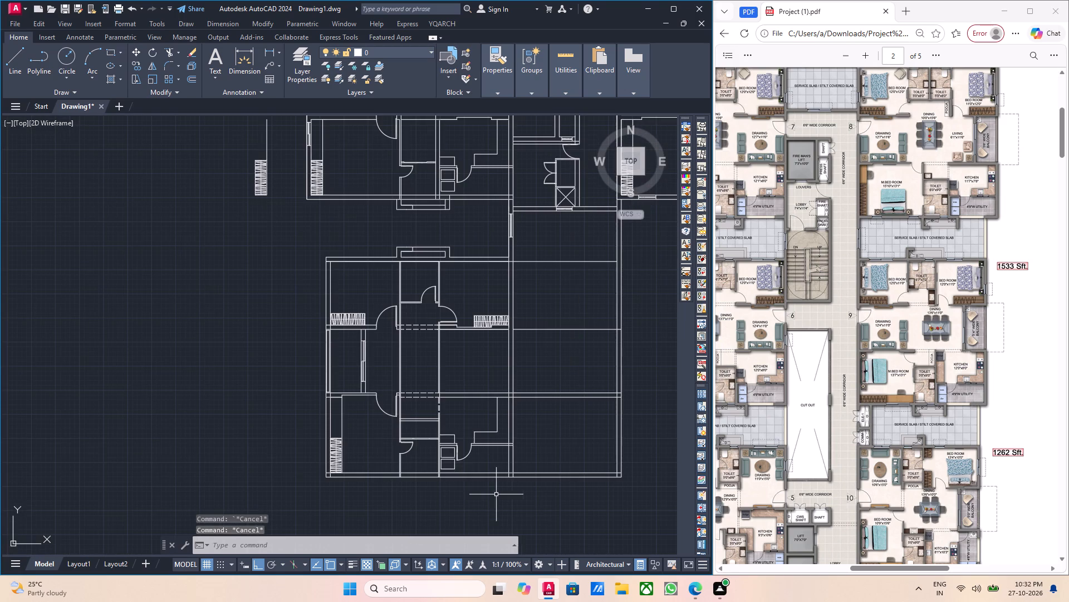
drag(496, 494, 464, 483)
click(308, 246)
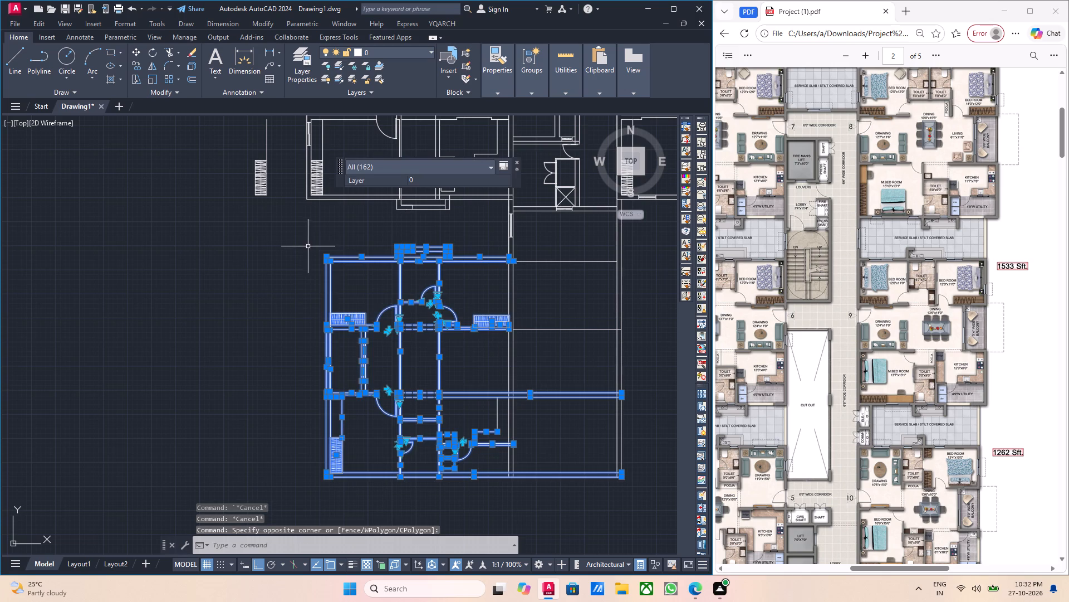
scroll(496, 384, up, 1)
drag(553, 376, 547, 373)
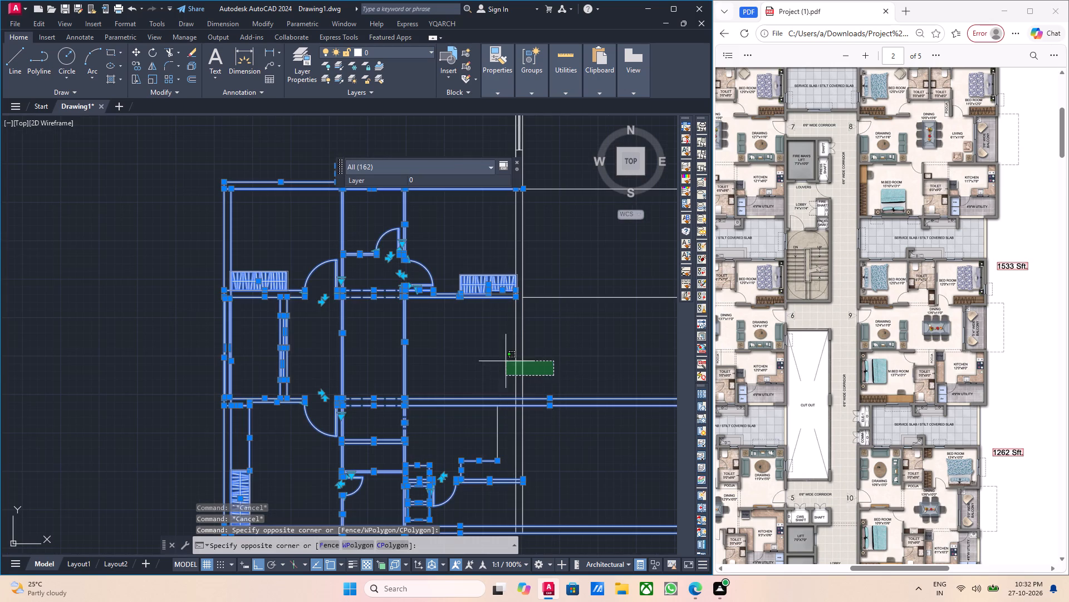
click(484, 357)
scroll(498, 342, down, 2)
middle_drag(496, 353, 497, 368)
scroll(464, 344, down, 1)
middle_drag(479, 352, 371, 378)
scroll(394, 386, up, 2)
middle_drag(405, 379, 398, 397)
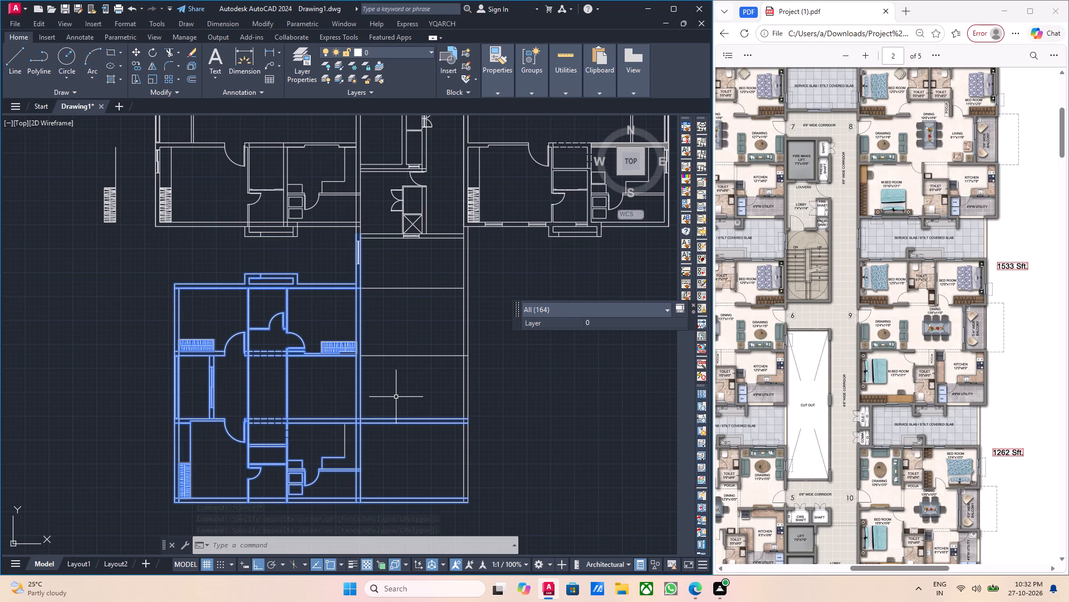
key(m)
key(i)
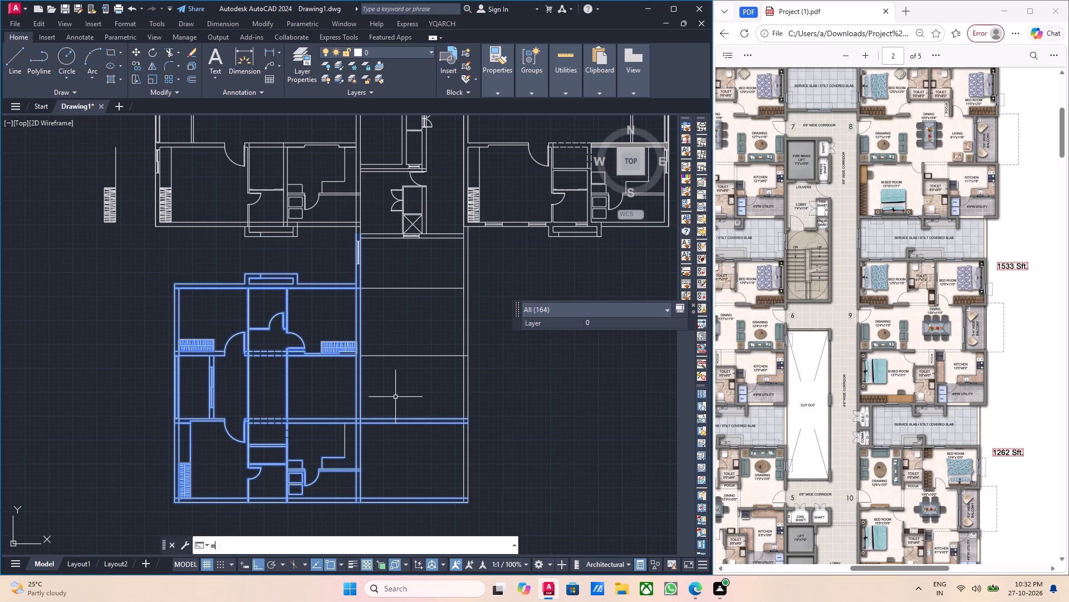
key(Return)
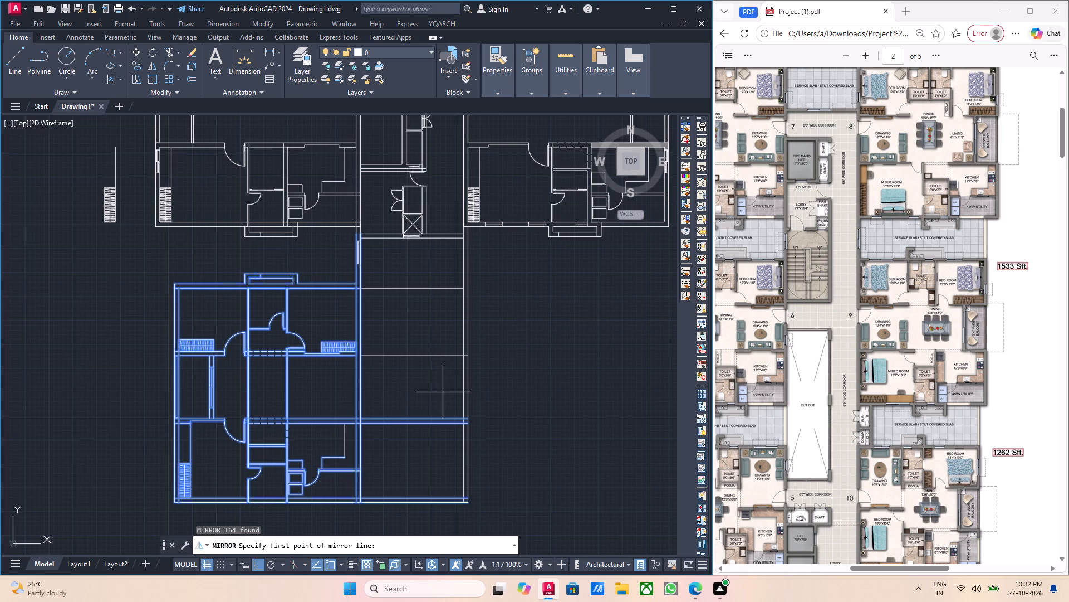
click(411, 289)
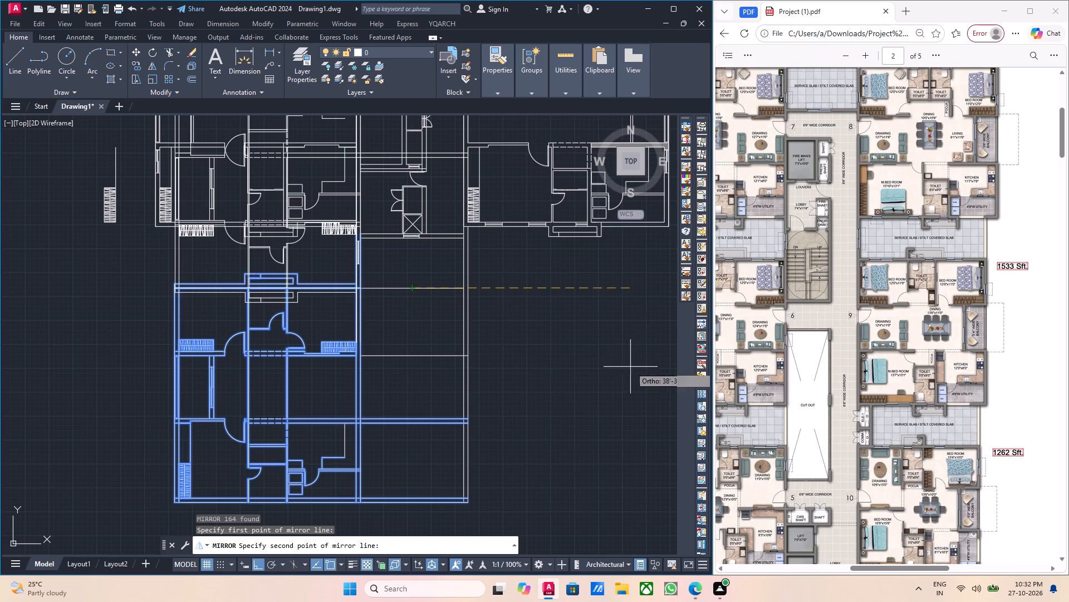
scroll(604, 384, down, 2)
middle_drag(594, 399, 351, 399)
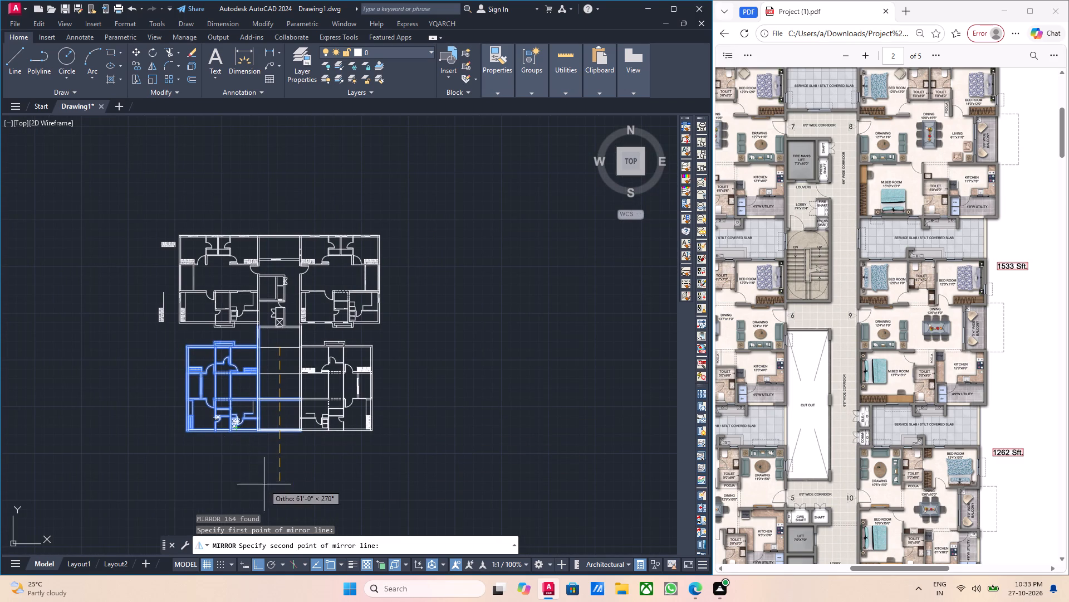
middle_drag(281, 480, 337, 399)
click(350, 424)
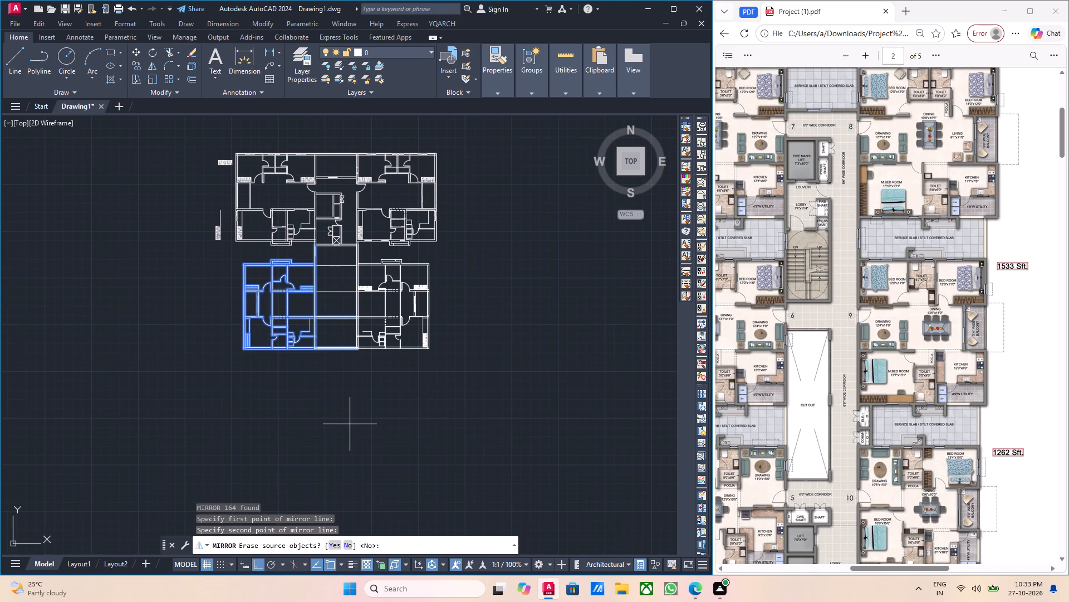
middle_drag(444, 412, 496, 428)
scroll(428, 416, up, 2)
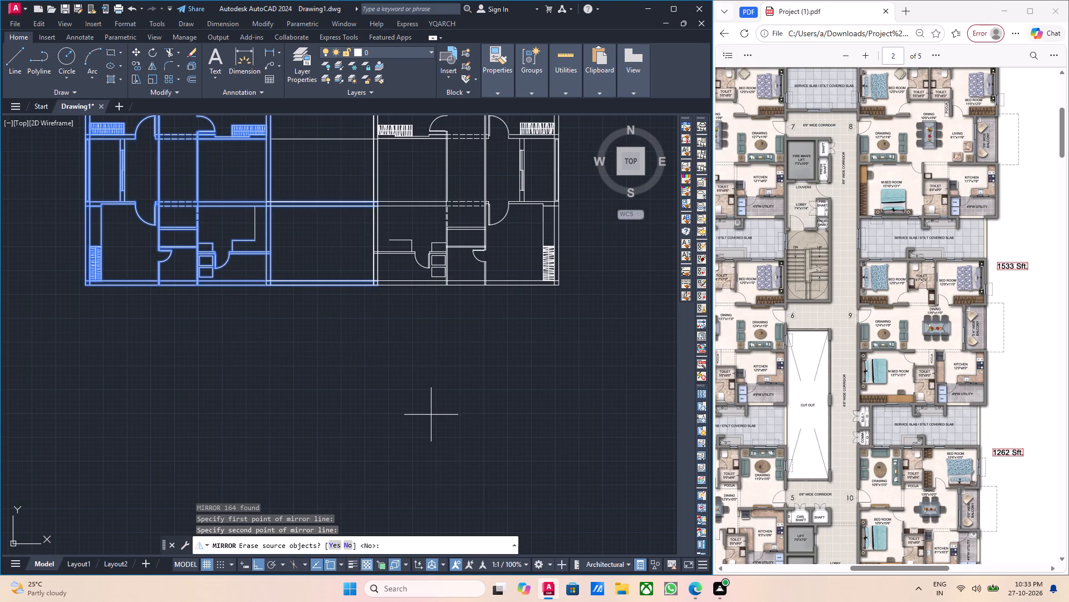
click(433, 415)
click(345, 543)
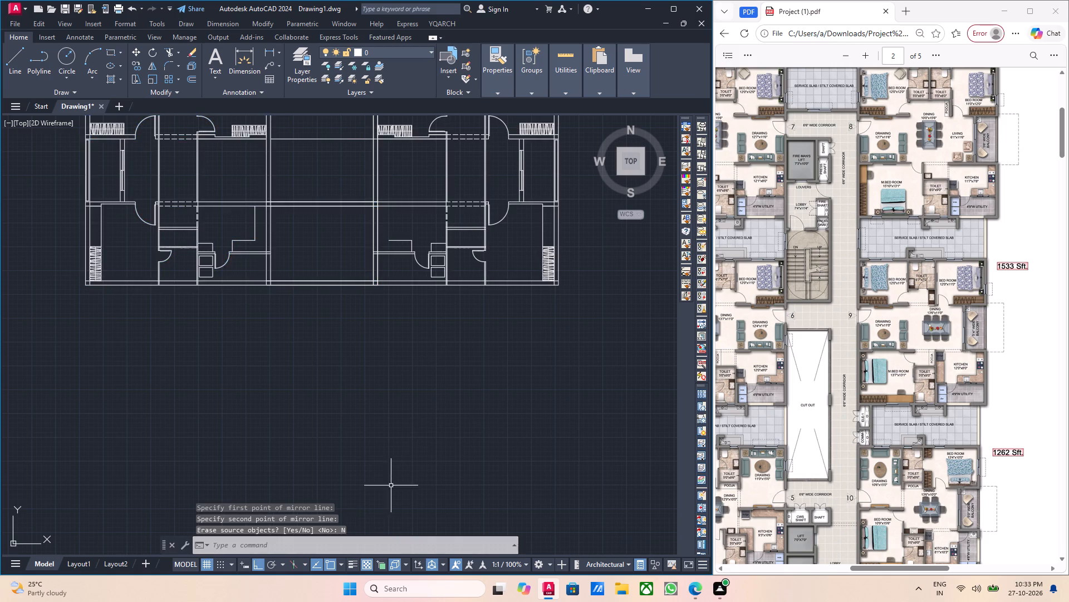
Examine the mirrored flat and the corridor area between the two lower flats against the reference plan.
middle_drag(443, 429, 448, 503)
scroll(444, 386, up, 1)
middle_drag(449, 468, 449, 506)
scroll(497, 443, down, 2)
middle_drag(505, 439, 474, 465)
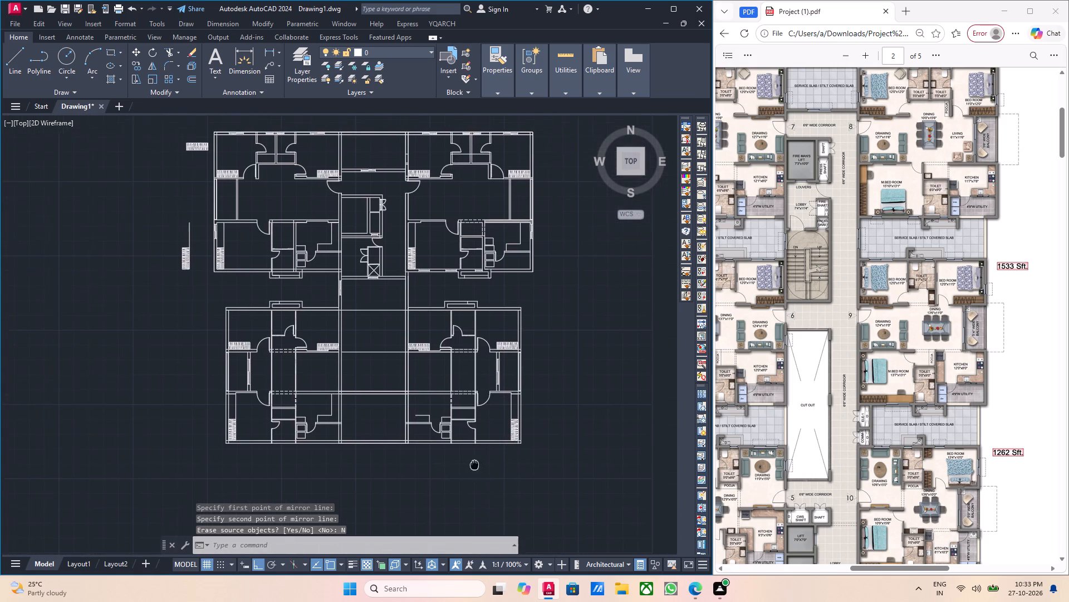
middle_drag(474, 465, 473, 466)
scroll(490, 435, up, 2)
click(469, 451)
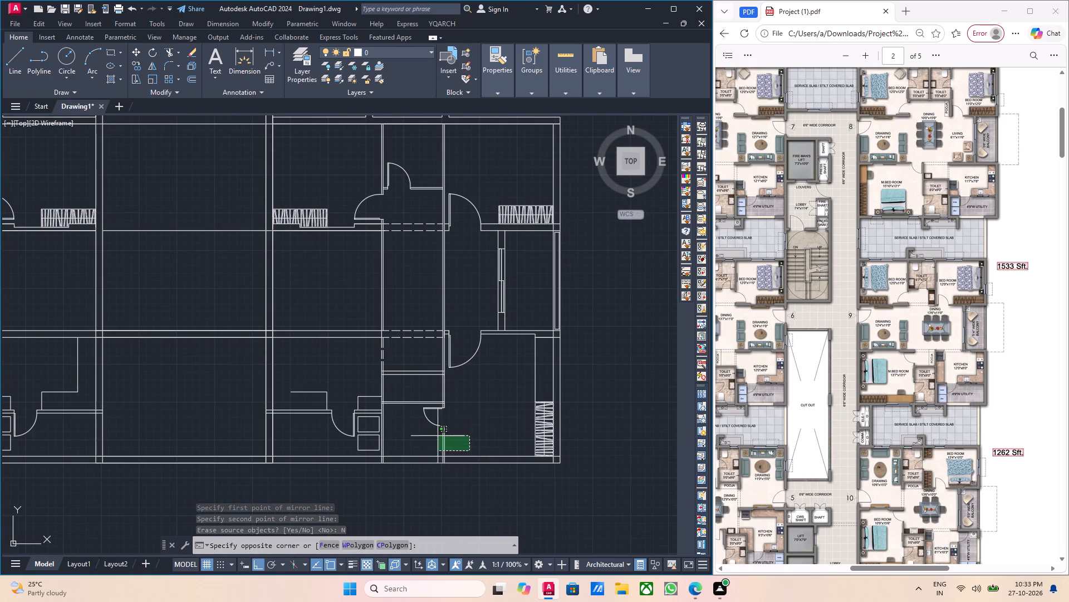
click(472, 402)
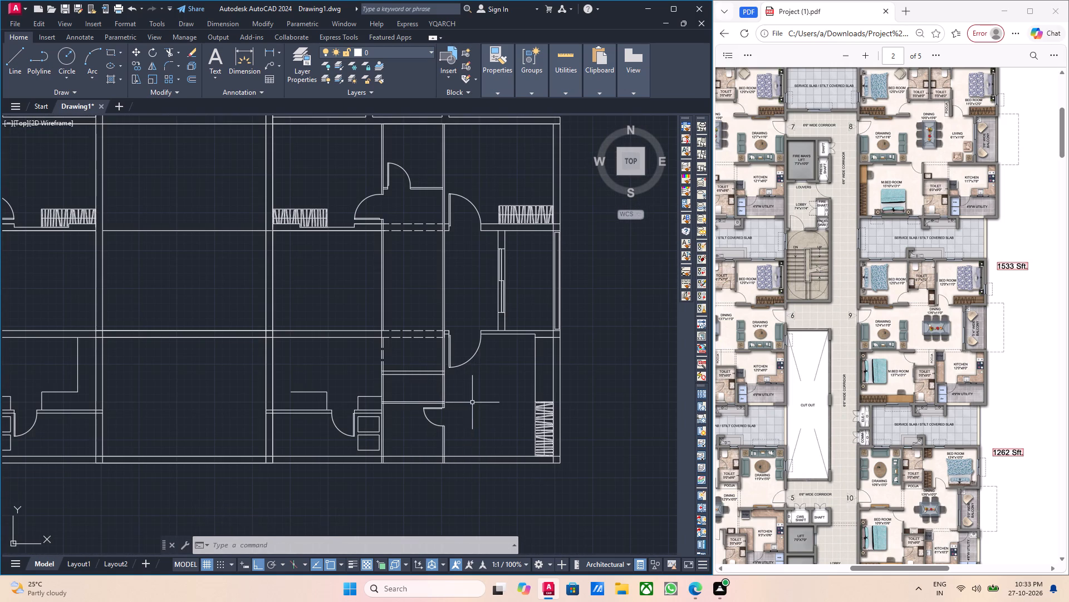
scroll(468, 427, down, 1)
middle_drag(438, 428, 523, 420)
scroll(261, 424, up, 1)
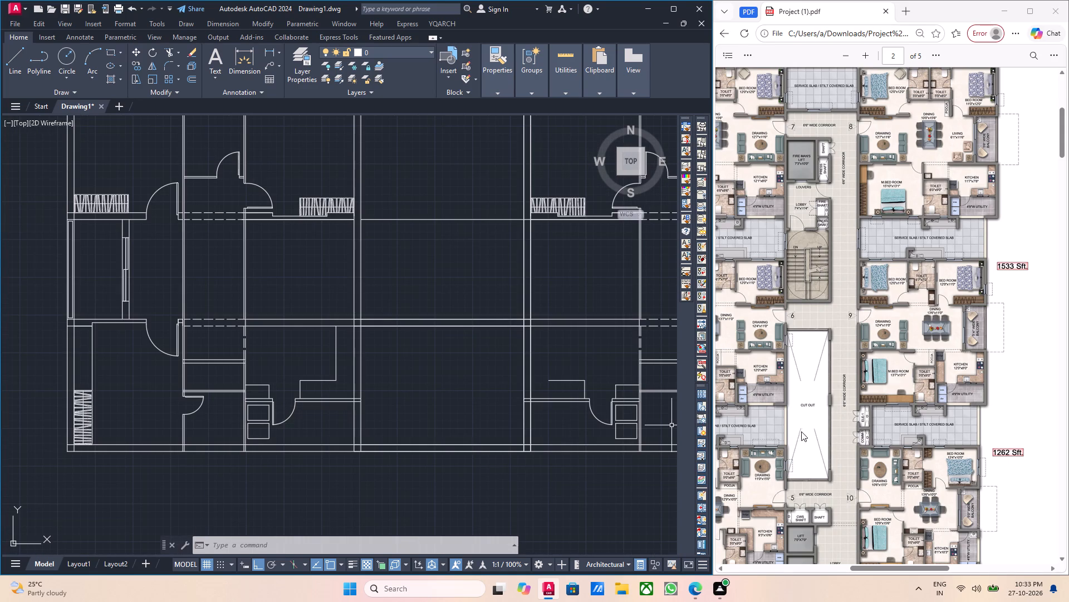
Delete the wardrobe and the wall line above it from the mirrored lower flat's bottom outer-corner bedroom.
middle_drag(840, 428, 812, 425)
middle_drag(819, 425, 864, 421)
scroll(578, 425, down, 2)
middle_drag(636, 424, 522, 423)
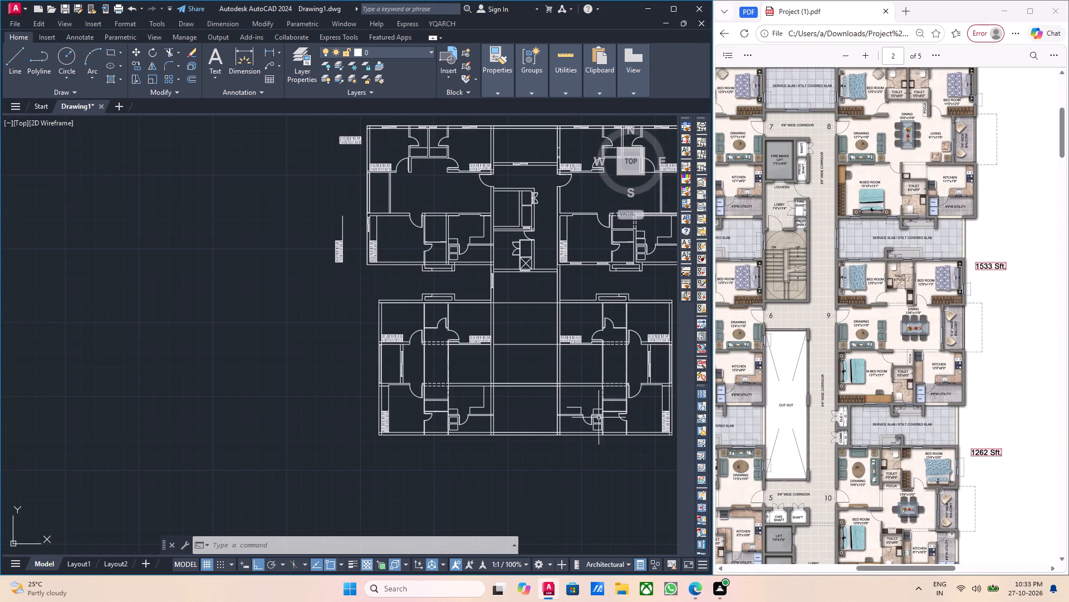
scroll(675, 432, up, 4)
click(643, 414)
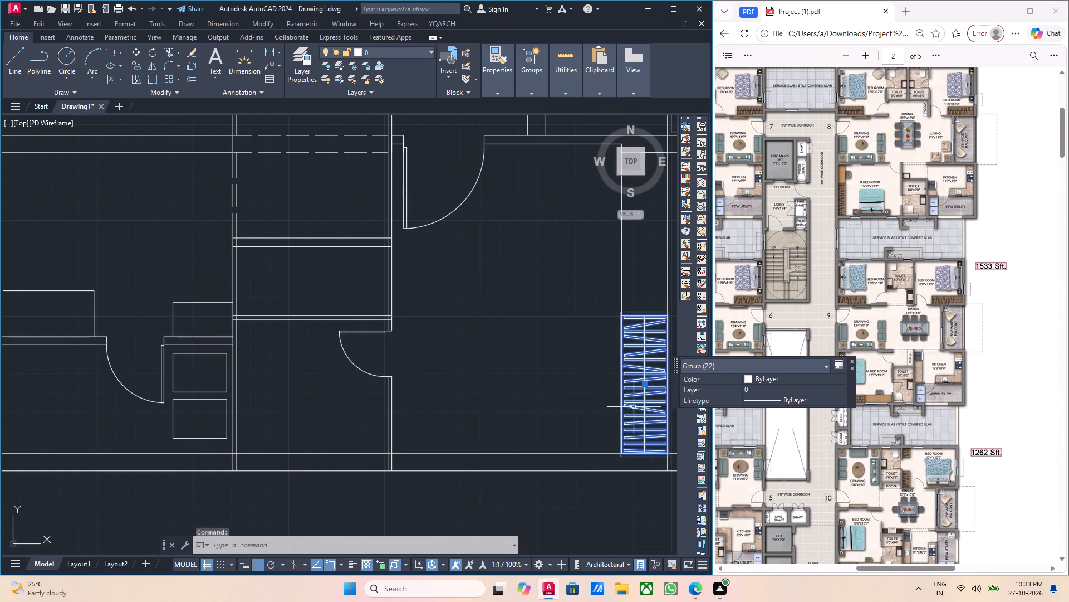
scroll(597, 383, down, 2)
click(616, 328)
click(600, 327)
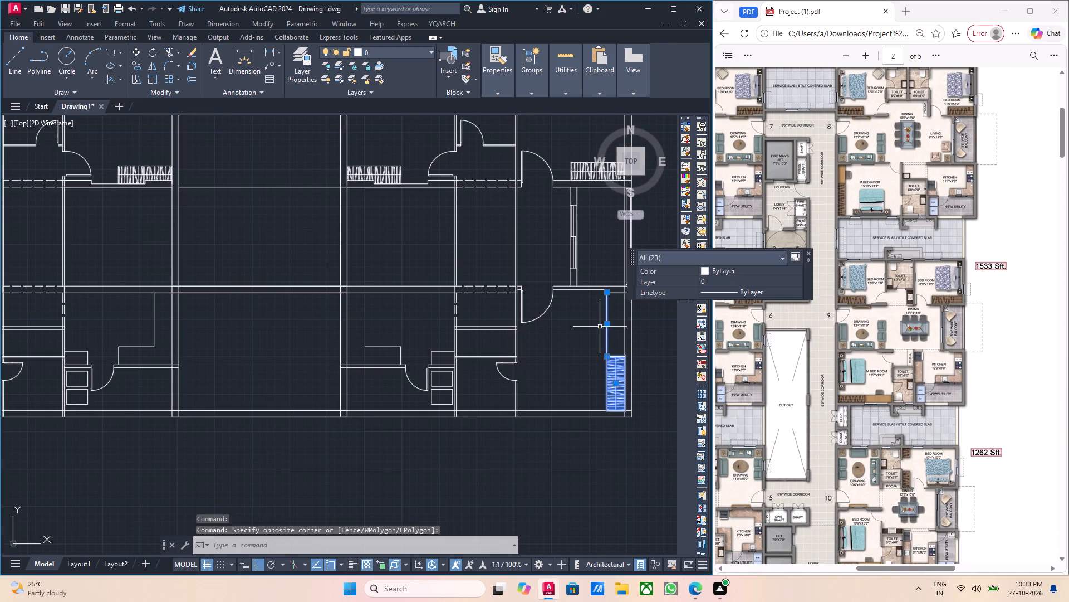
key(Delete)
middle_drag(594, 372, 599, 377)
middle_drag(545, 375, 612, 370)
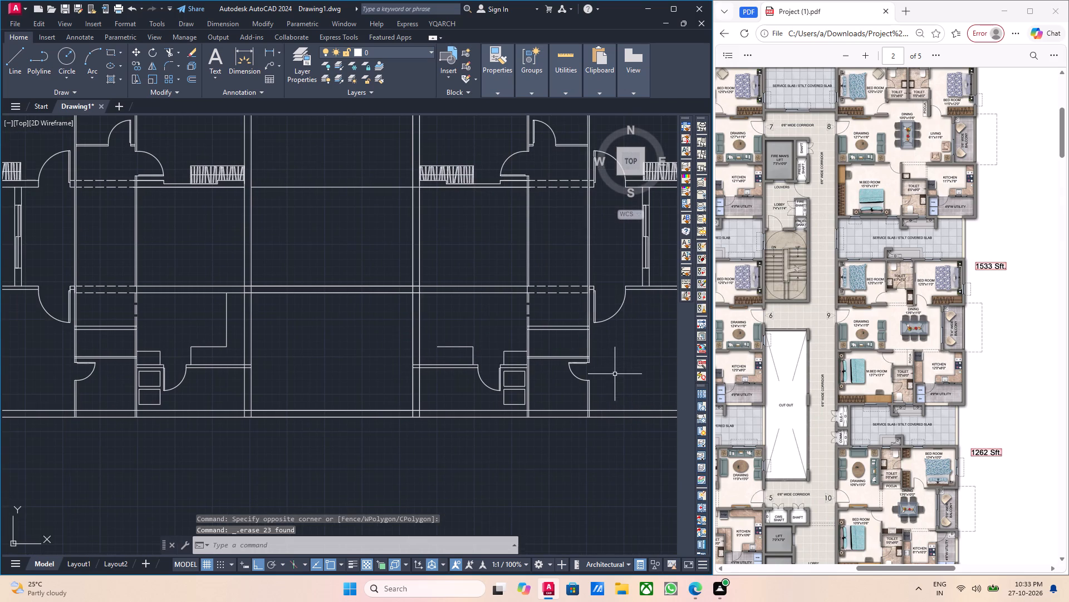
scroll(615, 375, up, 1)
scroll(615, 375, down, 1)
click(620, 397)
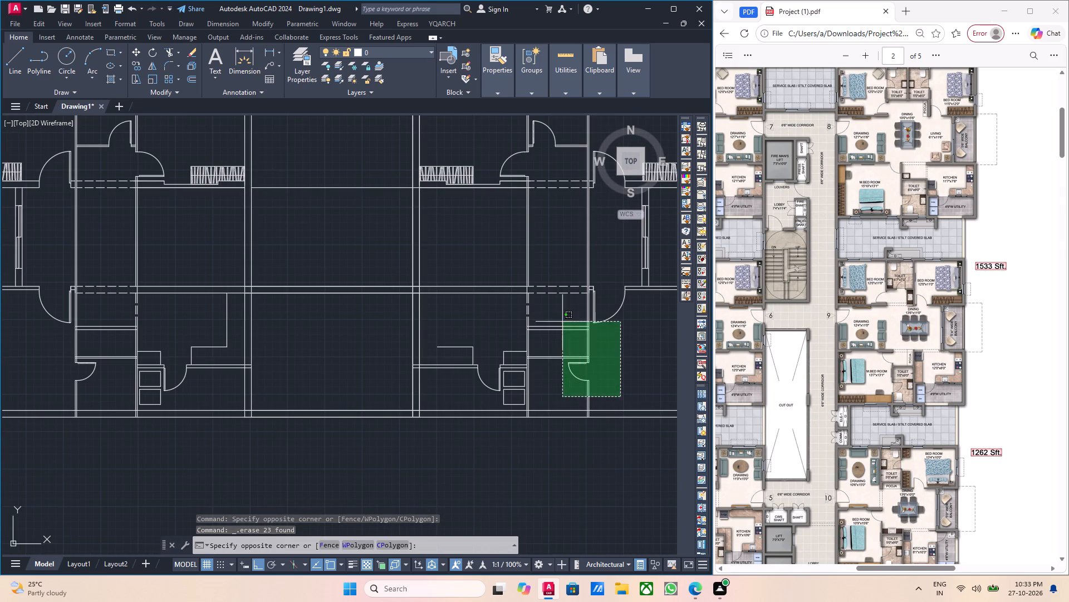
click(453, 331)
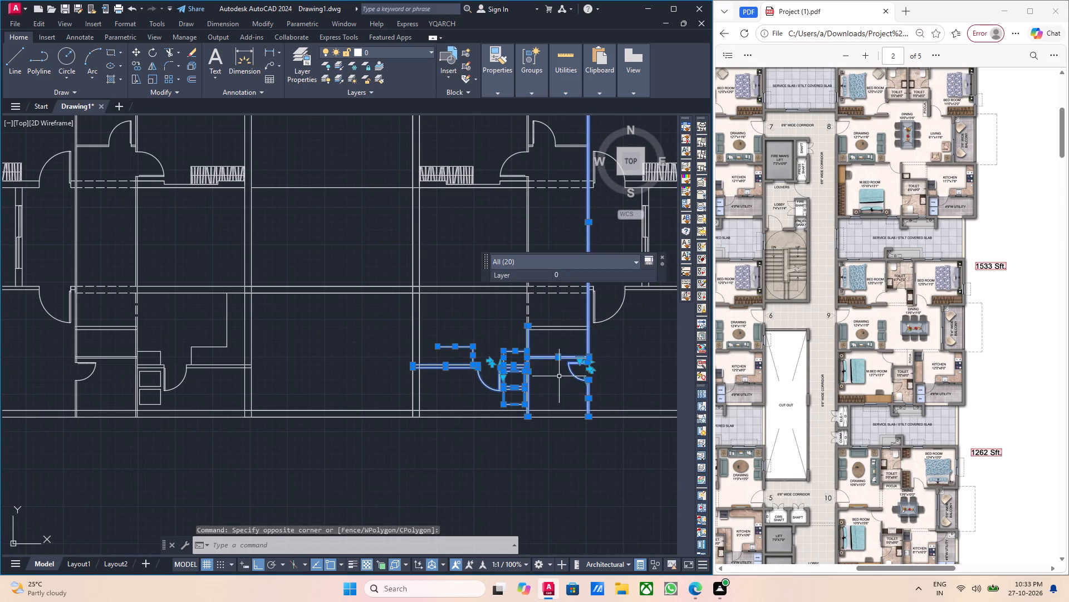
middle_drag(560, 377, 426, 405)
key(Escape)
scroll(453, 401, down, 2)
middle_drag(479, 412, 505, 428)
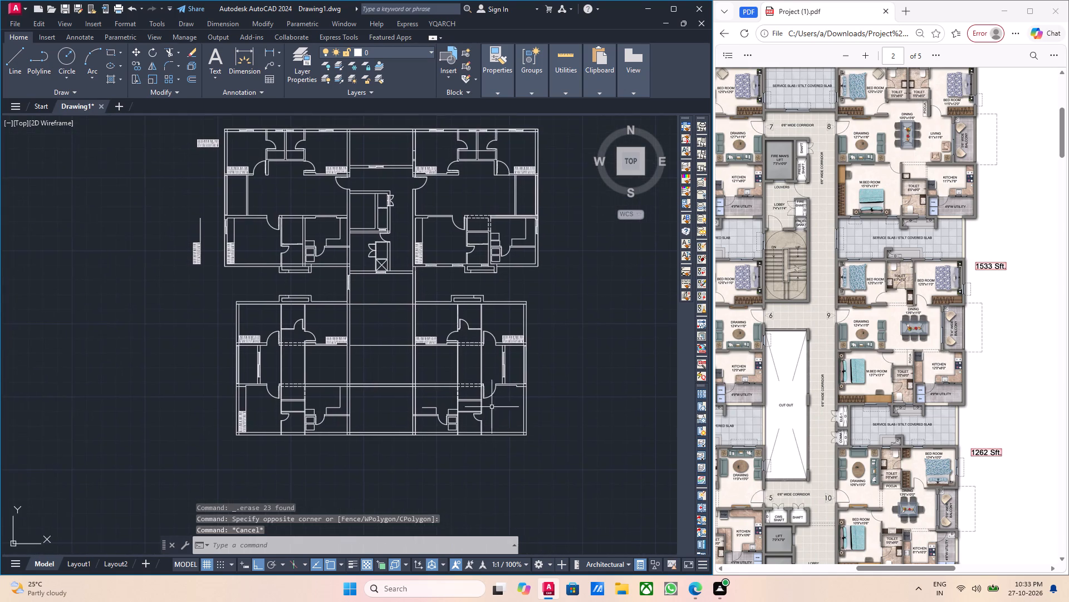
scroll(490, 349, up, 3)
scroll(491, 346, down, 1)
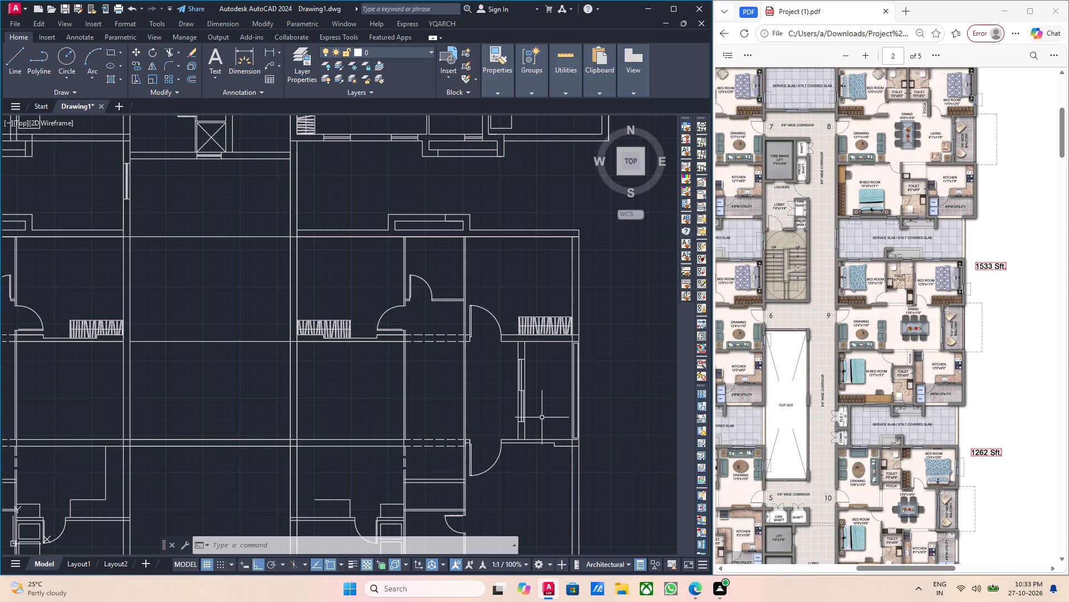
Trim the vertical wall lines crossing the mirrored flat's lower horizontal wall at both ends of its dashed section.
middle_drag(474, 443, 486, 390)
scroll(419, 404, up, 3)
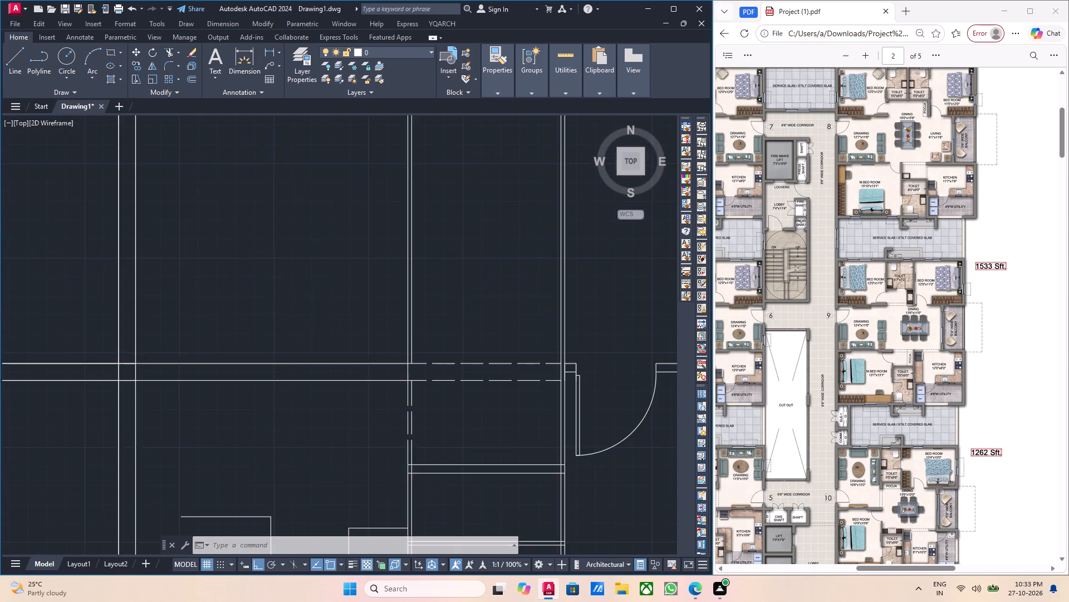
middle_drag(405, 386, 413, 412)
scroll(403, 393, up, 1)
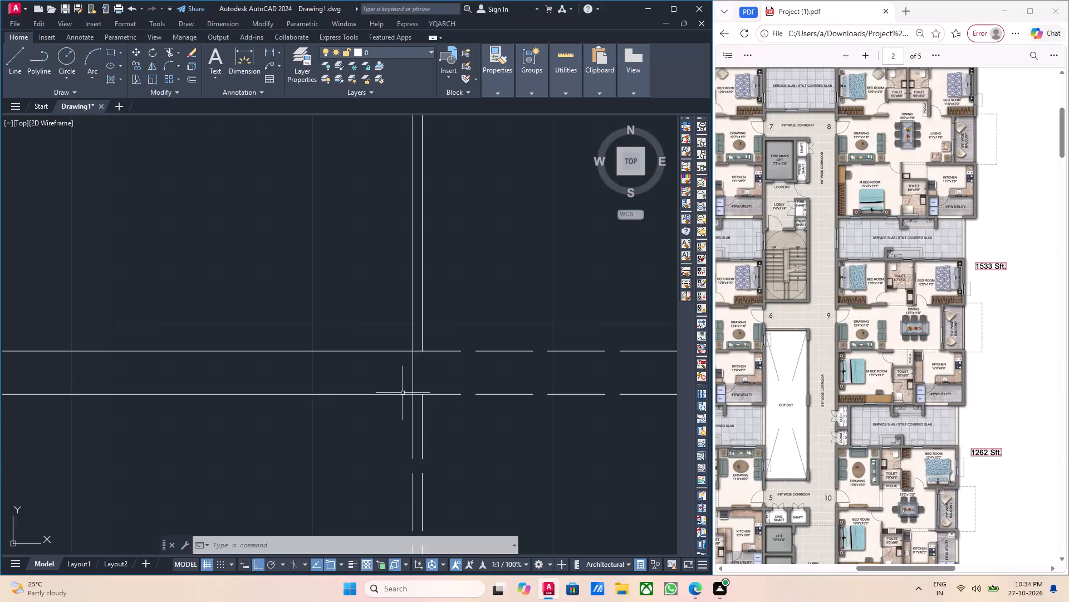
text(tr)
key(Return)
scroll(406, 391, up, 2)
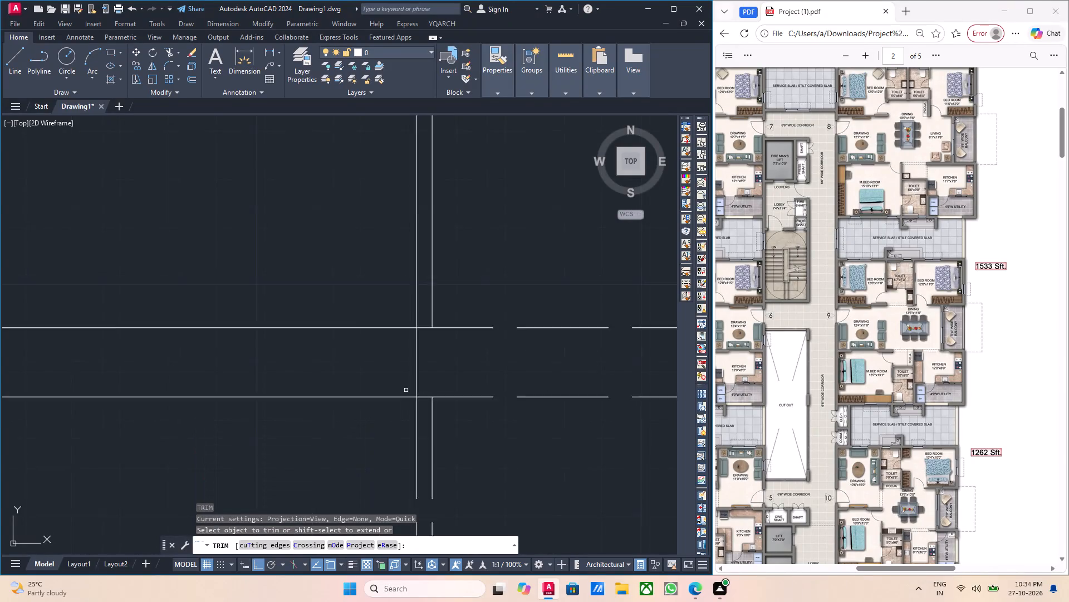
drag(442, 367, 436, 364)
click(415, 355)
scroll(423, 358, down, 3)
middle_drag(511, 372, 374, 373)
scroll(418, 377, down, 2)
scroll(460, 378, up, 1)
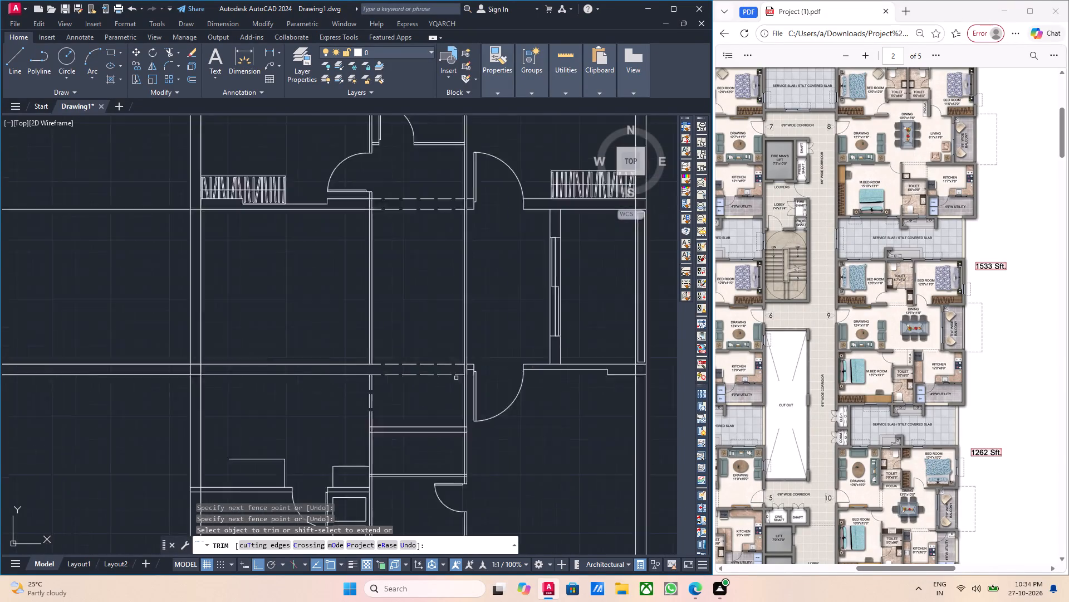
scroll(466, 378, up, 5)
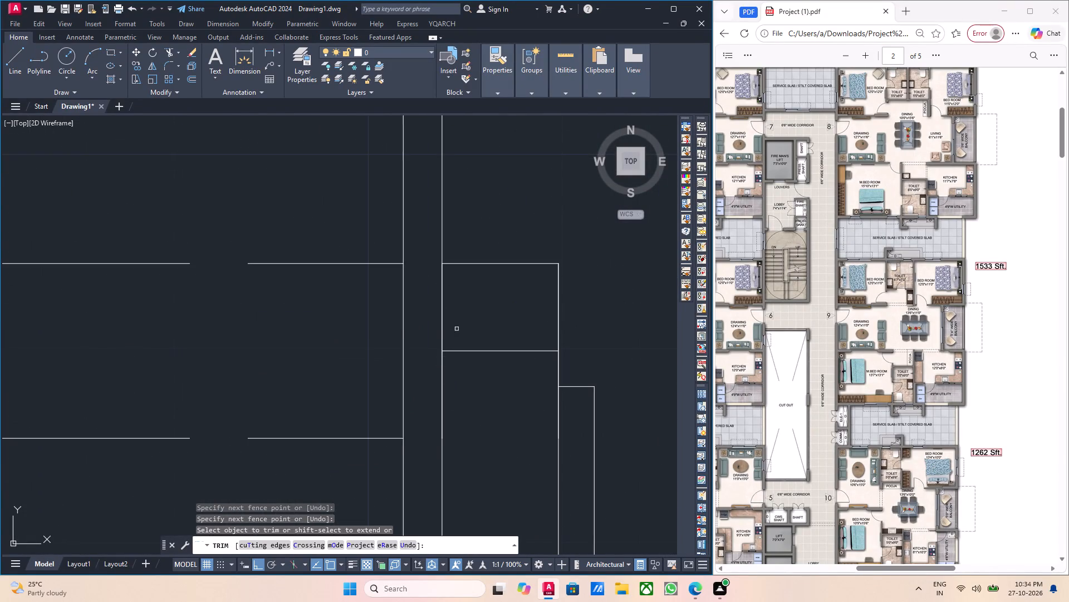
click(457, 329)
click(392, 329)
scroll(406, 344, down, 3)
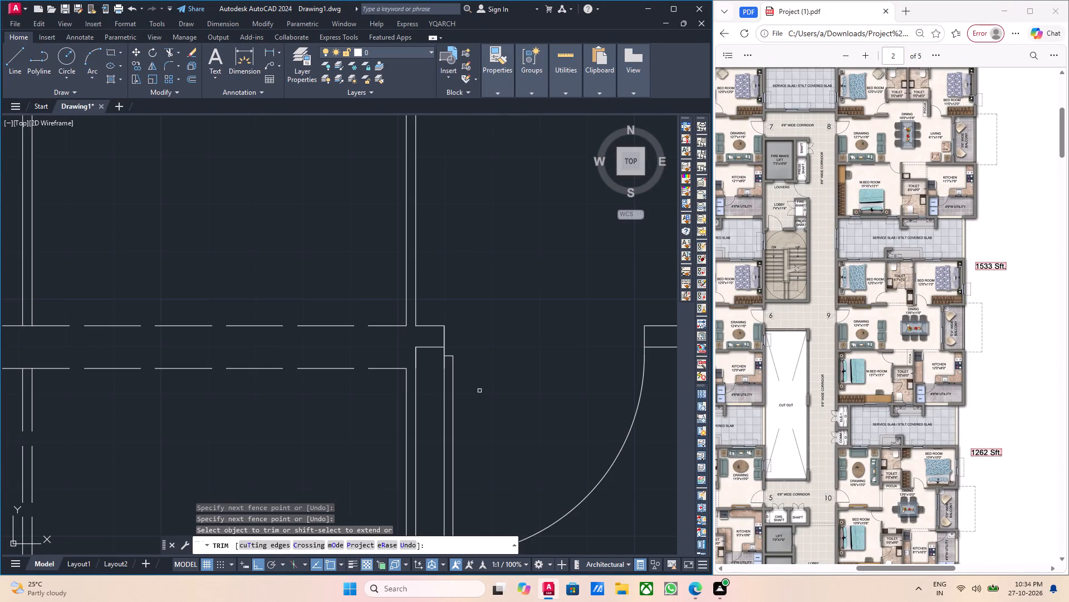
scroll(479, 391, down, 3)
scroll(546, 383, up, 2)
scroll(554, 387, down, 2)
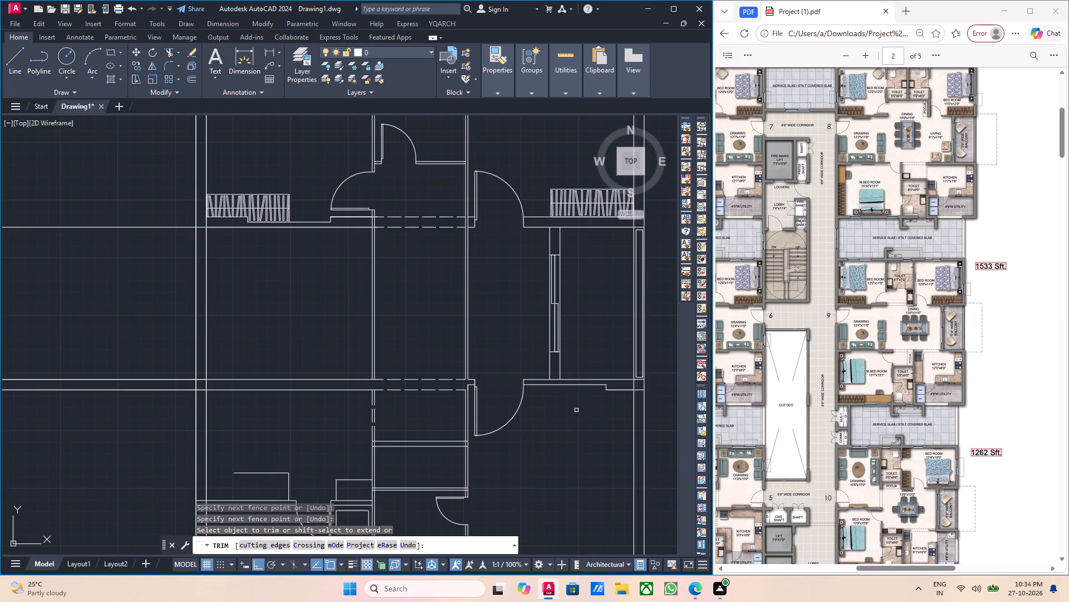
middle_drag(576, 412, 551, 419)
key(Escape)
Delete the toilet walls, doors, kitchen fixtures, counter lines and partition lines below the mirrored flat's lower horizontal wall.
middle_drag(478, 456, 463, 352)
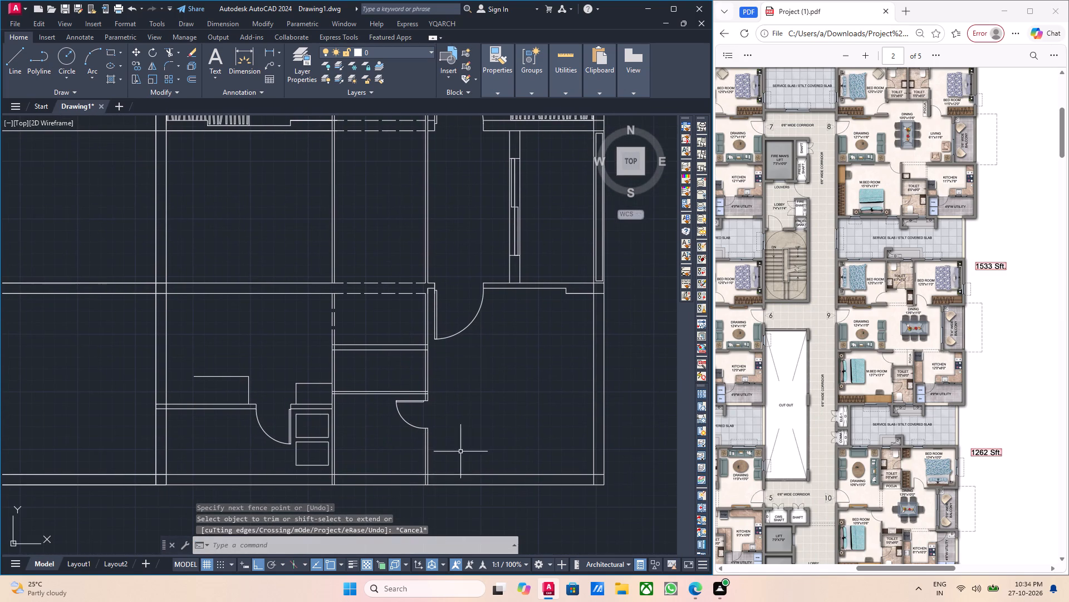
click(459, 453)
click(264, 330)
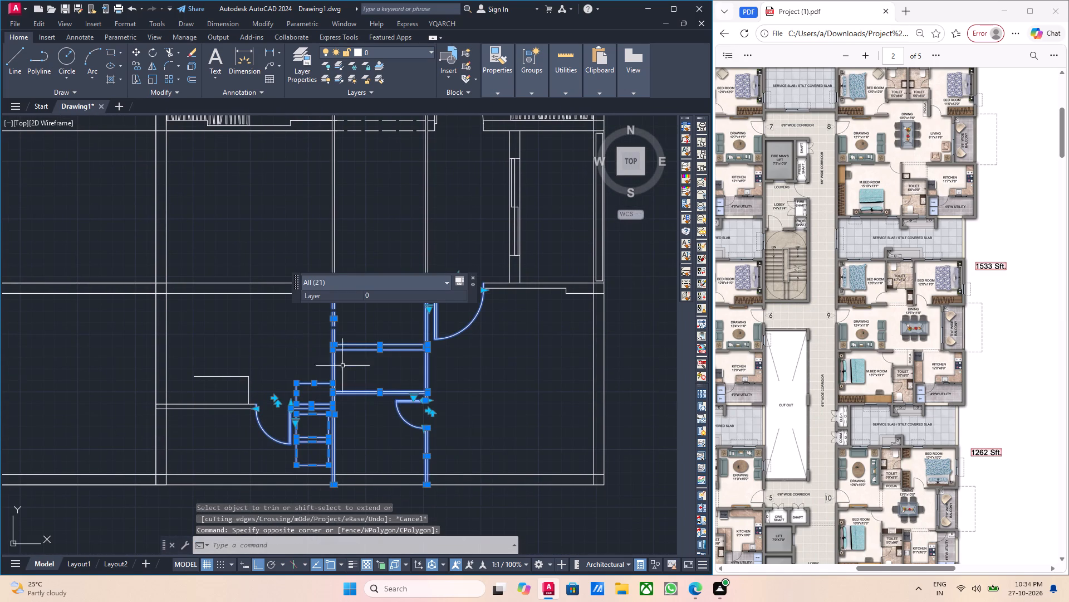
middle_drag(367, 386, 389, 425)
key(Delete)
middle_drag(445, 424, 575, 420)
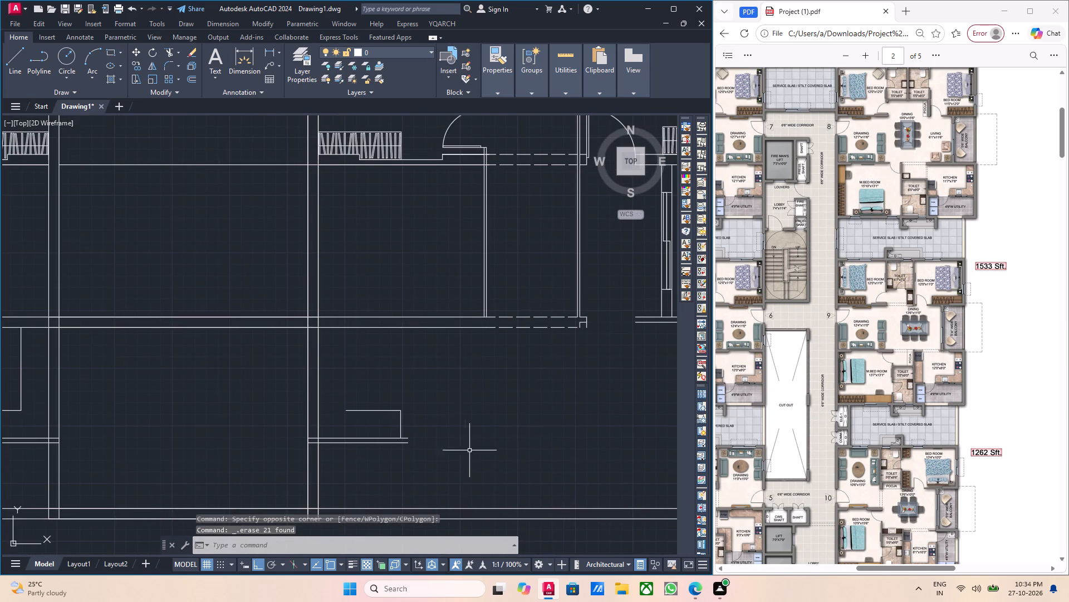
drag(464, 452, 433, 454)
click(364, 412)
key(Delete)
drag(385, 429, 380, 414)
click(367, 394)
key(Delete)
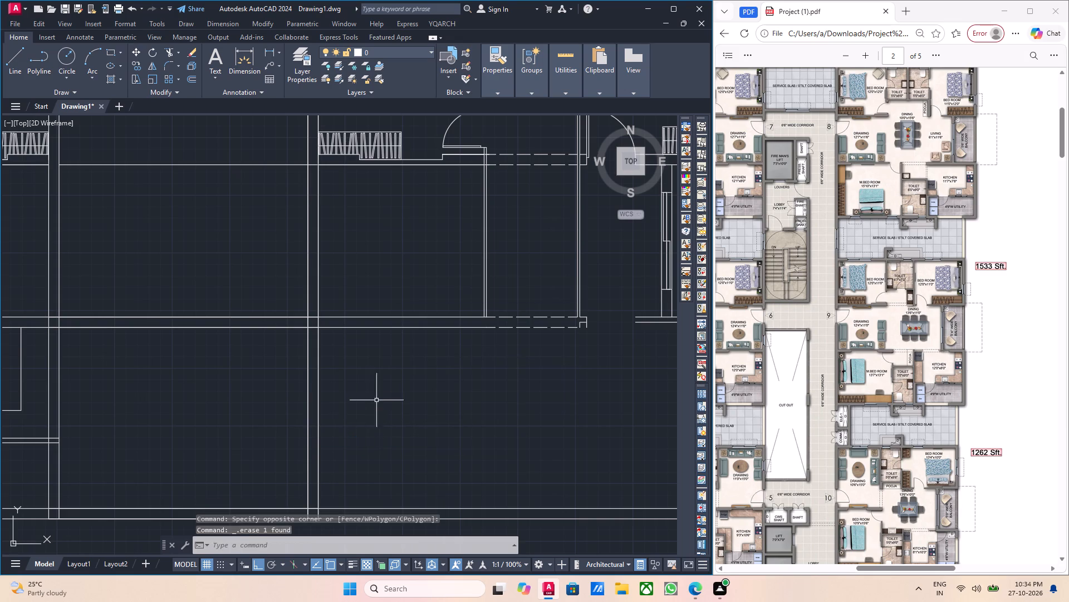
Delete the stepped wall lines along the lower edge of the mirrored flat's balcony.
scroll(406, 424, down, 2)
middle_drag(476, 421, 437, 419)
scroll(492, 397, up, 3)
click(521, 356)
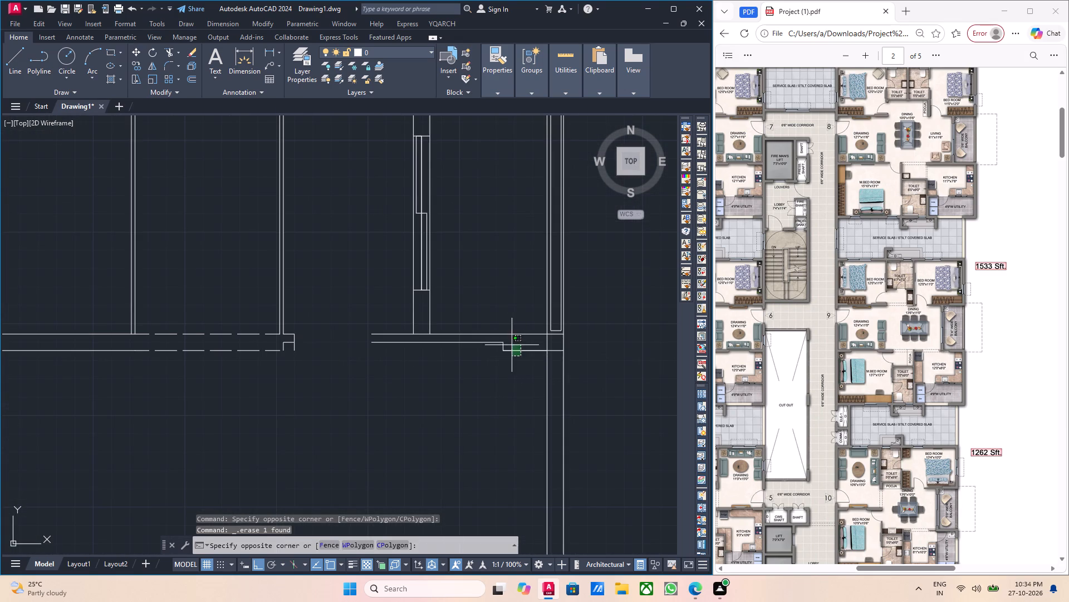
click(494, 328)
key(Delete)
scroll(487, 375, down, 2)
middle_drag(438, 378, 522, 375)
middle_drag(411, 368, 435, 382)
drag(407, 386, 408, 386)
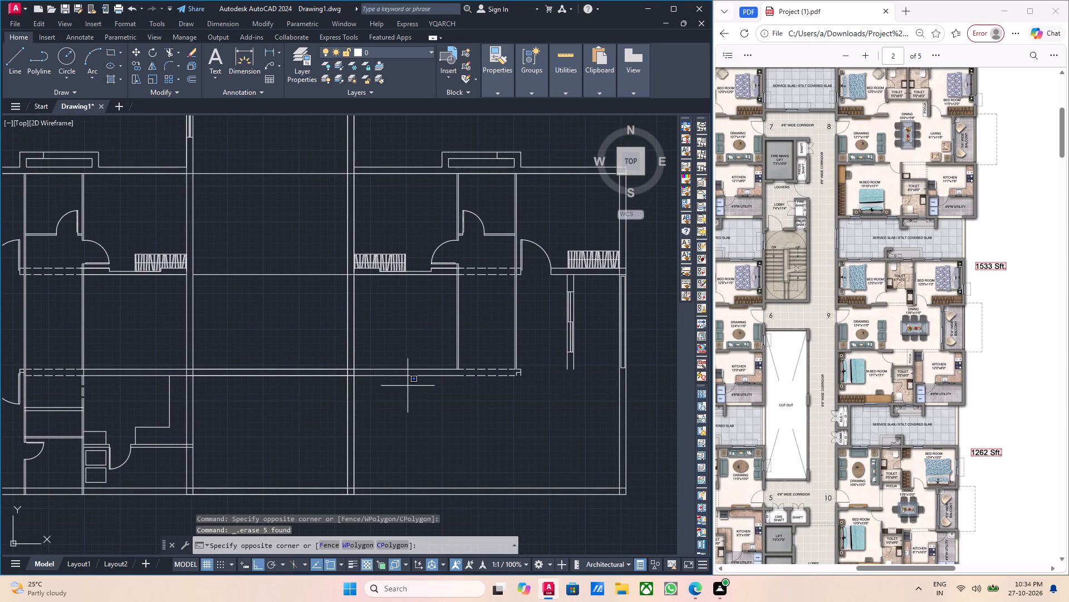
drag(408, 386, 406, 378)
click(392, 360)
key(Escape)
Trim away the dashed lines and the leftover door jamb stub on the mirrored flat's lower horizontal wall.
scroll(492, 397, up, 2)
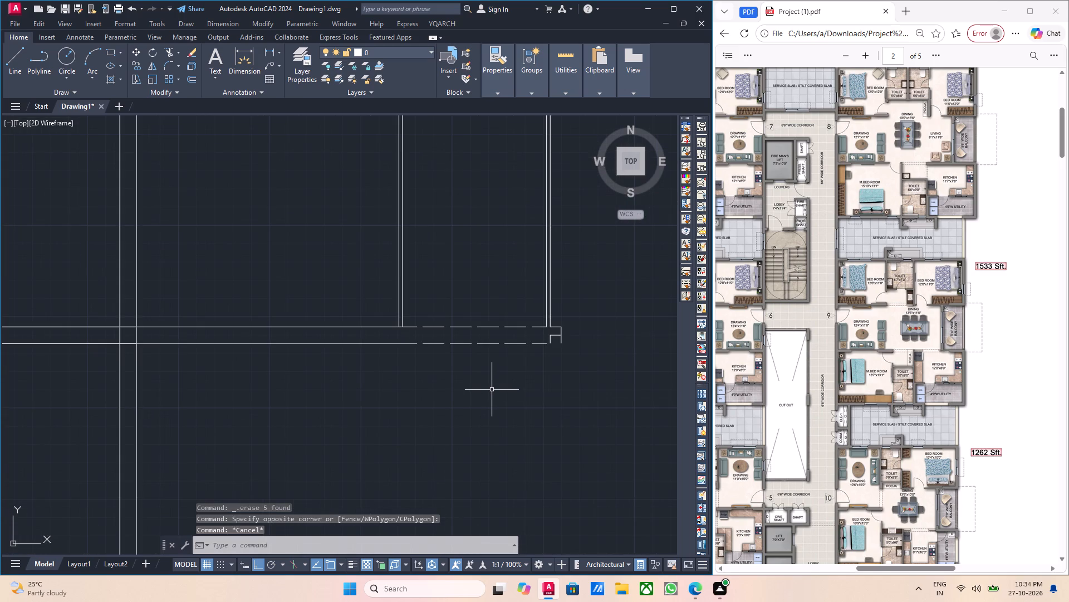
text(tr)
key(Return)
click(496, 366)
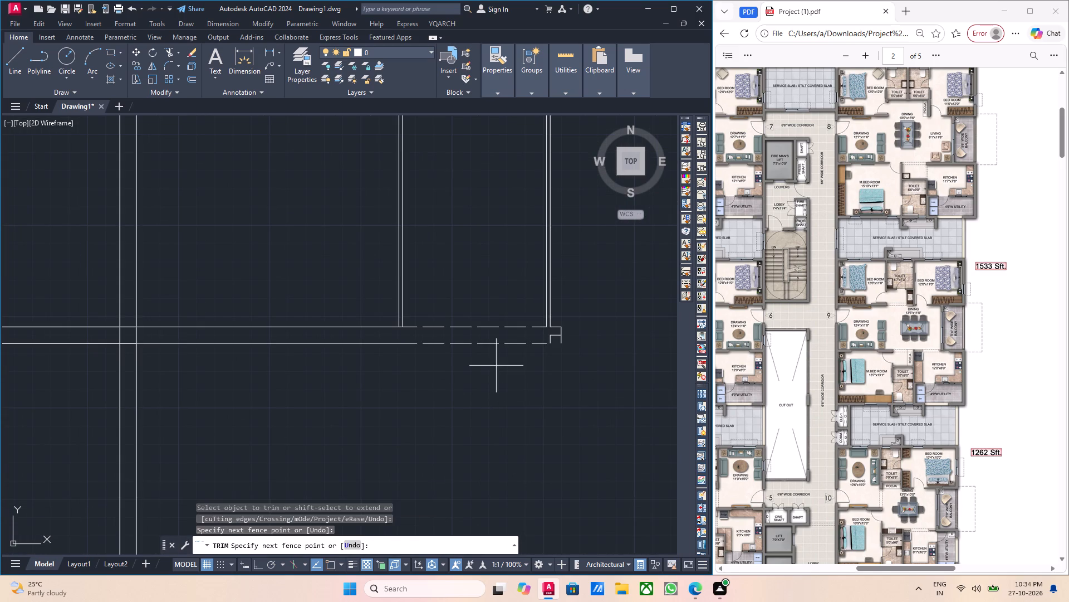
drag(469, 313, 470, 319)
scroll(554, 341, up, 3)
drag(558, 271, 558, 282)
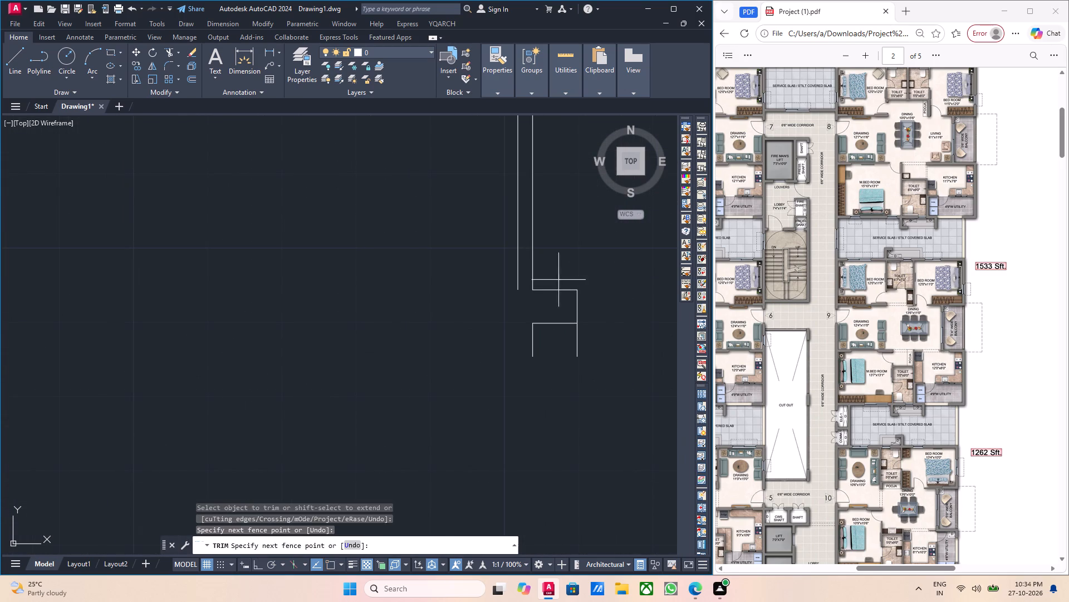
drag(558, 282, 558, 287)
drag(563, 354, 561, 266)
drag(594, 315, 503, 344)
drag(503, 344, 503, 344)
Trim away the mirrored flat's lower horizontal wall lines between the corridor wall and the former toilet wall.
scroll(503, 344, down, 3)
middle_drag(430, 371, 652, 370)
drag(505, 378, 477, 332)
drag(467, 310, 475, 361)
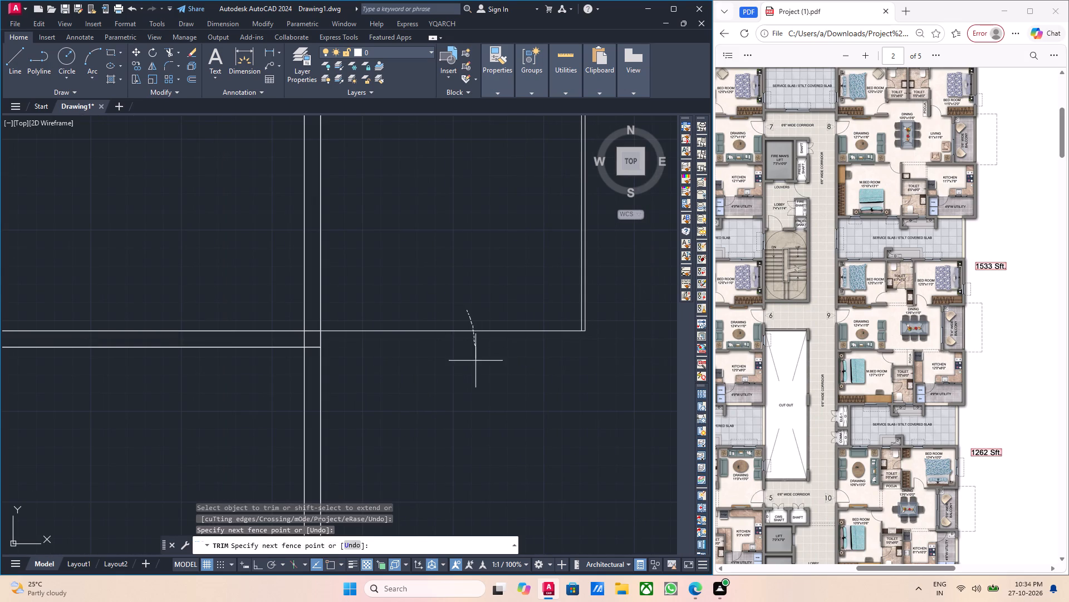
drag(475, 361, 475, 372)
scroll(476, 371, down, 4)
middle_drag(461, 371, 562, 371)
scroll(459, 392, up, 2)
key(Escape)
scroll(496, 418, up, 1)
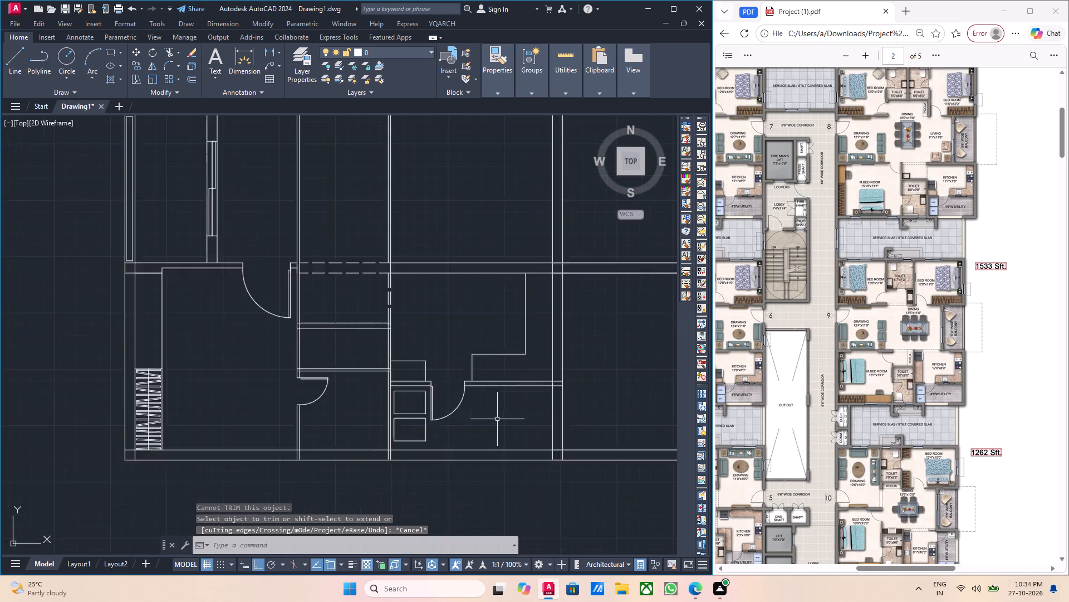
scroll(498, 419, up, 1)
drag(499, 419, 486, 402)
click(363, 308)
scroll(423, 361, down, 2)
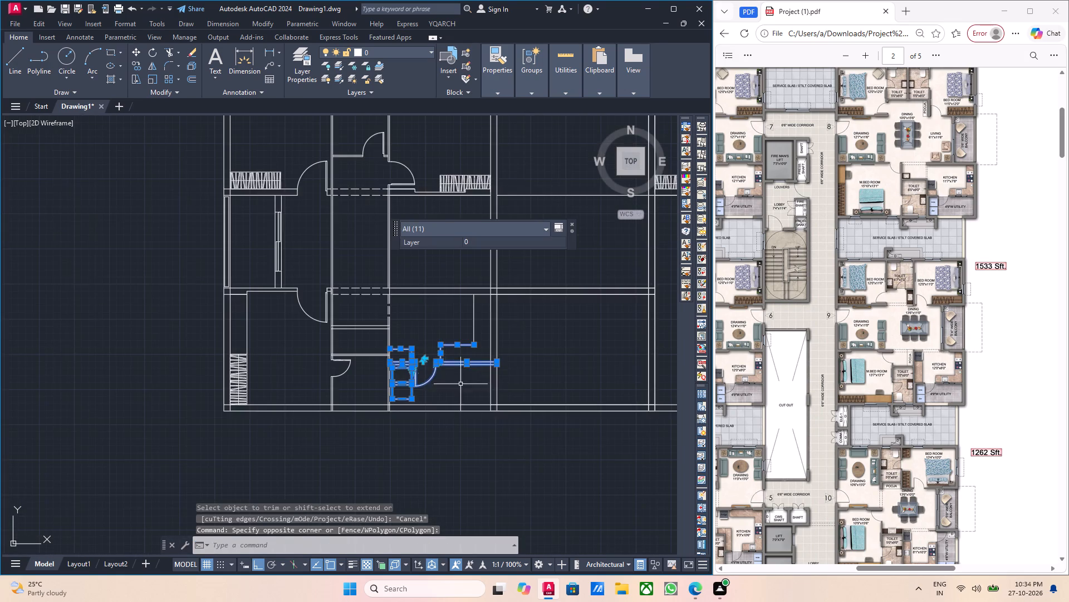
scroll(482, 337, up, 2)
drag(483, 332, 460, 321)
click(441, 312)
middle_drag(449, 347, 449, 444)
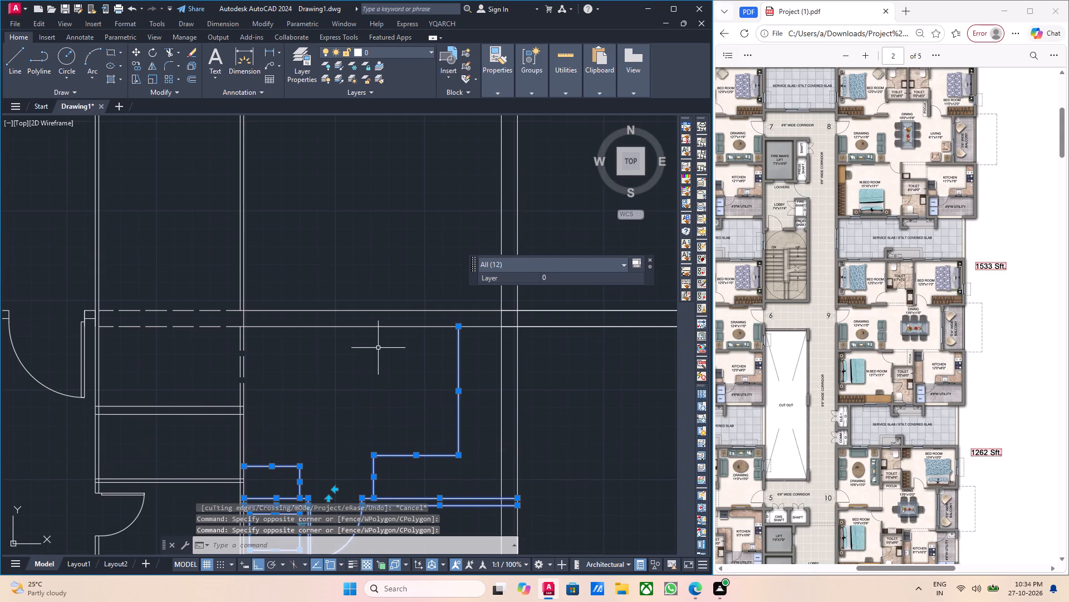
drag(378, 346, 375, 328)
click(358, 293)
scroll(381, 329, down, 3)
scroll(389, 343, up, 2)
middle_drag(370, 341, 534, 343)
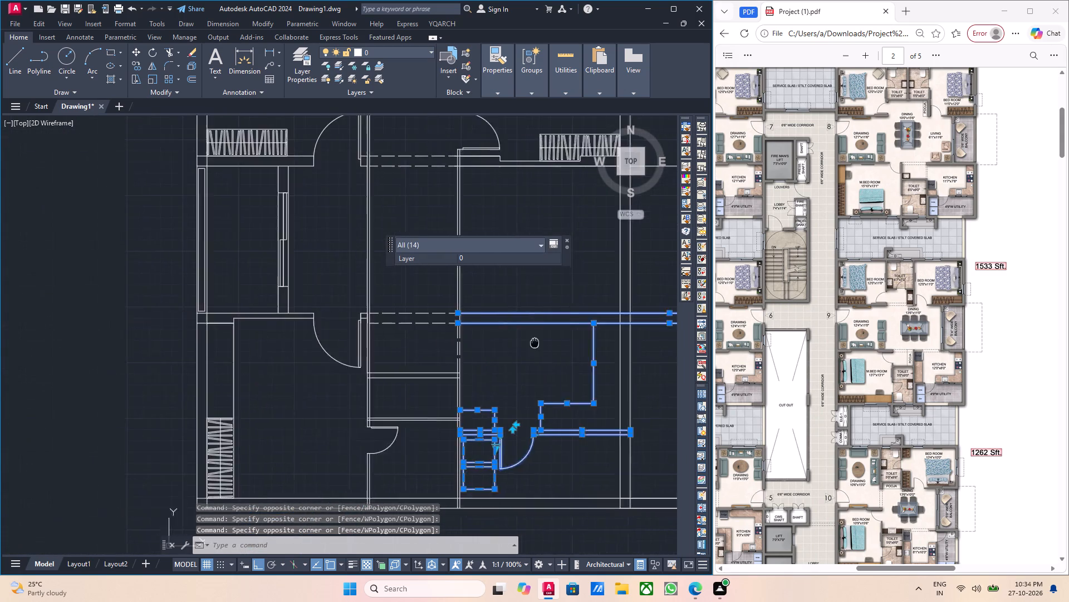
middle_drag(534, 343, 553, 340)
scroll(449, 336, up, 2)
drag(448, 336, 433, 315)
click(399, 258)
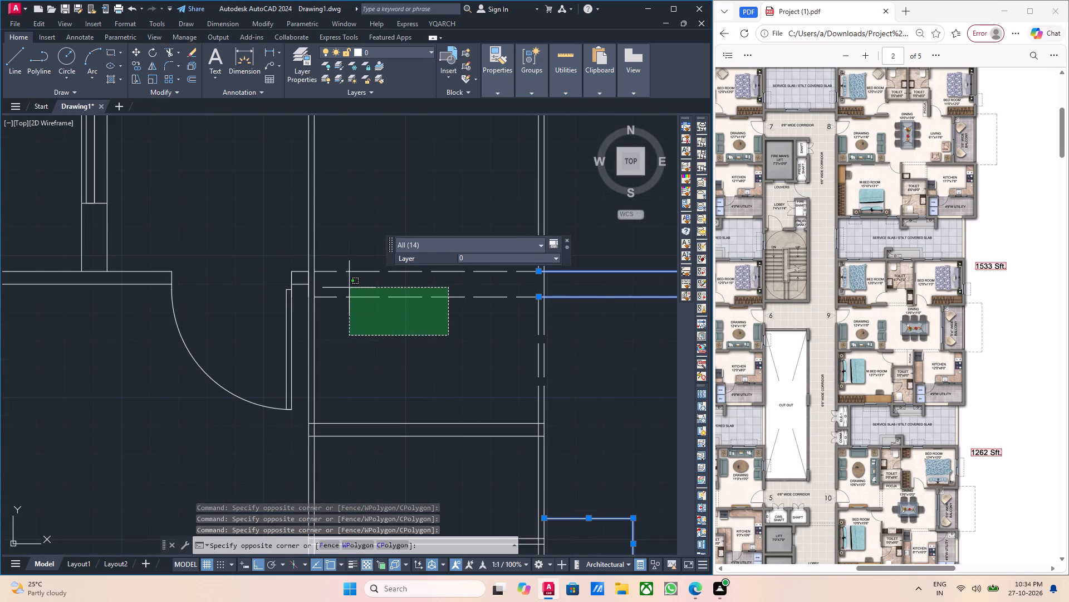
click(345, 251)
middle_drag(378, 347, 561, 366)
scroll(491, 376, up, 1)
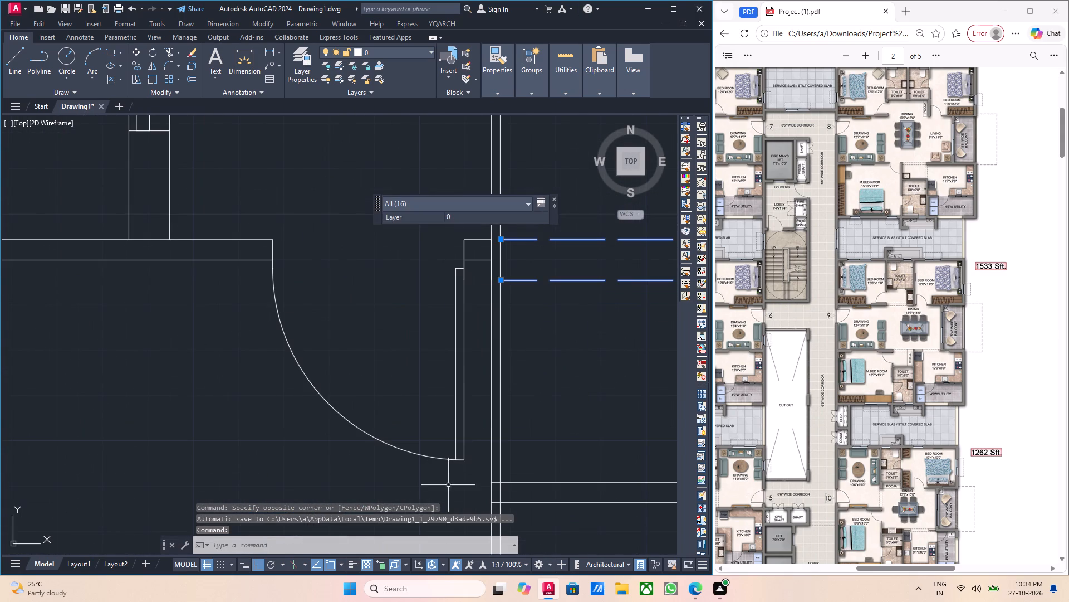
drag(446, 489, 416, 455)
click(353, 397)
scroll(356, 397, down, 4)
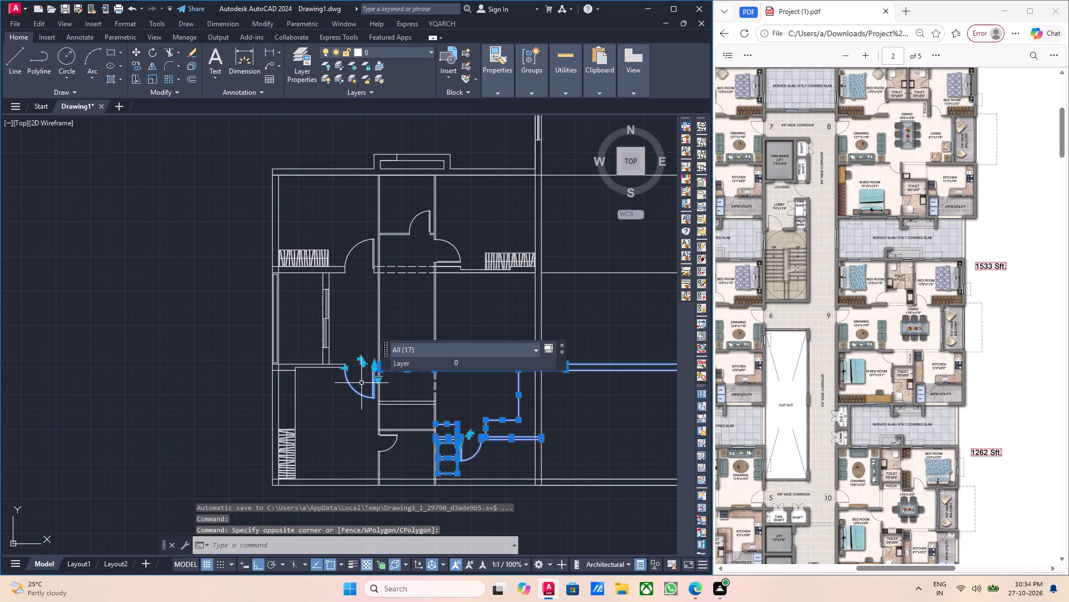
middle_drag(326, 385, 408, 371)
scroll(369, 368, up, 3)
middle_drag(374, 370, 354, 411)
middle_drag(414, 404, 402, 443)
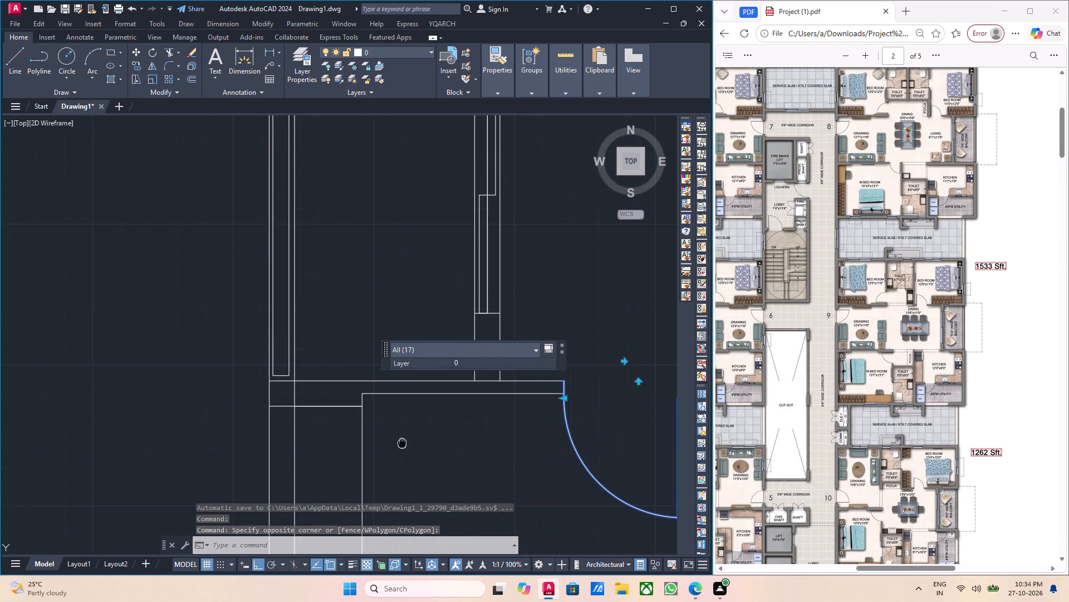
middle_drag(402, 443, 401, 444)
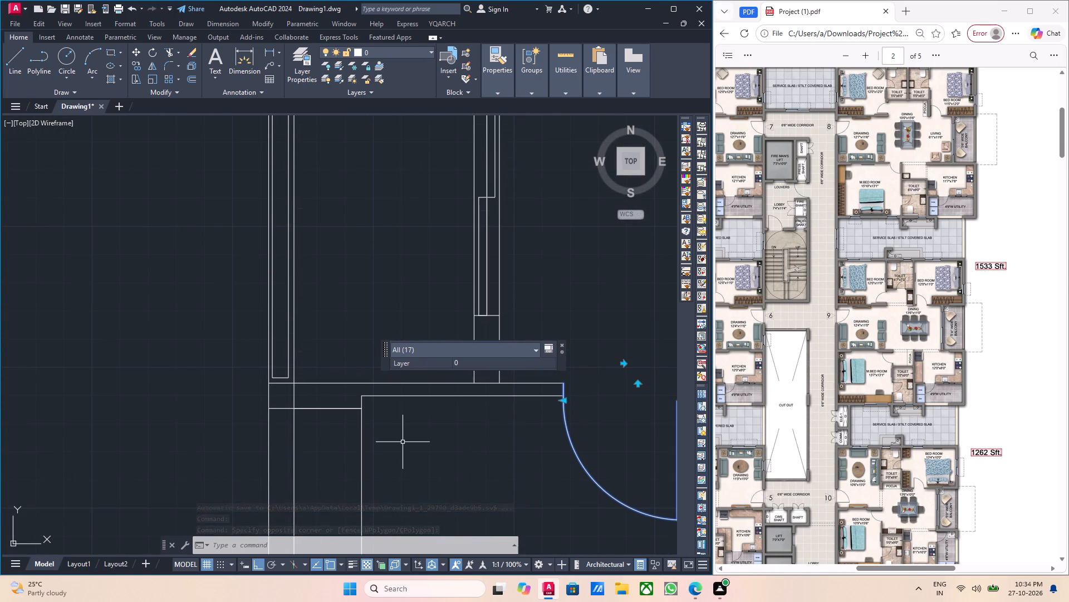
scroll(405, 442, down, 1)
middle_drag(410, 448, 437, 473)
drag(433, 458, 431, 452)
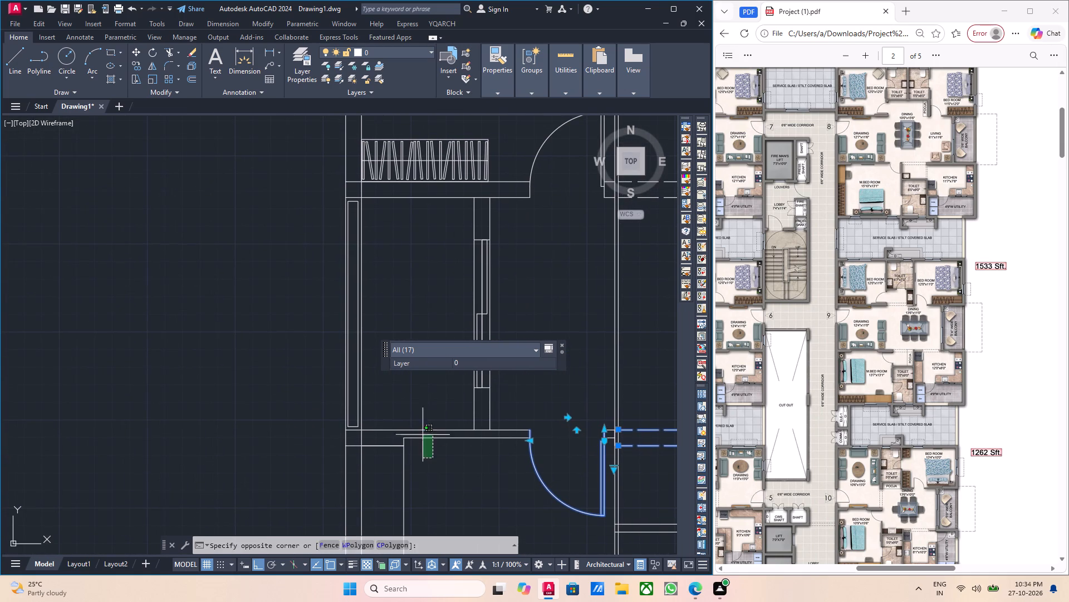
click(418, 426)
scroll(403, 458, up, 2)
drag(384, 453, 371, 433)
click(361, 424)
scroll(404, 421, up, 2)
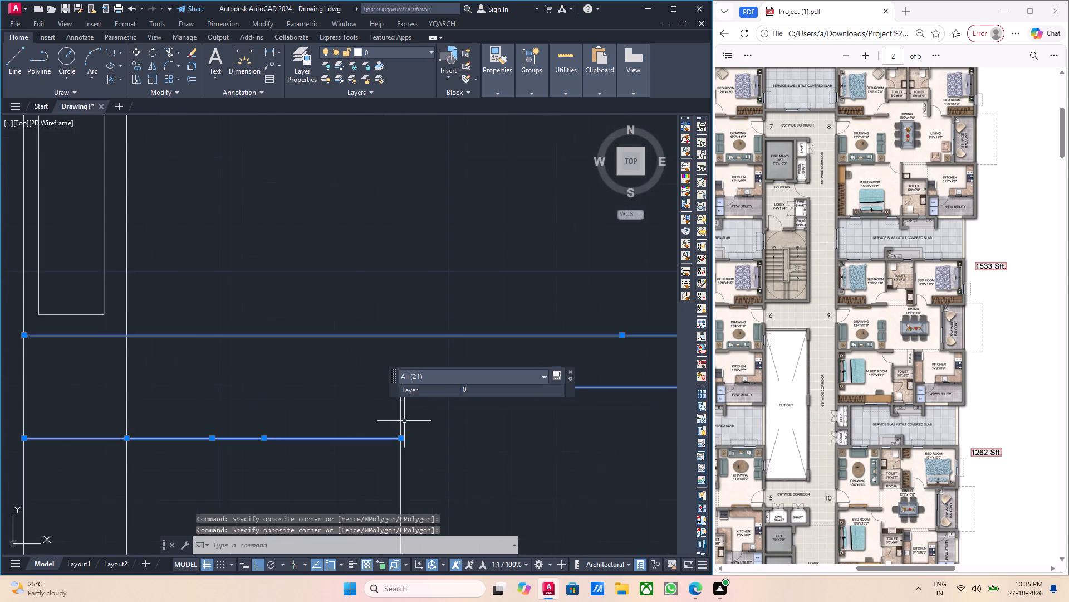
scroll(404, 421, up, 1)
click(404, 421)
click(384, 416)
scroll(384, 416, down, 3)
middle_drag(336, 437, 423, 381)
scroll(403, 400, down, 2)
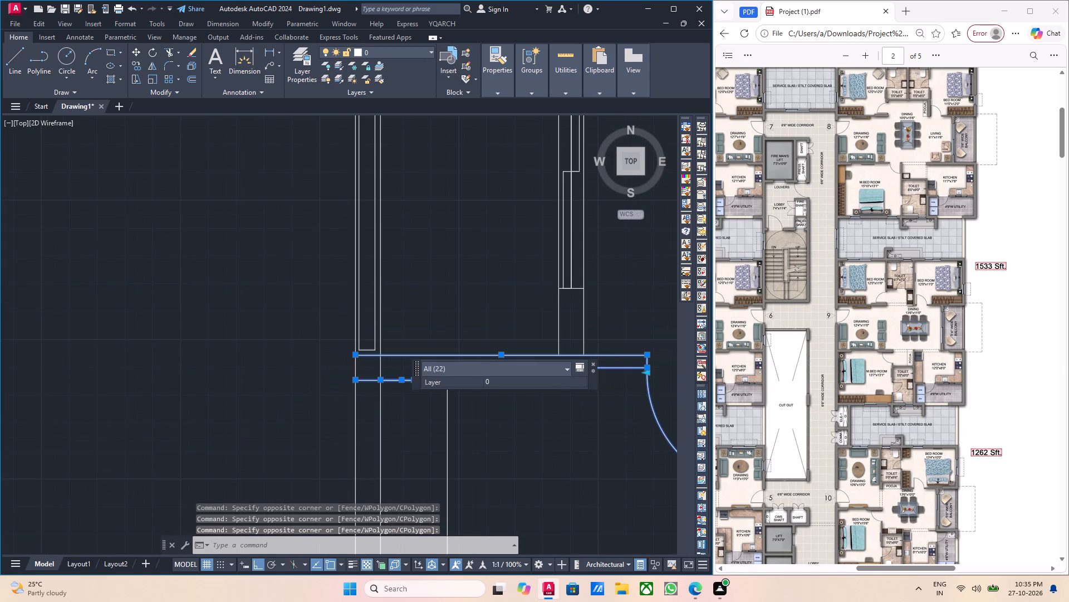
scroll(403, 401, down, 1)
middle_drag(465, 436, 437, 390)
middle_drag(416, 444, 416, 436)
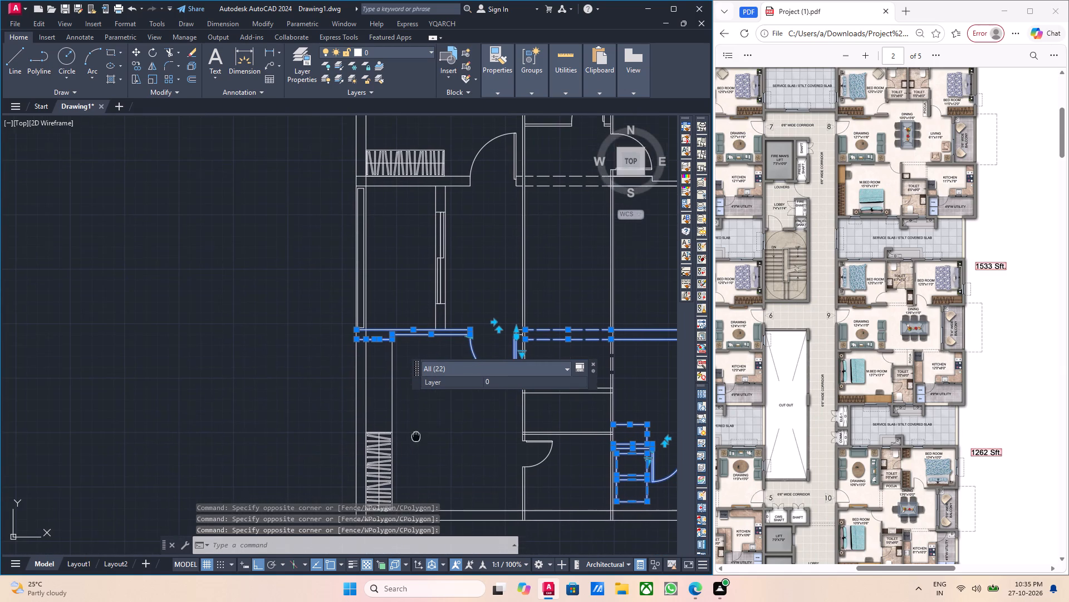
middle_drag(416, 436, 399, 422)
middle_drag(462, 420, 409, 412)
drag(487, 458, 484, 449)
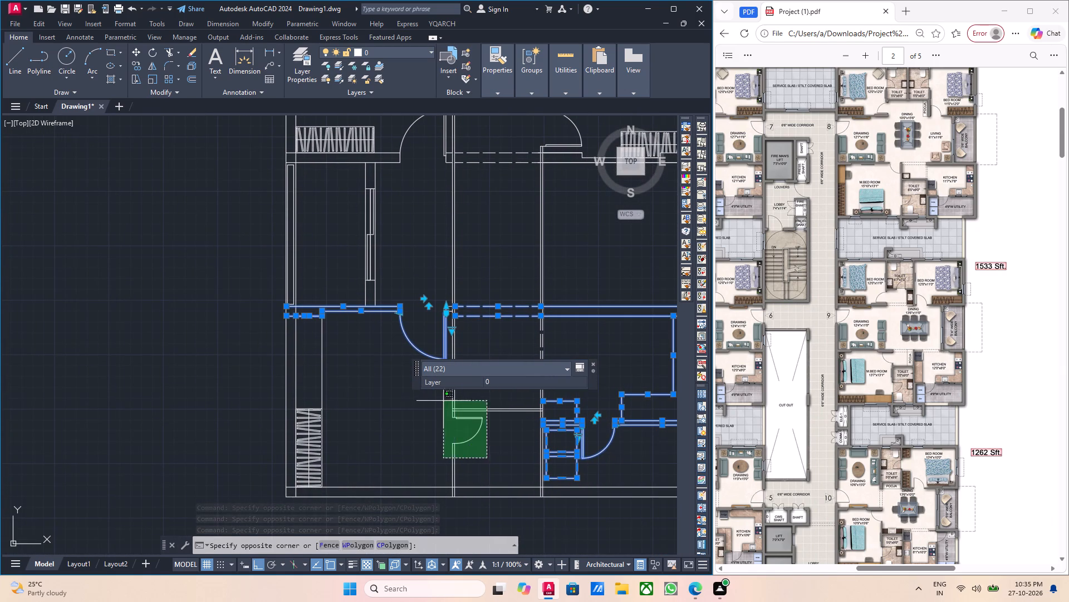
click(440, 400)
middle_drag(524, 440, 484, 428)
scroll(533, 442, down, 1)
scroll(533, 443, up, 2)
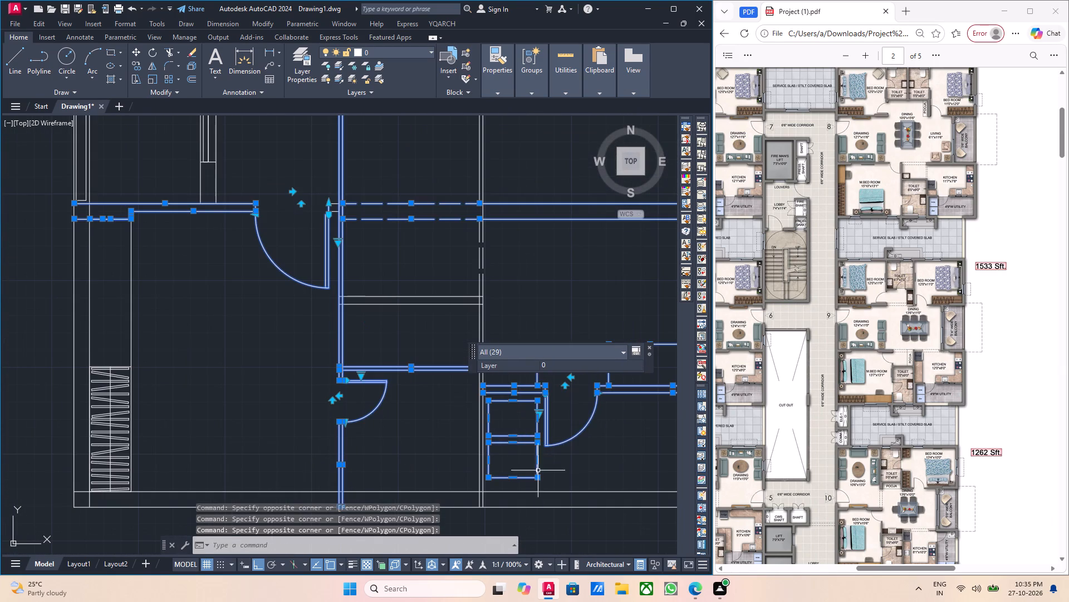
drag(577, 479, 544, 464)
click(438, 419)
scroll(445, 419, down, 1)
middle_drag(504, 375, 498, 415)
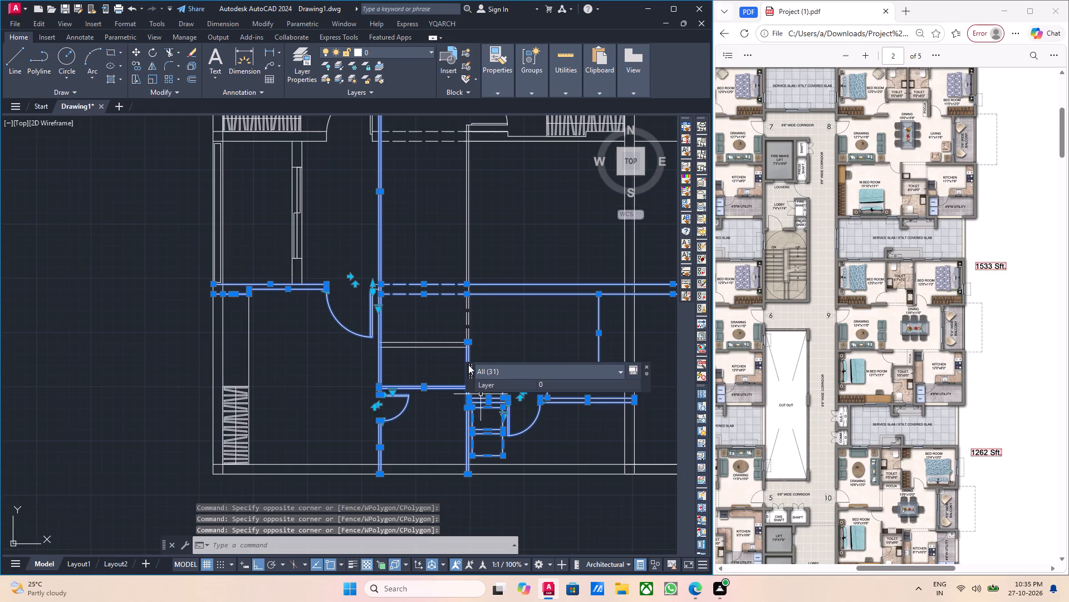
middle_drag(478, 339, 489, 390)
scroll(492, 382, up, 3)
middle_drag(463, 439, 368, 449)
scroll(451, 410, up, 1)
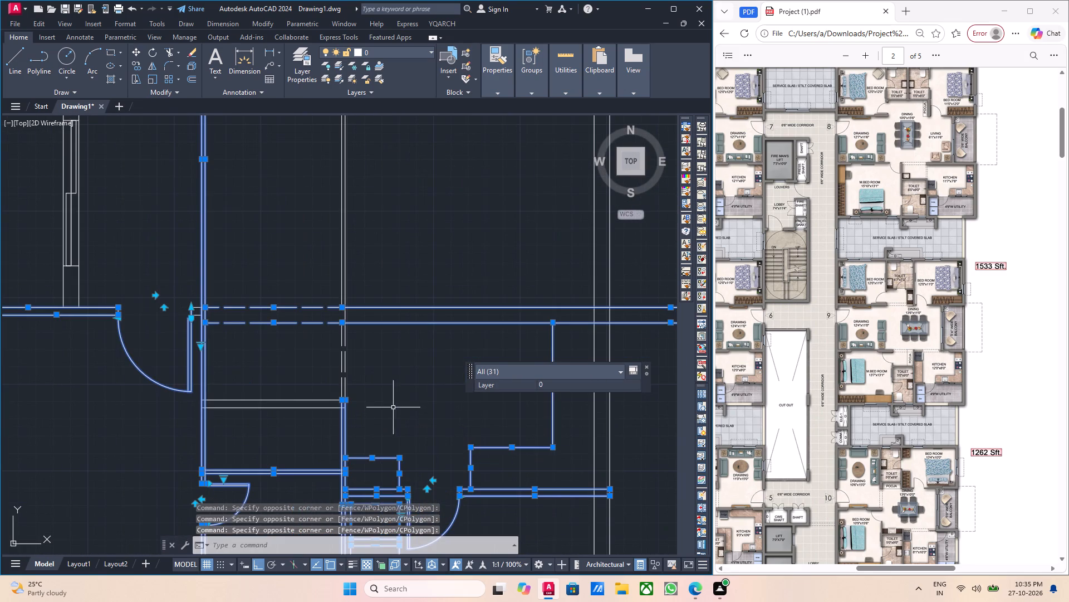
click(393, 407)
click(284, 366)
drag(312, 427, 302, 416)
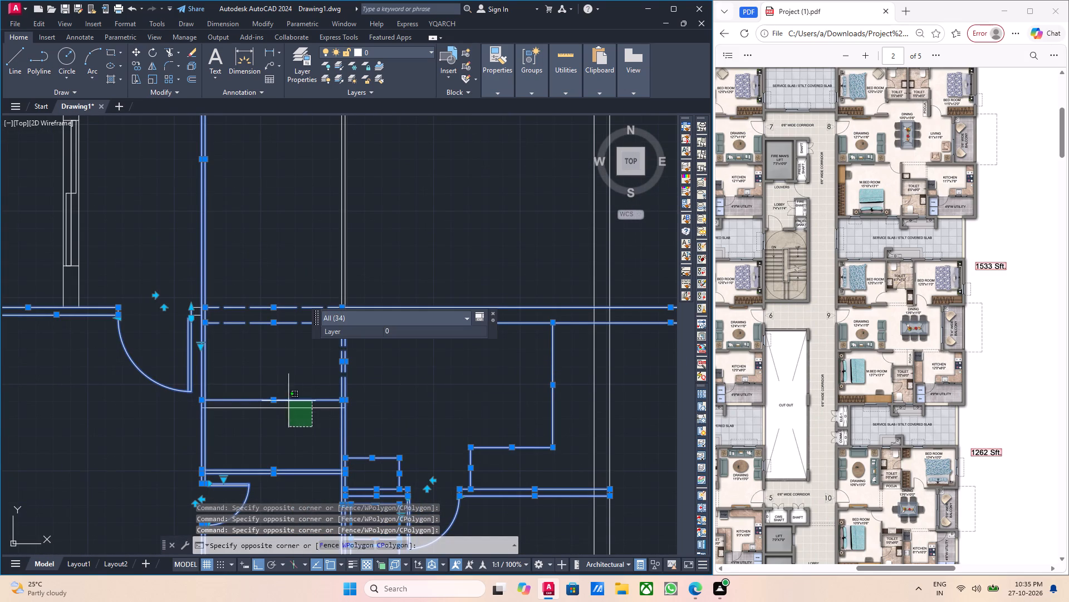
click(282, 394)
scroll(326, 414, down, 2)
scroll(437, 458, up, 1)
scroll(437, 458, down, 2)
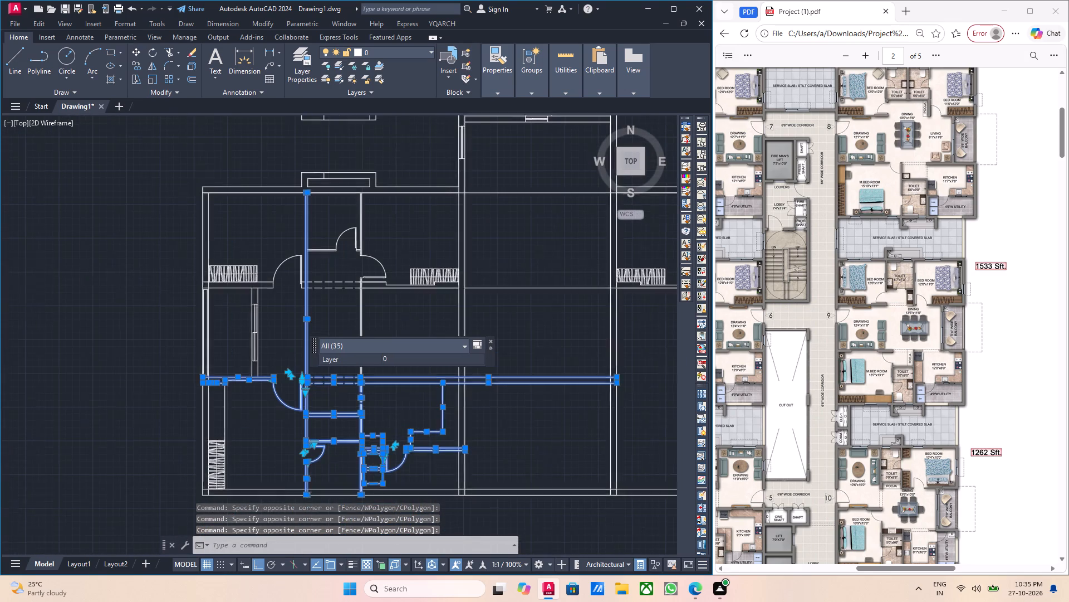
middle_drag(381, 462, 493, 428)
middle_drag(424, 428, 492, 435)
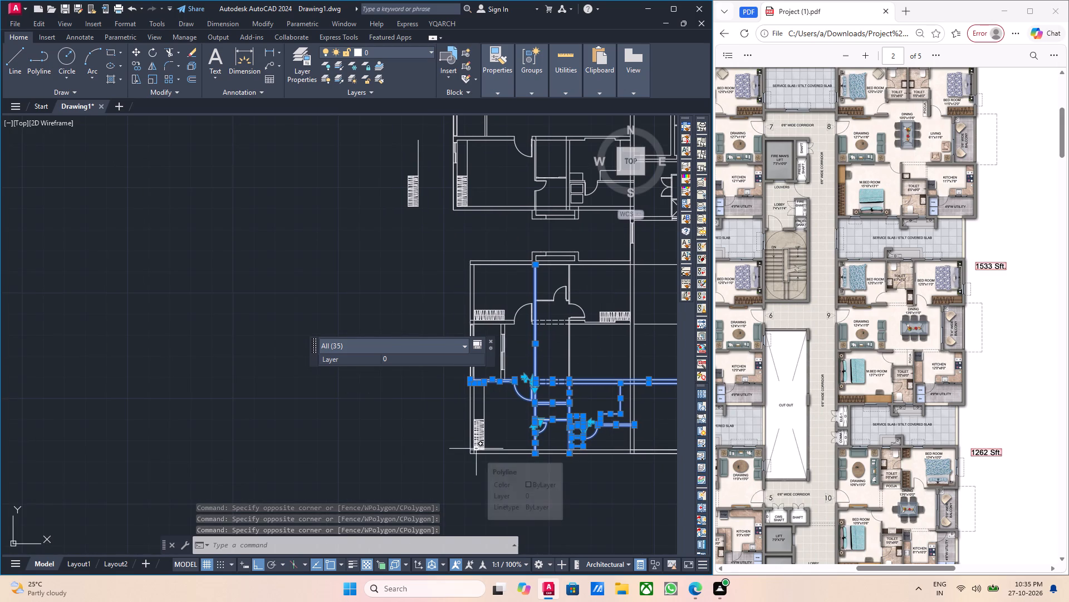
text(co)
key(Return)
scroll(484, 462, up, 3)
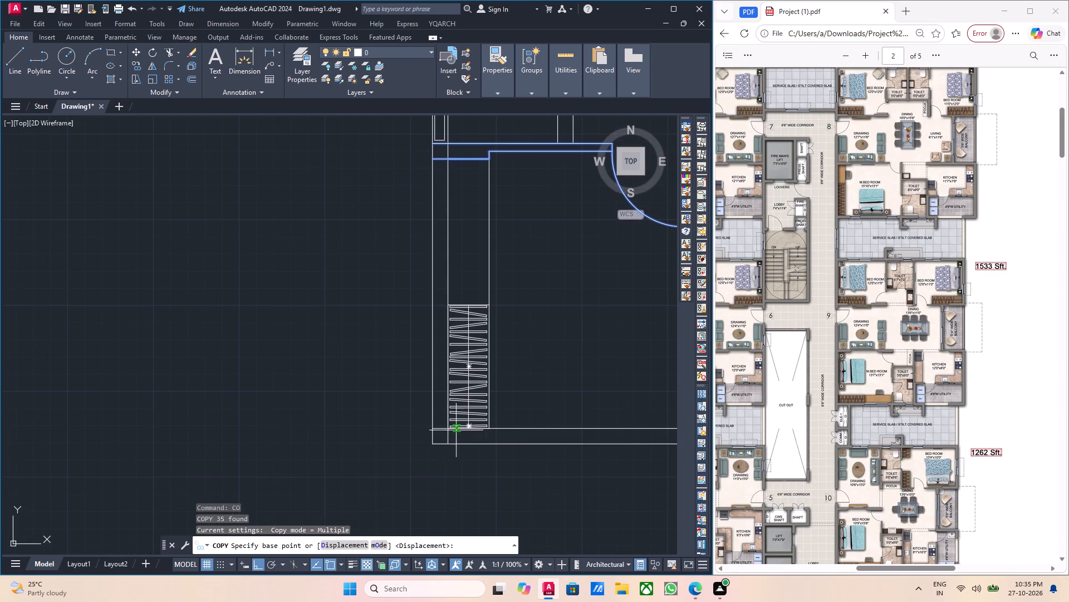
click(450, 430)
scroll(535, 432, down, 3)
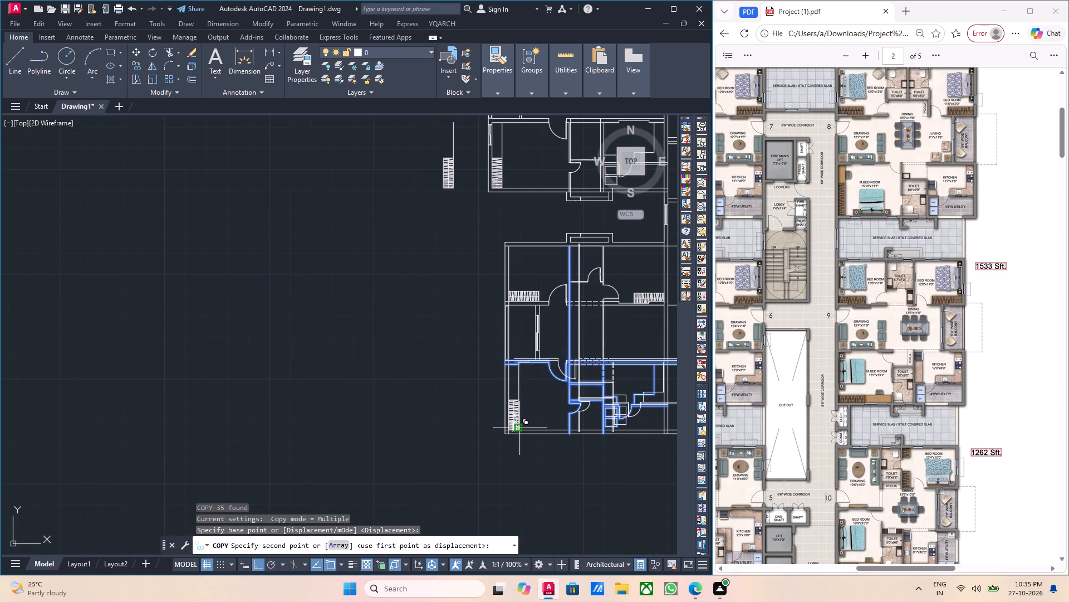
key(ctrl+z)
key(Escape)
Copy the original lower flat's bottom-room walls, doors, kitchen fixtures and wardrobe to the mirrored flat, aligning the wardrobe's lower corner with its inner wall corner.
middle_drag(532, 417, 414, 419)
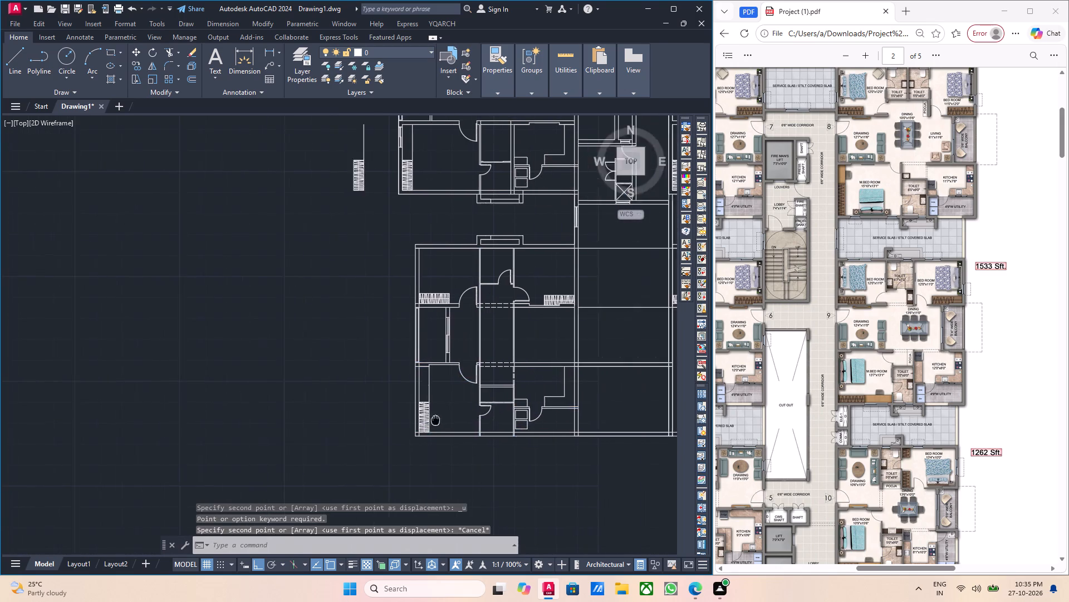
middle_drag(414, 419, 376, 419)
scroll(489, 431, up, 2)
drag(481, 425, 473, 421)
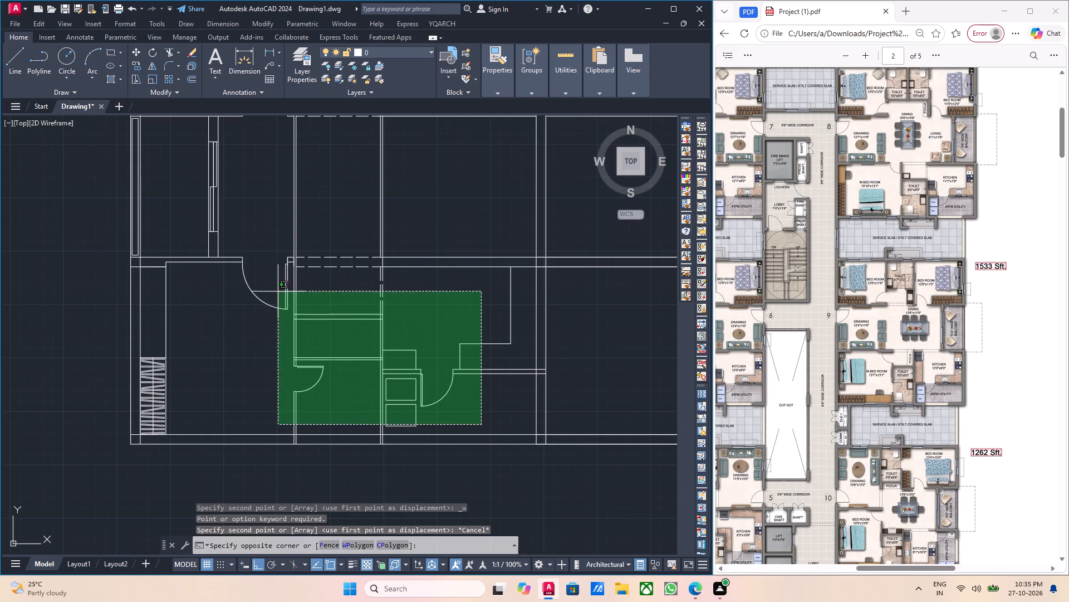
click(228, 282)
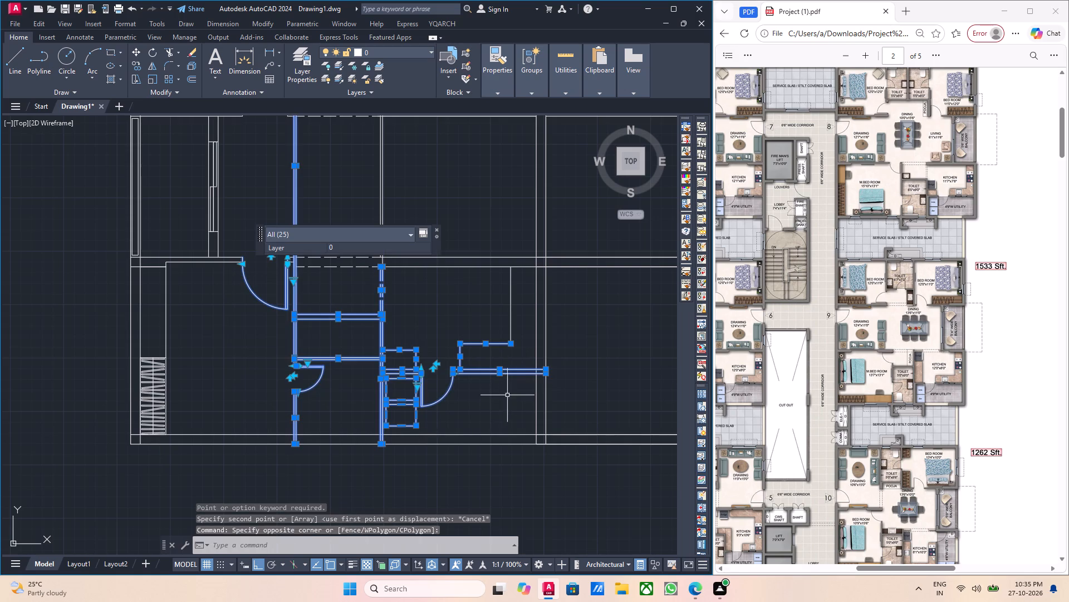
click(519, 357)
click(484, 315)
middle_drag(501, 359, 504, 401)
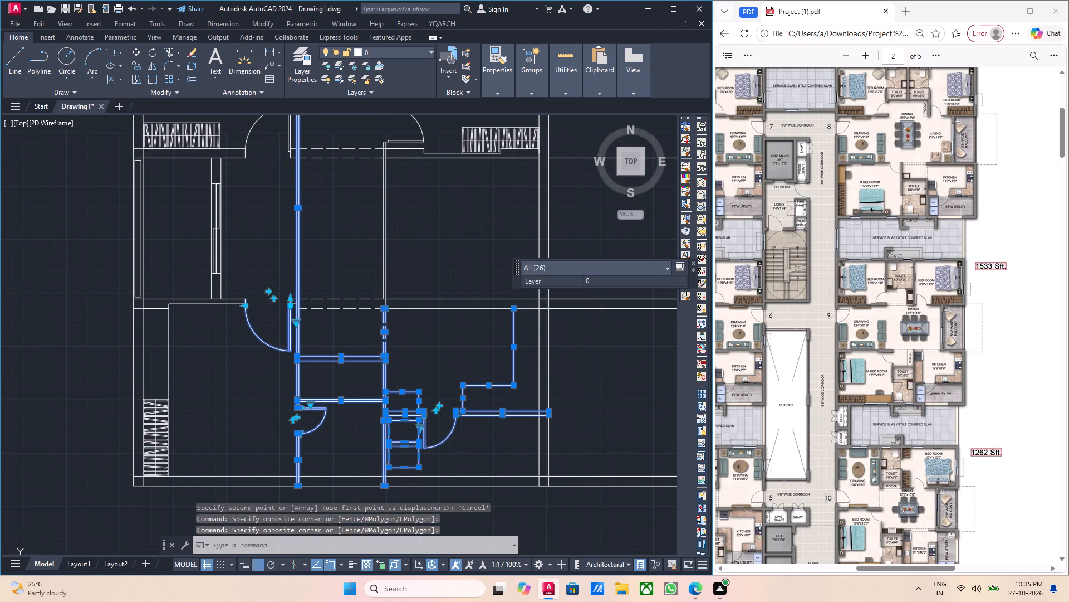
drag(459, 328, 458, 323)
click(440, 292)
drag(360, 317, 355, 314)
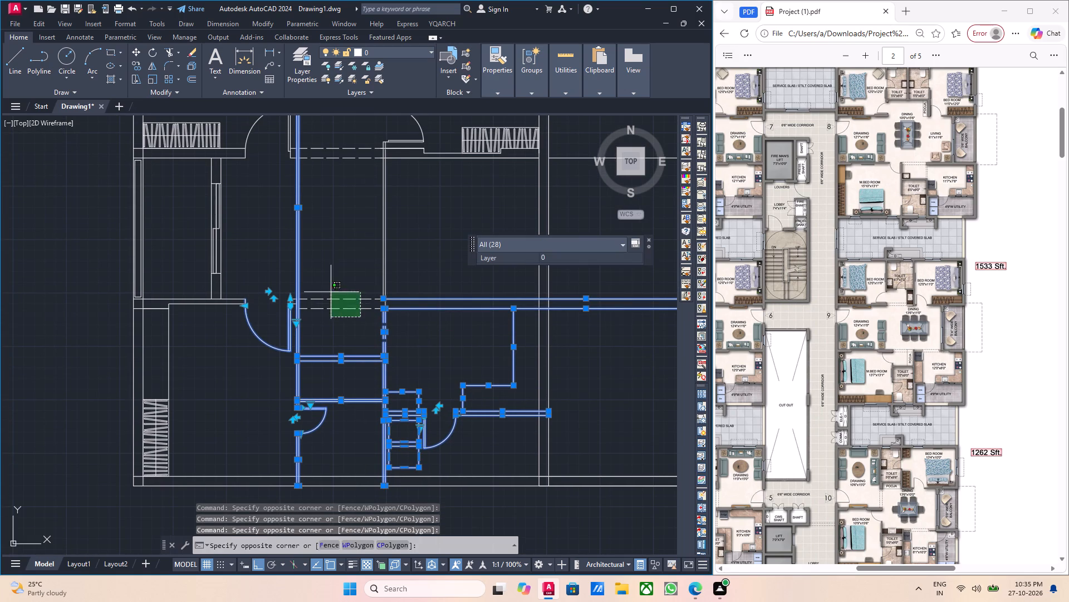
click(331, 292)
middle_drag(146, 336, 340, 373)
scroll(357, 345, up, 2)
drag(408, 354, 404, 342)
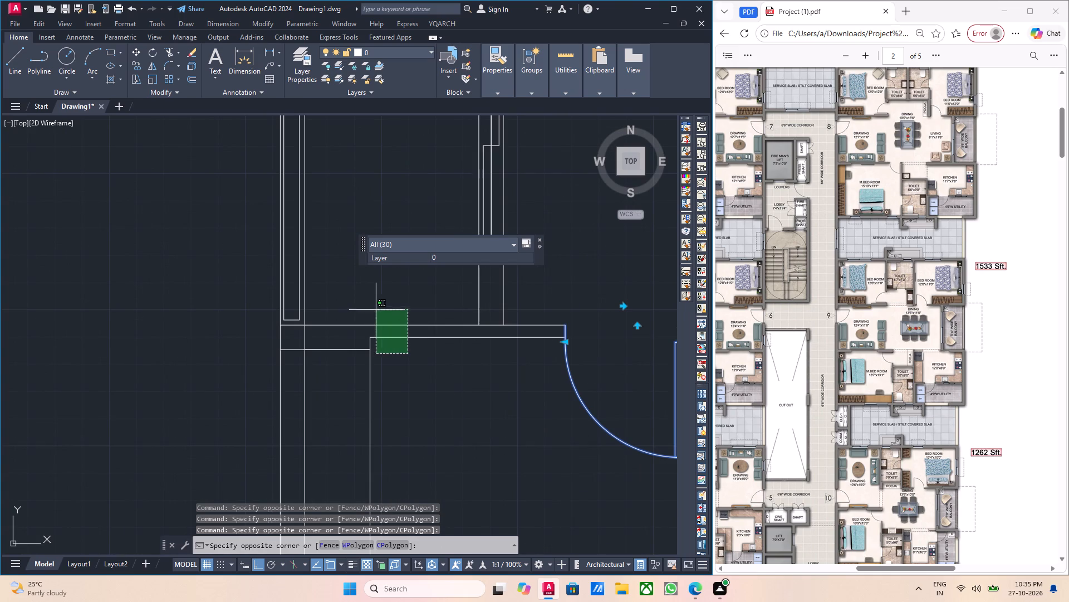
click(340, 310)
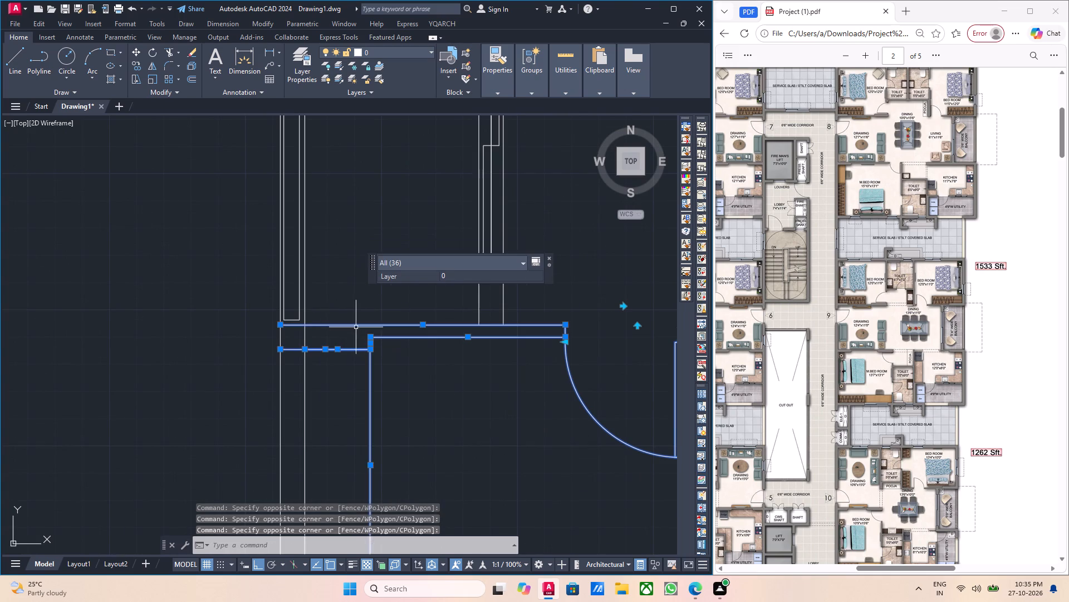
scroll(357, 330, down, 2)
middle_drag(409, 420, 389, 370)
middle_drag(409, 407, 398, 395)
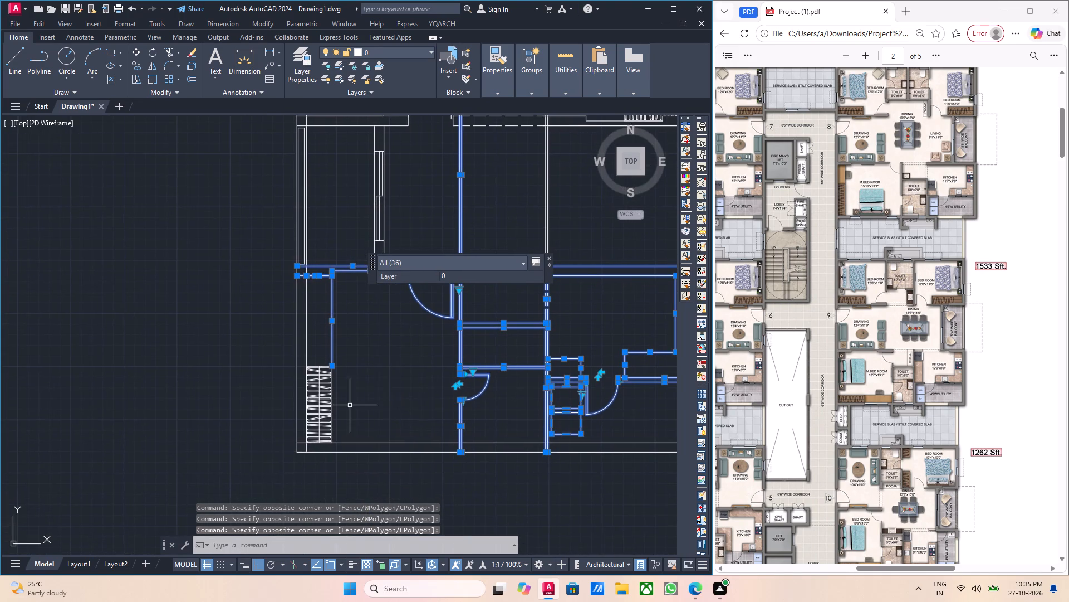
scroll(350, 405, up, 1)
drag(342, 410, 312, 400)
click(298, 387)
scroll(376, 414, down, 3)
middle_drag(393, 405, 396, 425)
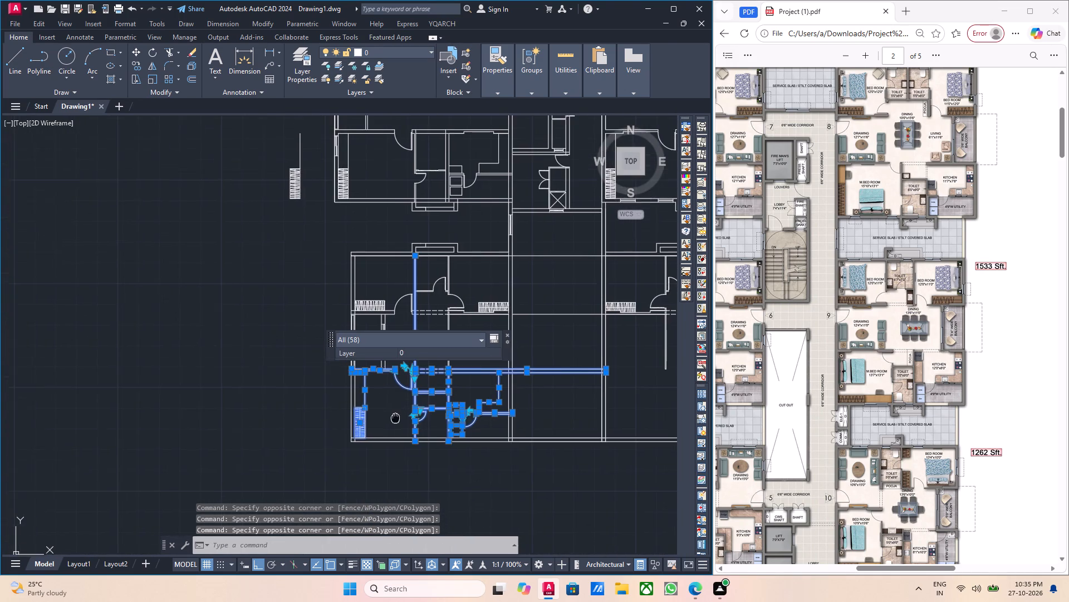
middle_drag(396, 425, 396, 426)
scroll(351, 451, up, 8)
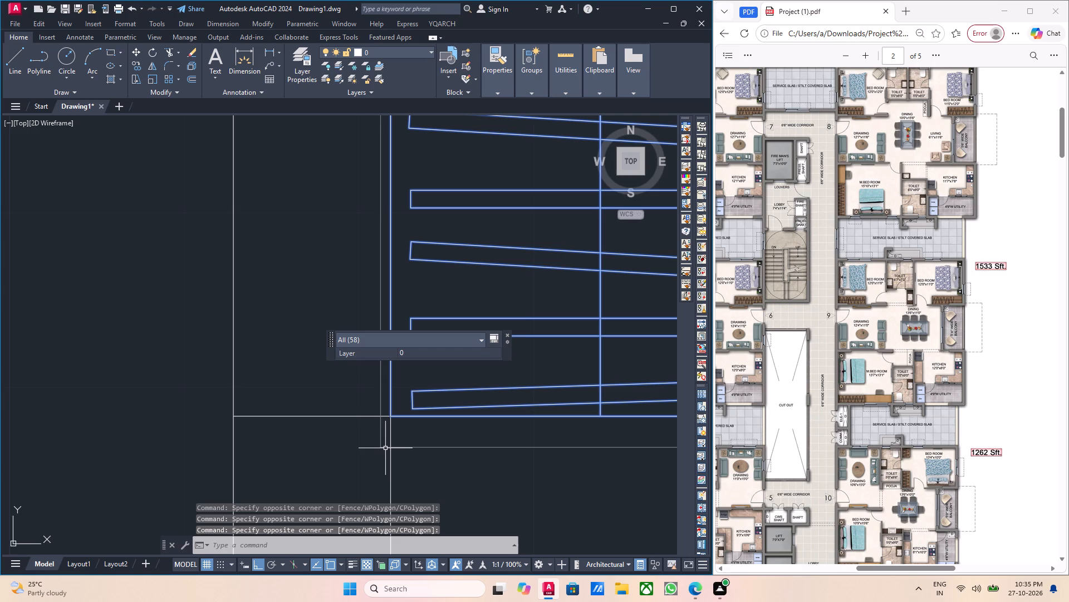
text(co)
key(Return)
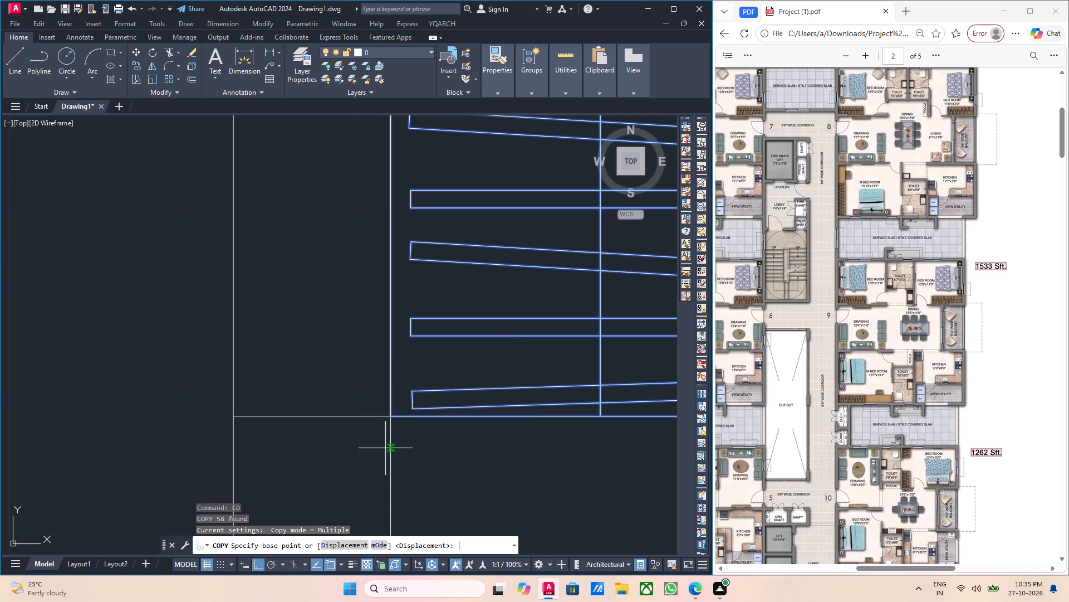
click(391, 417)
scroll(393, 417, down, 7)
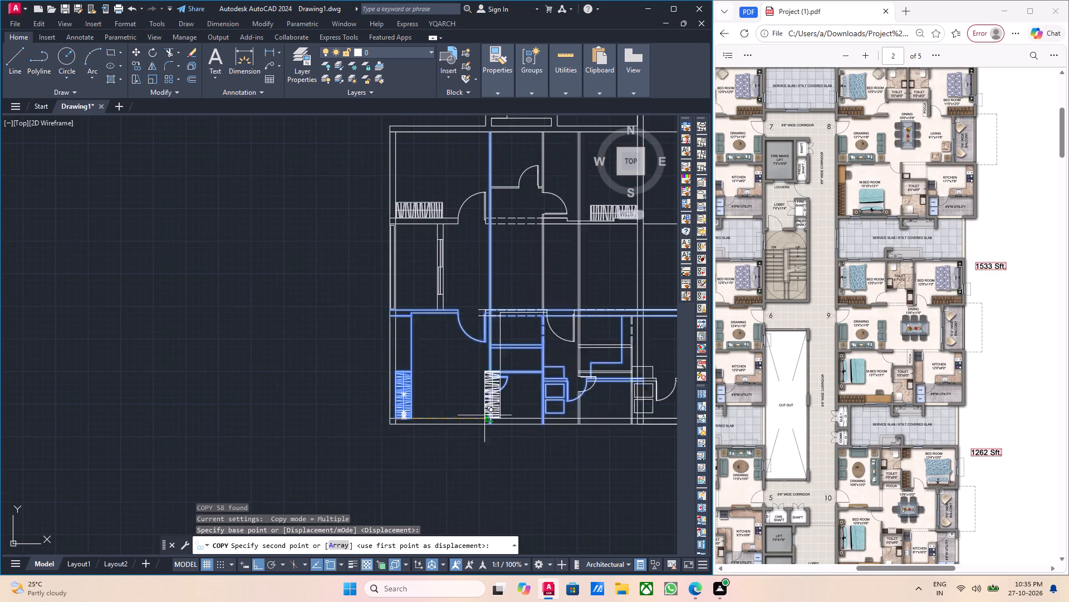
scroll(487, 414, down, 3)
middle_drag(569, 428, 428, 409)
scroll(443, 395, up, 3)
scroll(351, 404, up, 3)
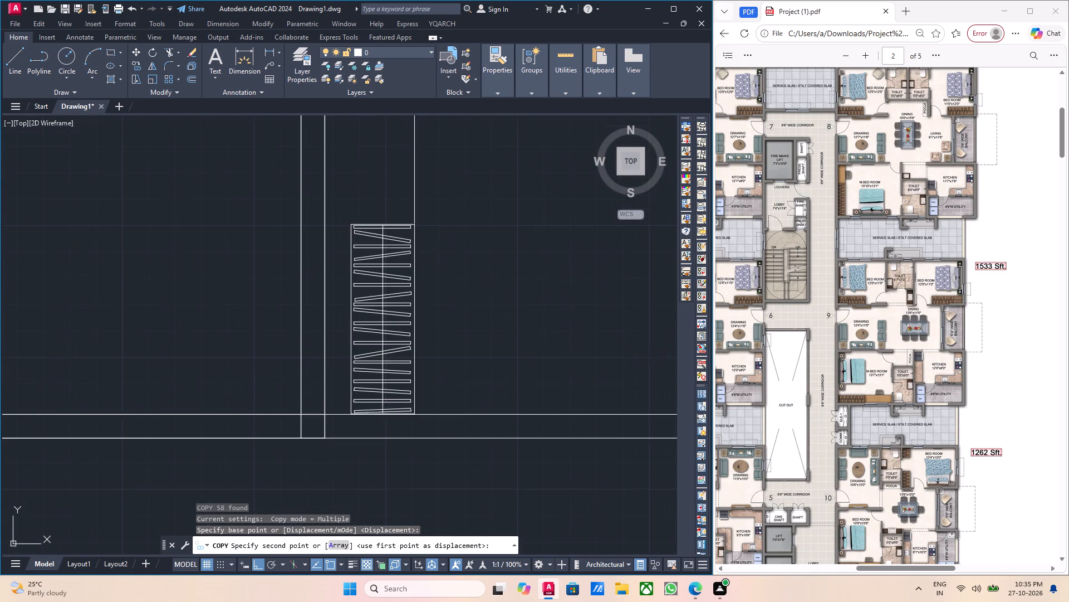
click(325, 414)
scroll(361, 405, down, 3)
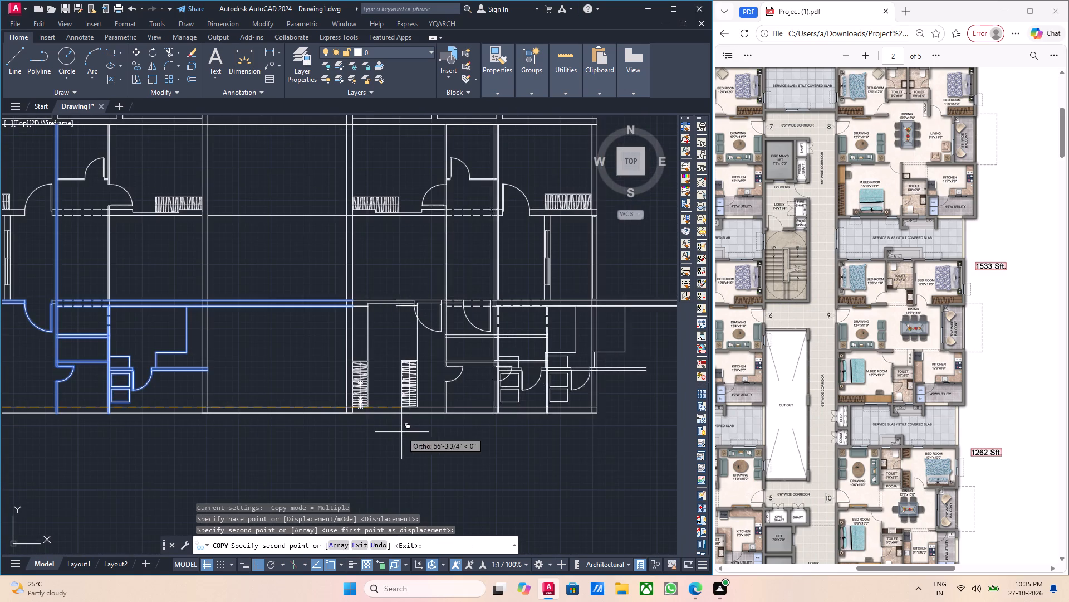
key(Escape)
Draw a short horizontal line joining the copied bedroom door jamb's upper end to the adjacent toilet wall in the mirrored flat.
middle_drag(458, 404, 439, 438)
middle_drag(383, 399, 420, 414)
middle_drag(395, 396, 395, 387)
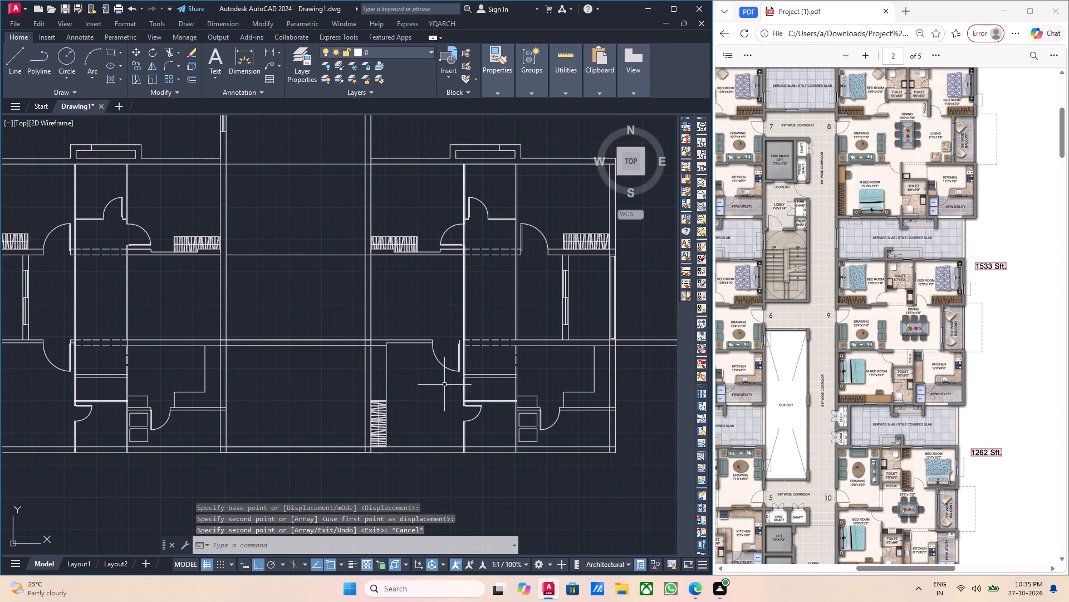
middle_drag(445, 385, 384, 386)
scroll(401, 356, up, 4)
scroll(407, 349, down, 3)
middle_drag(301, 357, 534, 367)
scroll(327, 367, down, 2)
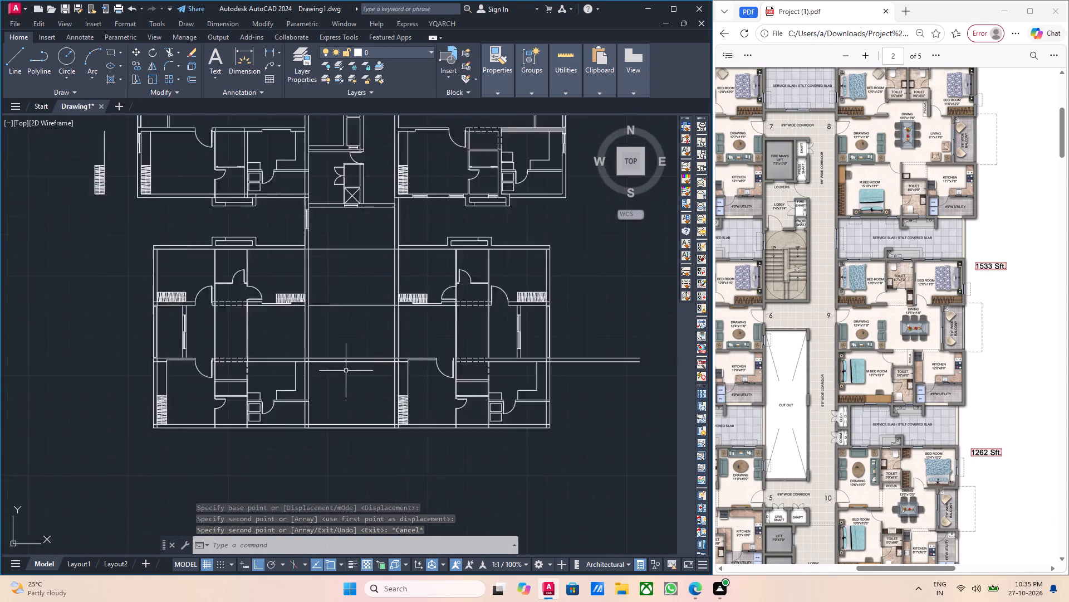
scroll(347, 371, down, 1)
middle_drag(295, 373, 342, 373)
scroll(303, 365, up, 4)
scroll(339, 370, down, 3)
middle_drag(477, 375, 380, 391)
scroll(445, 387, up, 3)
middle_drag(529, 390, 352, 394)
scroll(409, 390, up, 4)
middle_drag(442, 395, 434, 405)
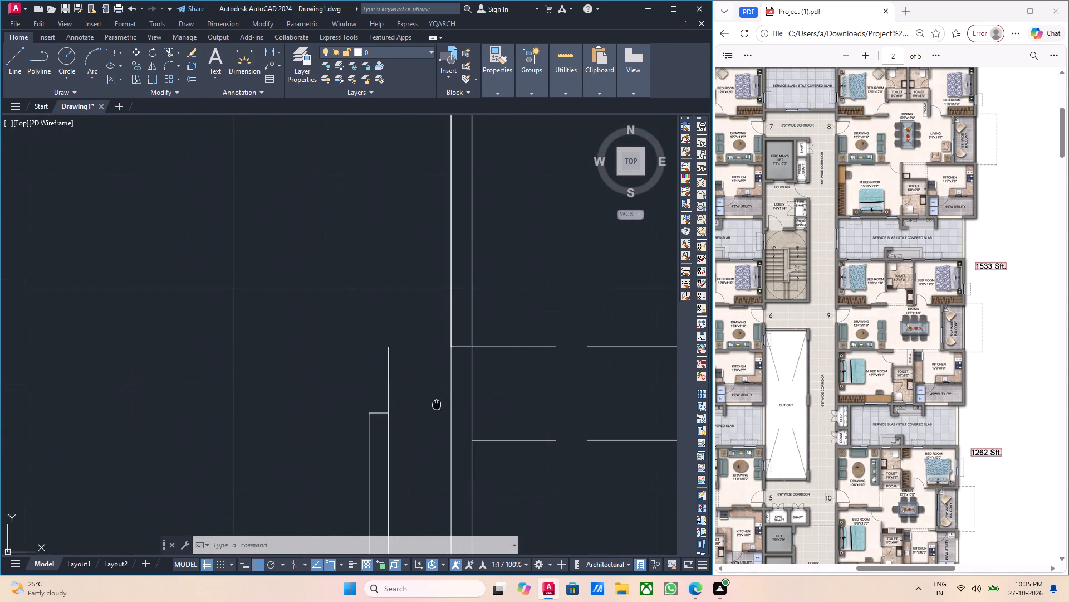
middle_drag(434, 405, 423, 412)
key(l)
key(Return)
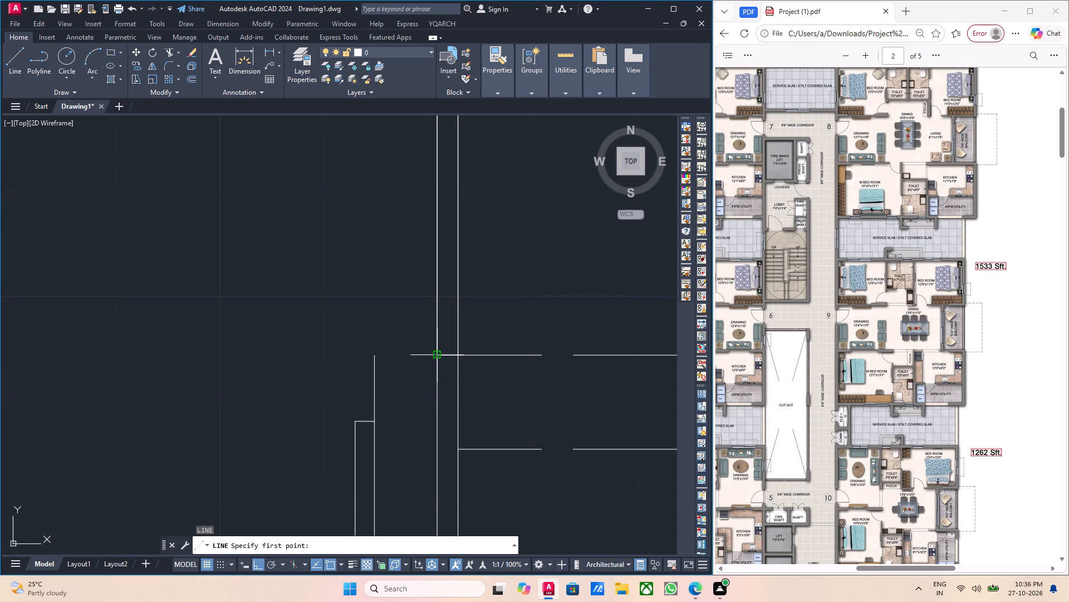
click(436, 358)
click(376, 355)
key(Escape)
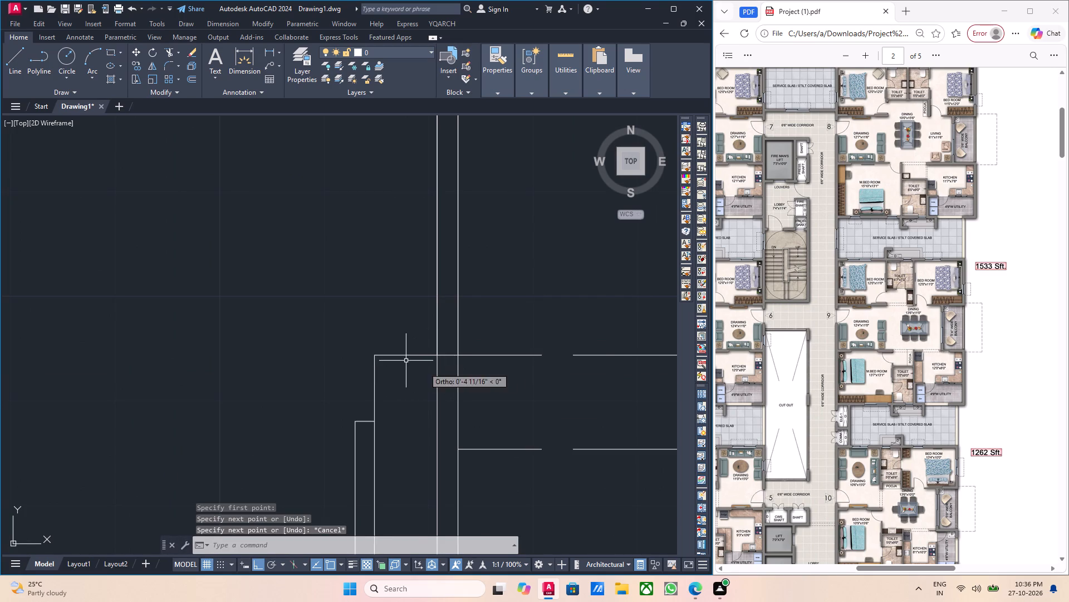
Offset the short jamb line 4.5 inches downward to form the wall stub beside the mirrored flat's bedroom door.
click(404, 361)
click(394, 353)
key(o)
key(Return)
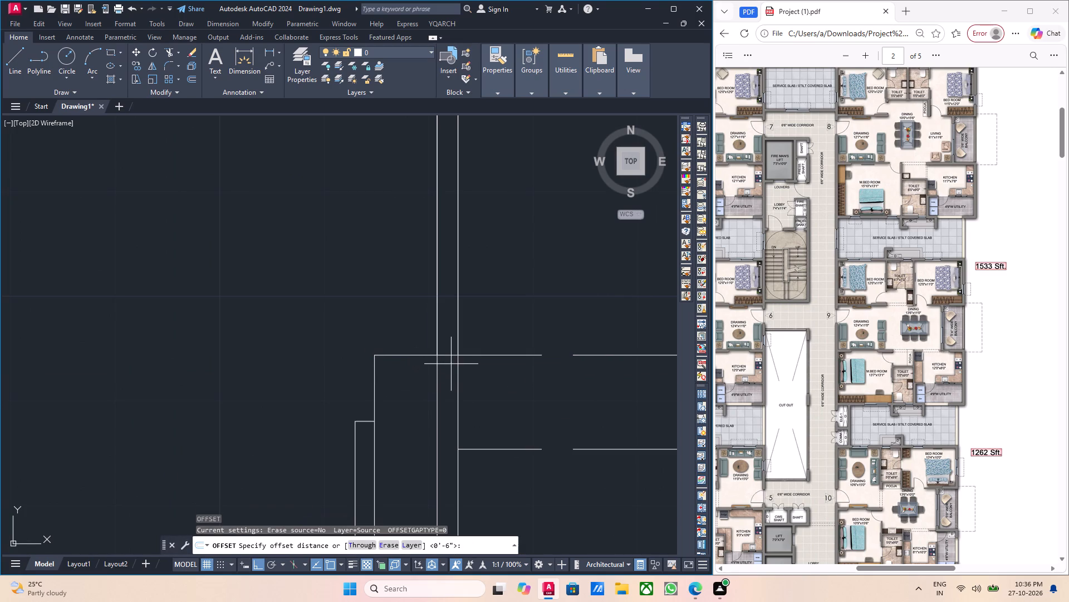
click(438, 355)
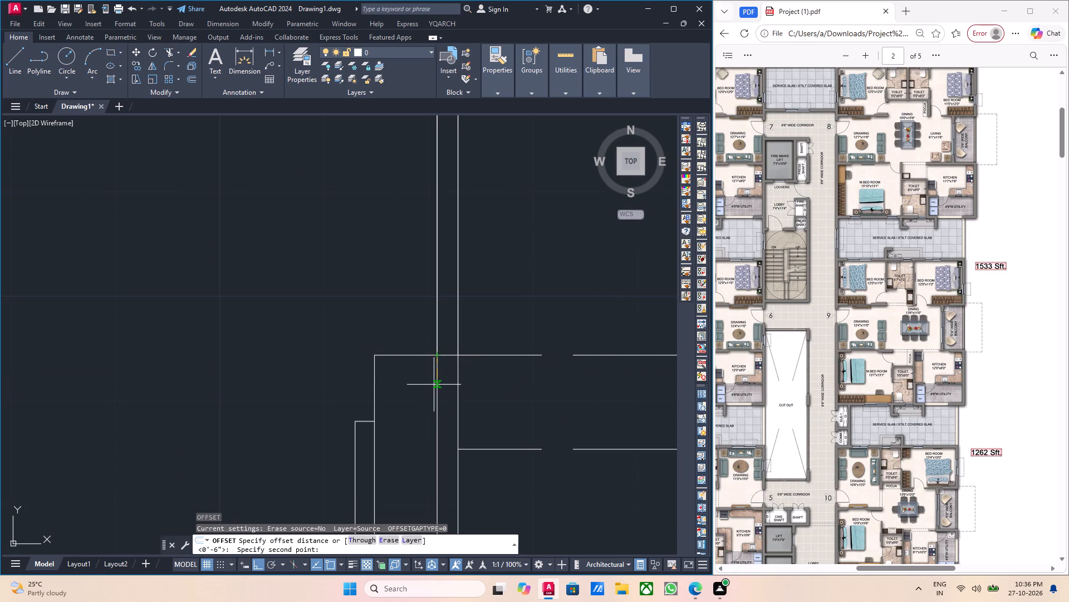
text(4.)
key(5)
key(Return)
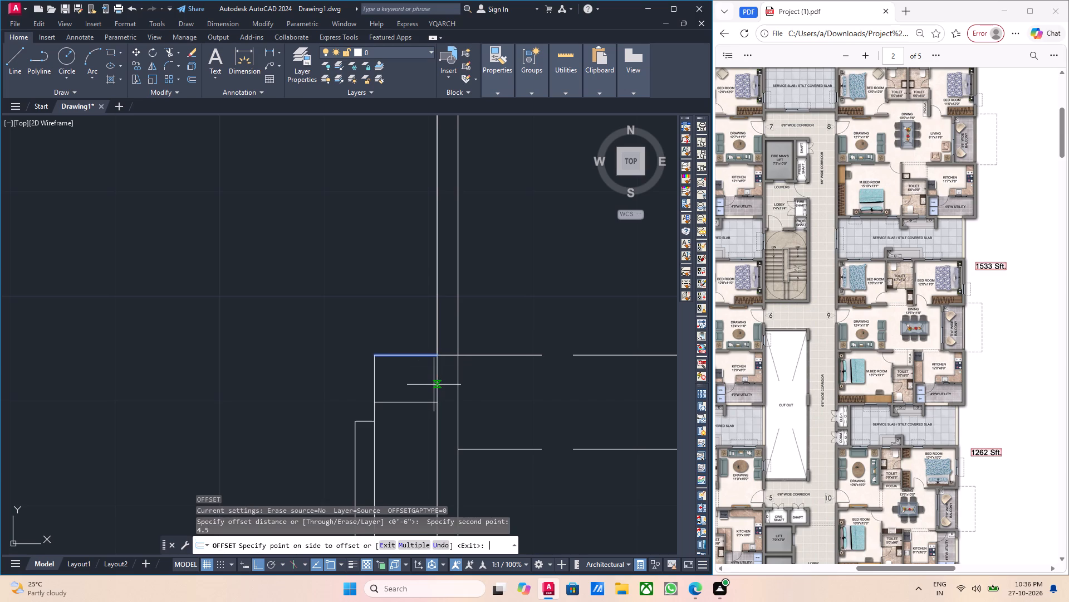
click(416, 395)
scroll(417, 395, down, 2)
key(Escape)
Trim away the vertical wall line segment between the two short jamb lines beside the mirrored flat's bedroom door.
middle_drag(399, 402, 403, 369)
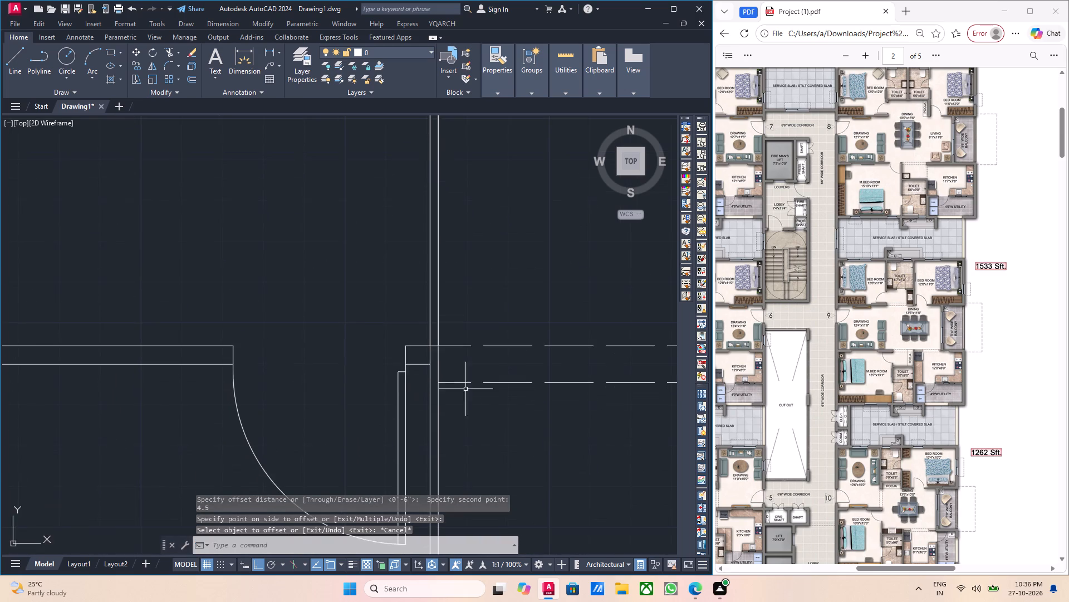
scroll(465, 389, down, 1)
scroll(428, 367, up, 3)
key(t)
key(r)
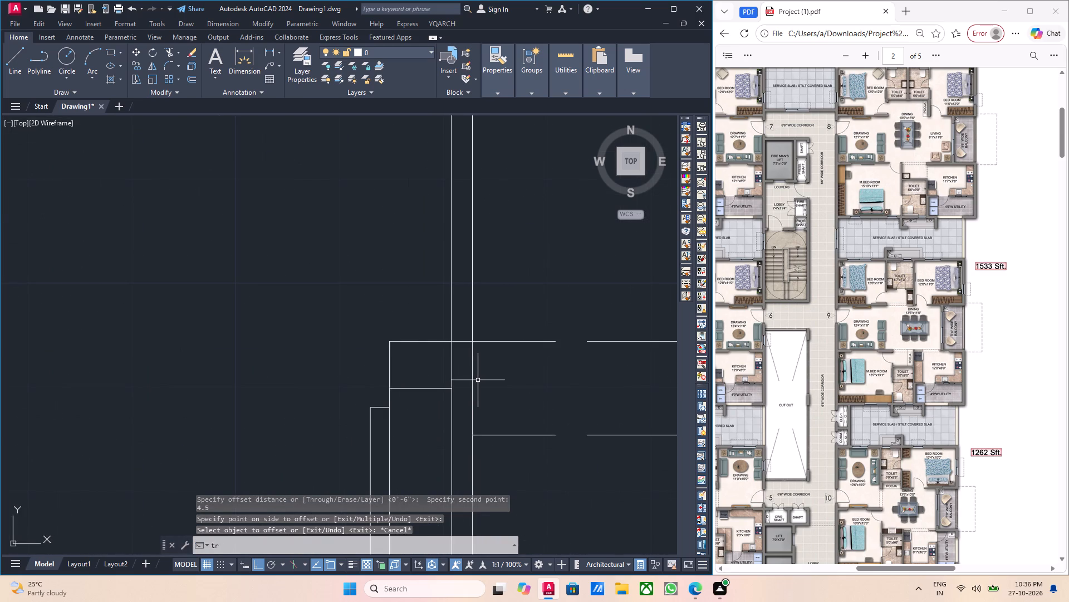
key(Return)
scroll(462, 363, up, 1)
click(459, 363)
click(435, 362)
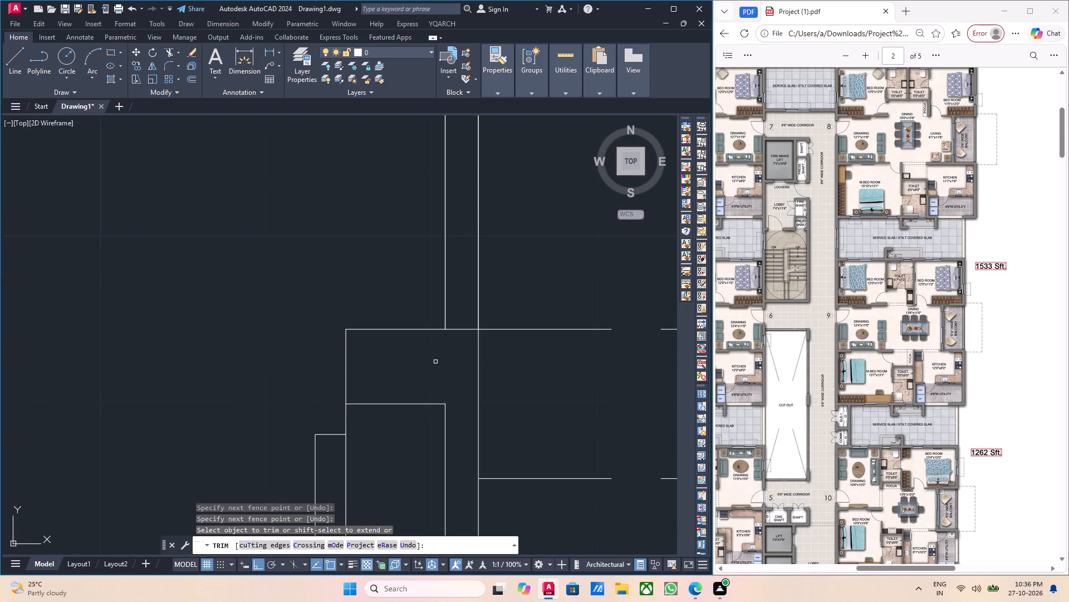
scroll(435, 361, down, 3)
key(Escape)
Trim away the vertical wall lines crossing the mirrored flat's central hall between the upper and lower dashed lines.
scroll(440, 367, down, 2)
middle_drag(465, 406, 424, 382)
scroll(453, 368, down, 1)
middle_drag(522, 386, 467, 360)
scroll(452, 361, up, 2)
scroll(454, 361, down, 2)
middle_drag(490, 385, 452, 367)
middle_drag(494, 379, 486, 370)
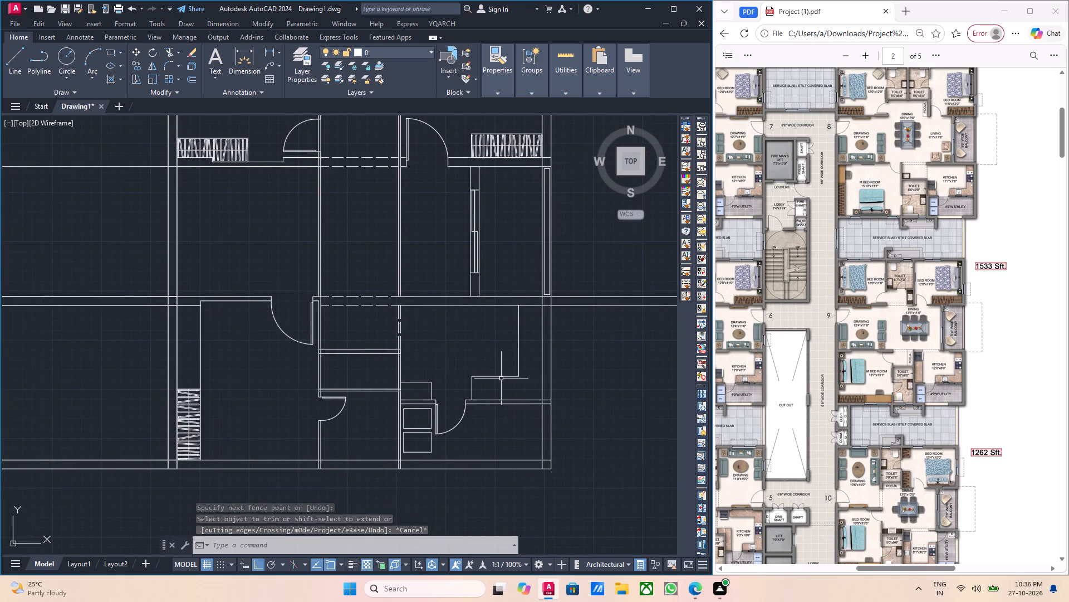
scroll(529, 398, down, 1)
middle_drag(517, 429, 474, 443)
scroll(459, 443, down, 1)
middle_drag(461, 382, 480, 413)
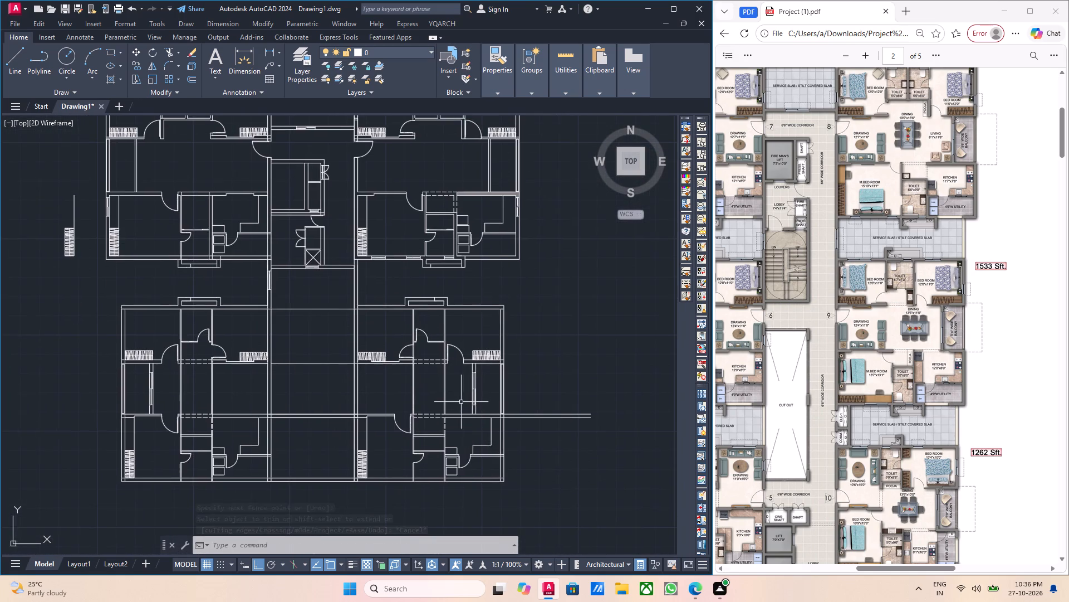
middle_drag(450, 406, 516, 389)
middle_drag(473, 390, 474, 381)
scroll(468, 372, up, 3)
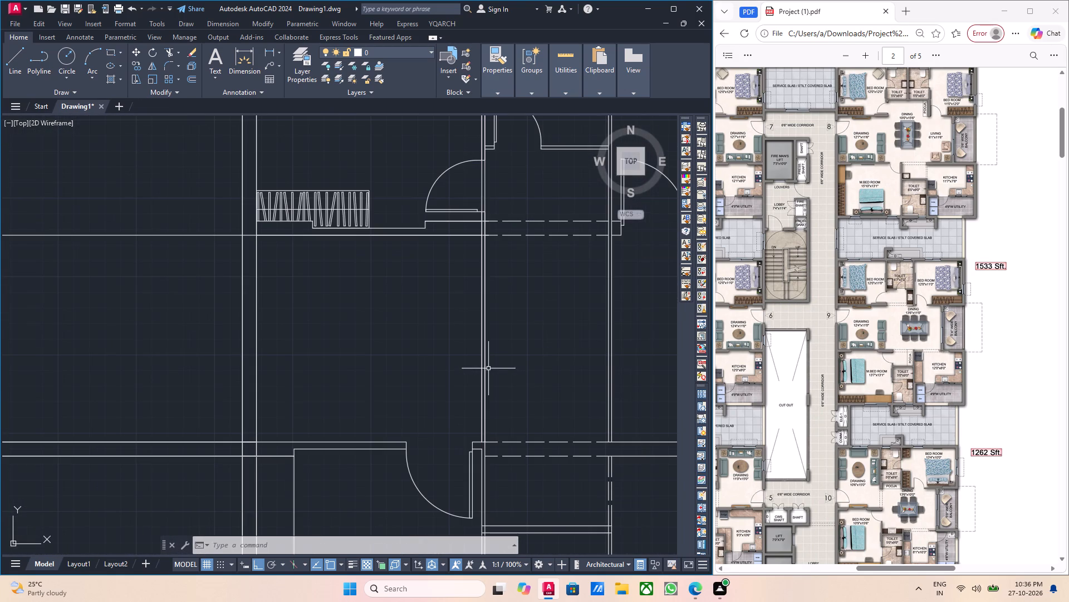
middle_drag(486, 365, 459, 371)
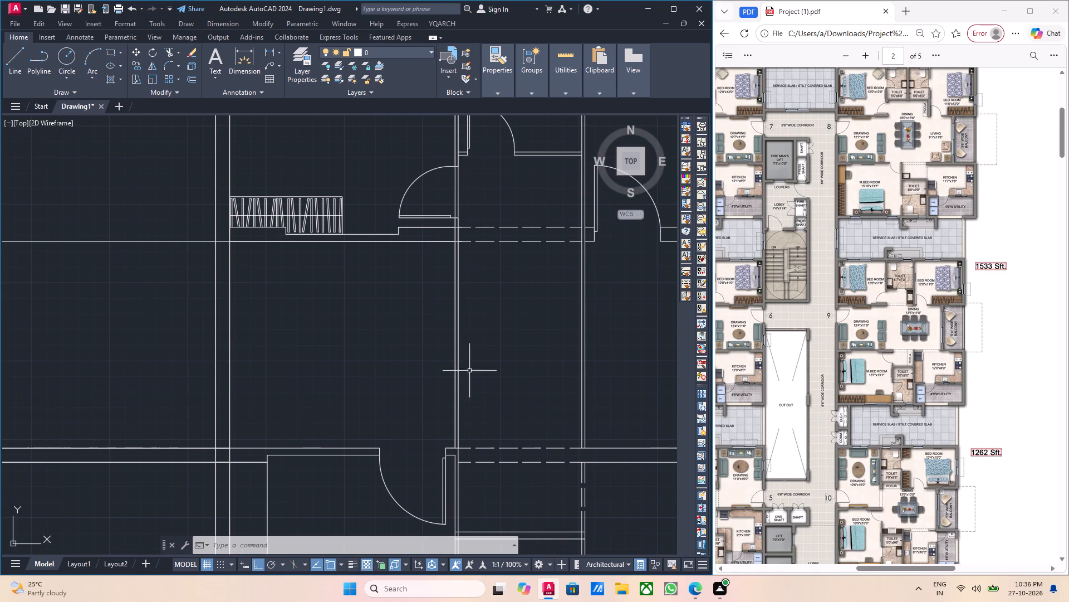
text(tr)
key(Return)
scroll(520, 361, up, 2)
click(445, 373)
scroll(334, 347, down, 2)
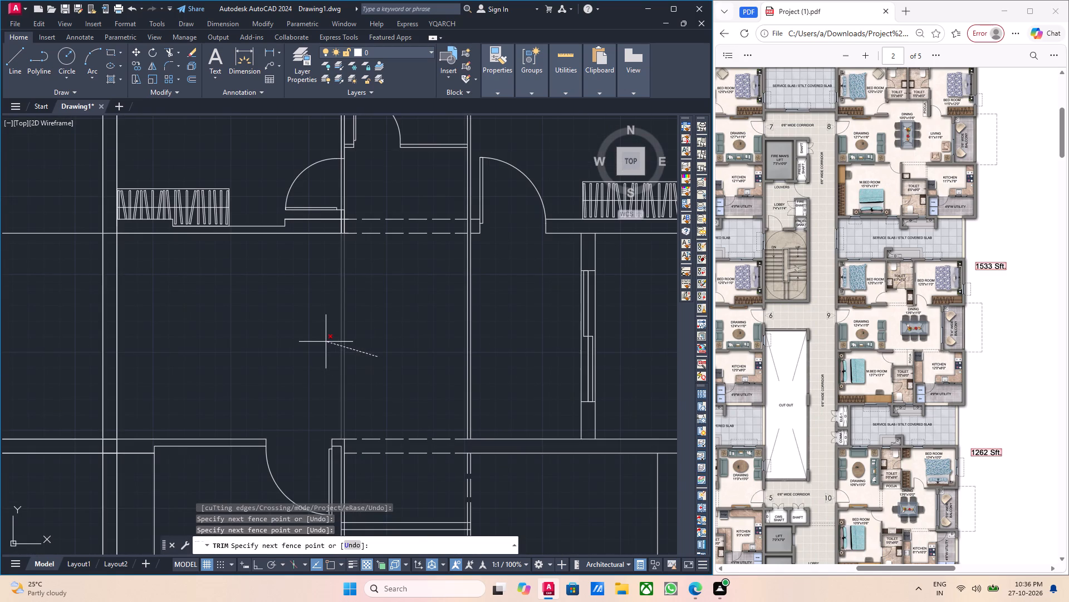
click(326, 342)
click(462, 356)
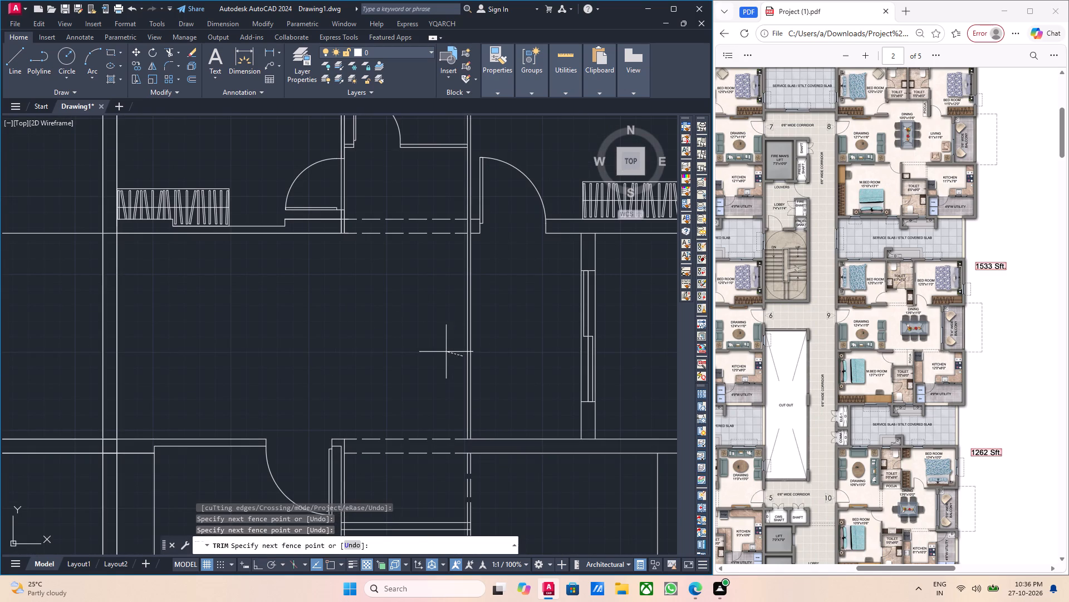
drag(464, 351, 532, 352)
drag(523, 352, 449, 359)
scroll(446, 357, down, 2)
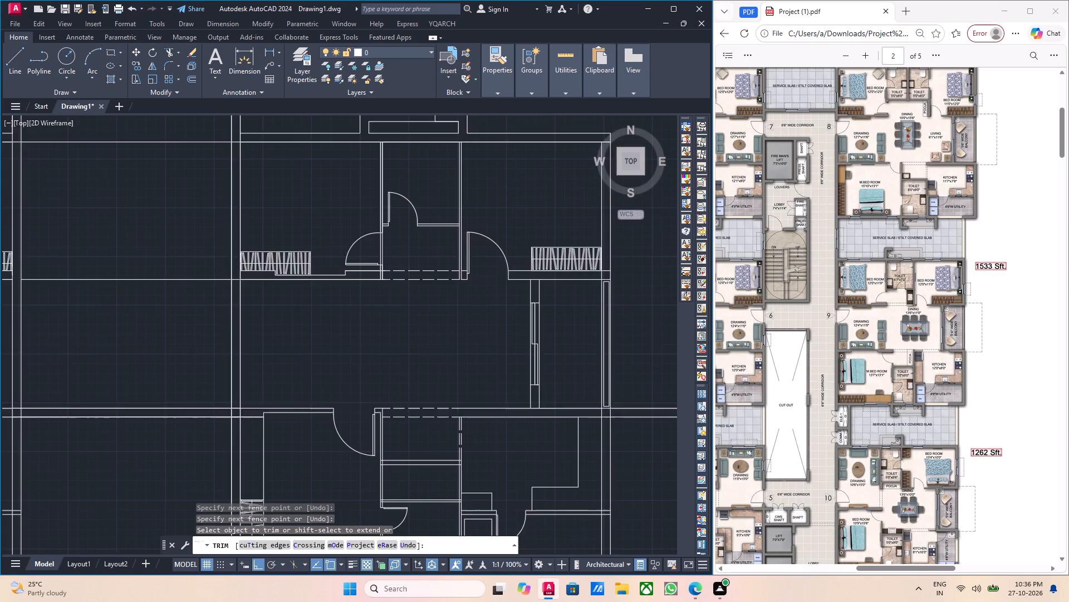
click(445, 356)
key(Escape)
Trim off the lower horizontal wall lines that overhang beyond the mirrored flat's outer balcony wall.
scroll(449, 355, down, 1)
middle_drag(410, 350, 475, 352)
middle_drag(456, 353, 462, 353)
key(Escape)
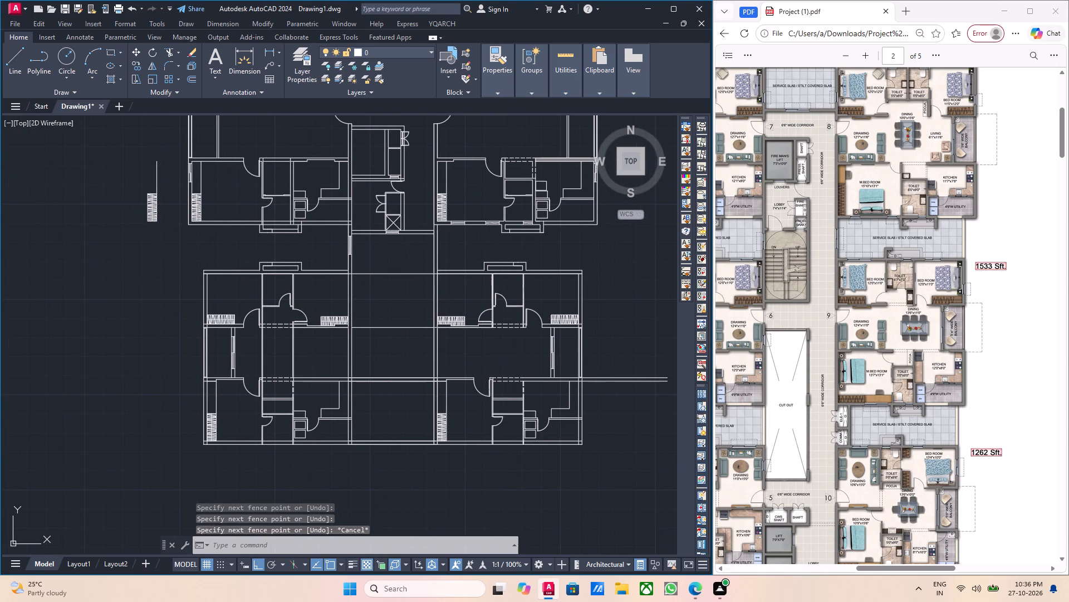
key(space)
scroll(614, 425, up, 1)
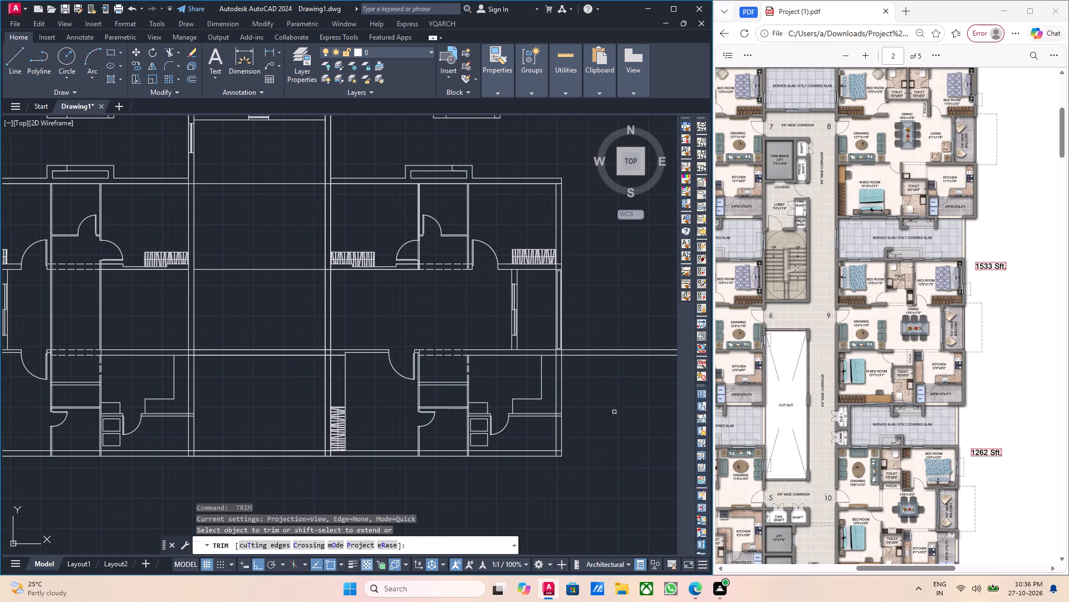
drag(617, 395, 614, 380)
drag(588, 329, 600, 382)
scroll(600, 381, down, 2)
key(Escape)
middle_drag(624, 401, 663, 408)
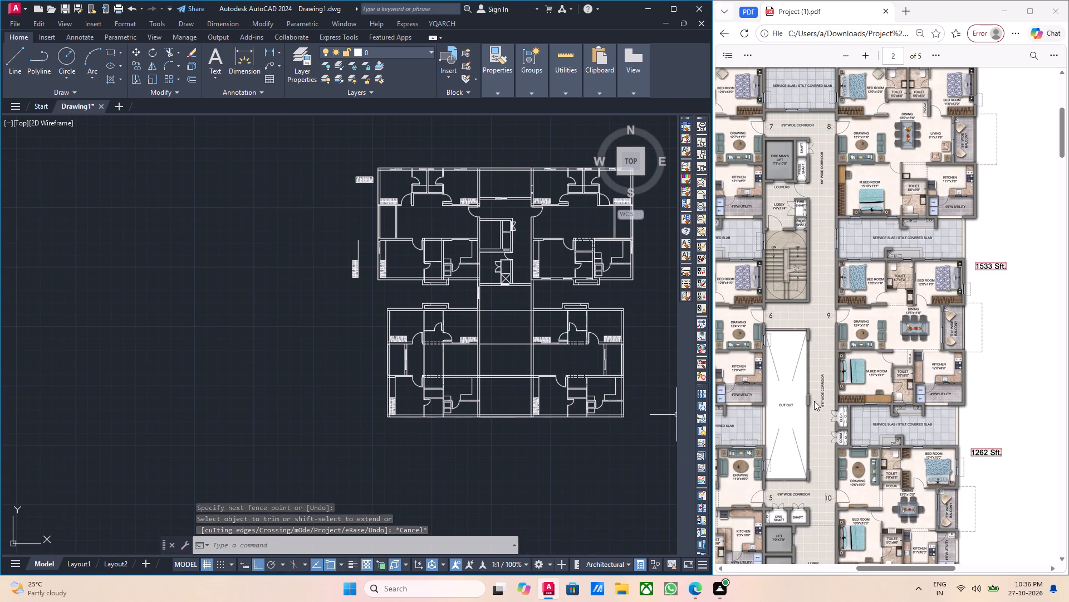
Trim away the horizontal wall lines crossing the central corridor between the two lower flats, keeping the bottom wall line.
scroll(819, 407, up, 1)
scroll(819, 407, down, 1)
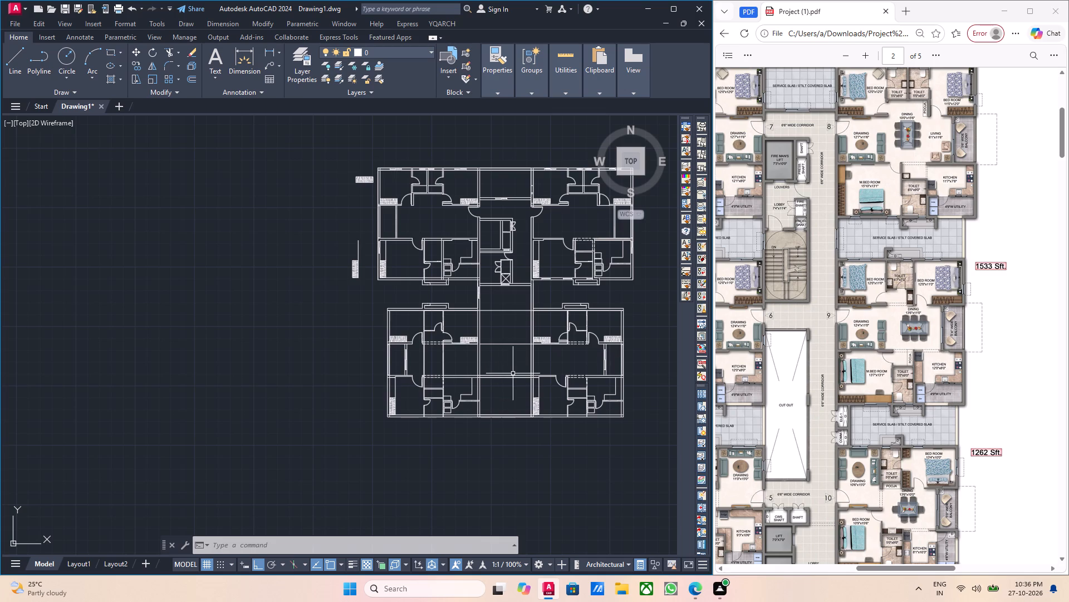
text(tr)
key(Return)
scroll(518, 375, up, 2)
drag(495, 414, 464, 210)
scroll(468, 220, down, 2)
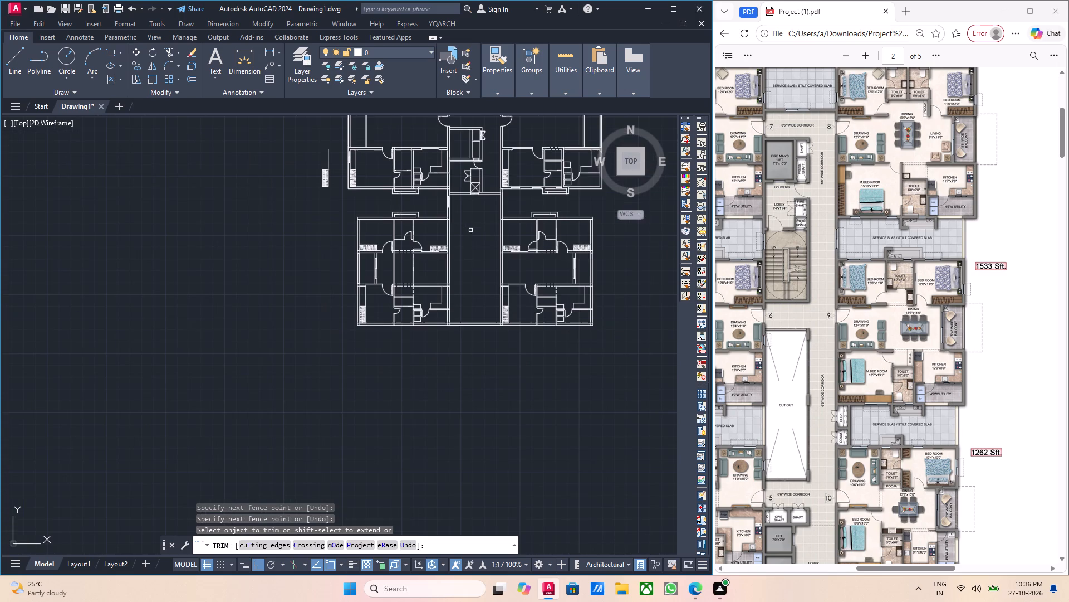
middle_drag(477, 279, 480, 295)
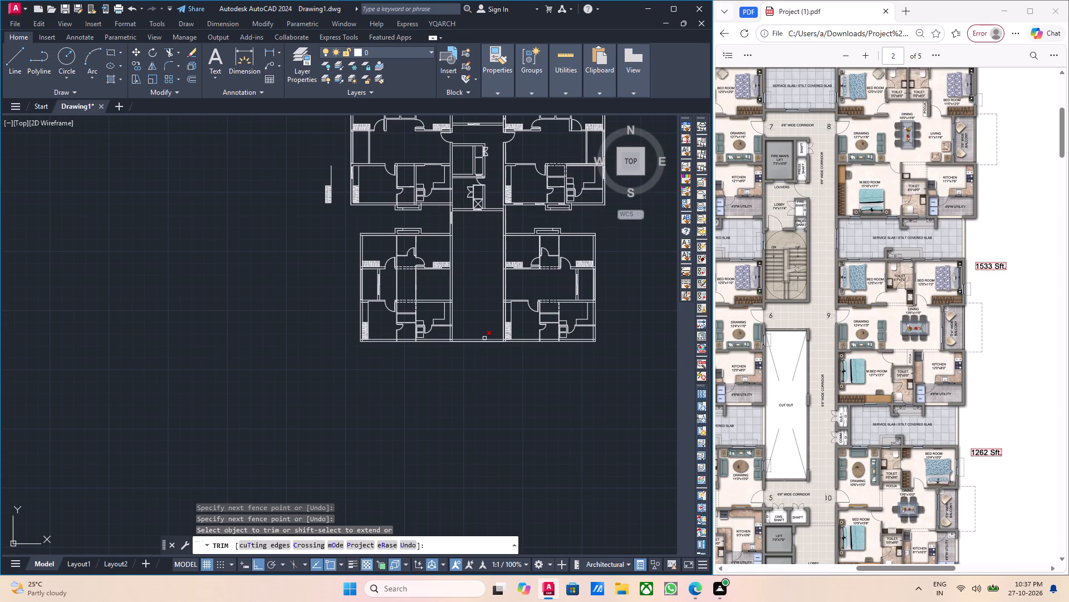
key(Escape)
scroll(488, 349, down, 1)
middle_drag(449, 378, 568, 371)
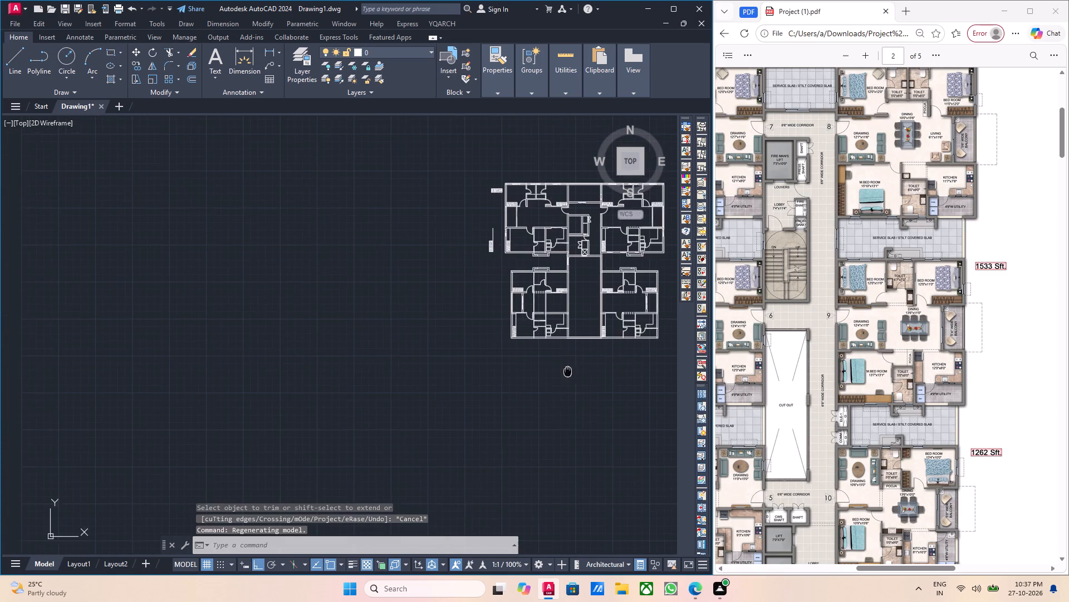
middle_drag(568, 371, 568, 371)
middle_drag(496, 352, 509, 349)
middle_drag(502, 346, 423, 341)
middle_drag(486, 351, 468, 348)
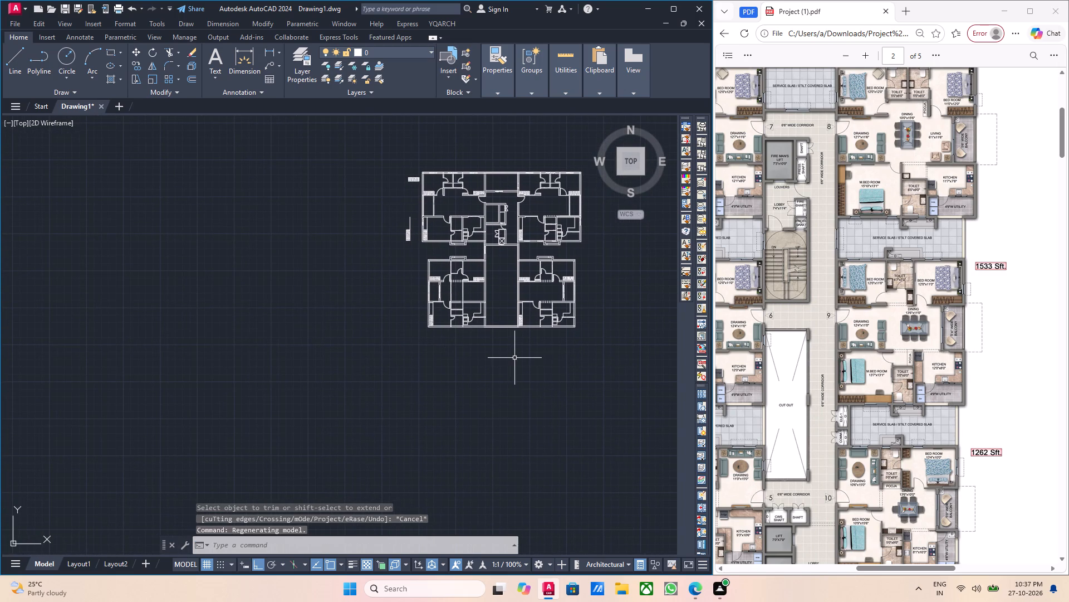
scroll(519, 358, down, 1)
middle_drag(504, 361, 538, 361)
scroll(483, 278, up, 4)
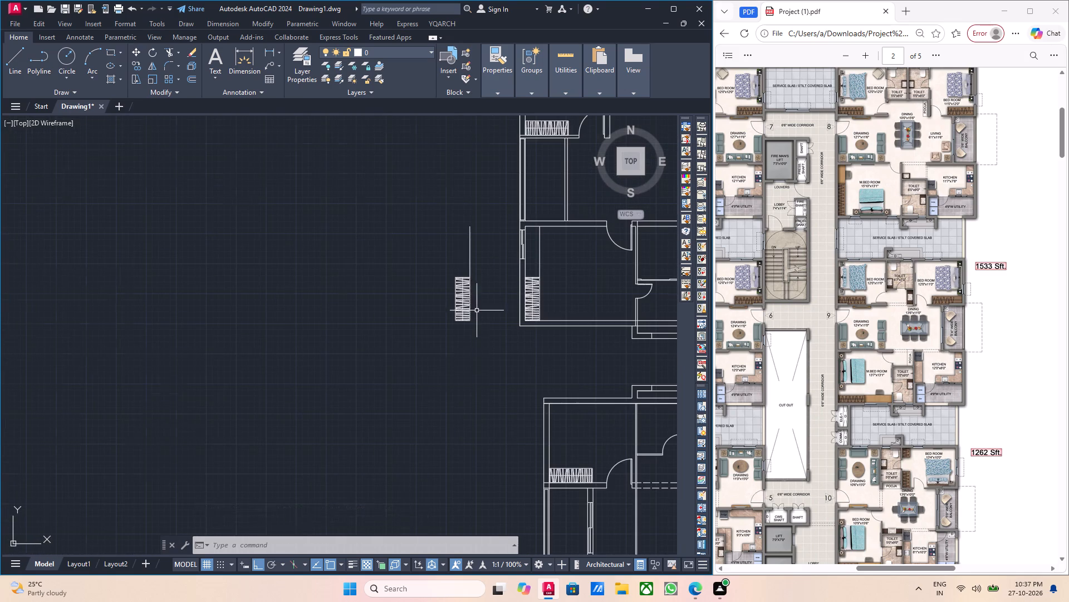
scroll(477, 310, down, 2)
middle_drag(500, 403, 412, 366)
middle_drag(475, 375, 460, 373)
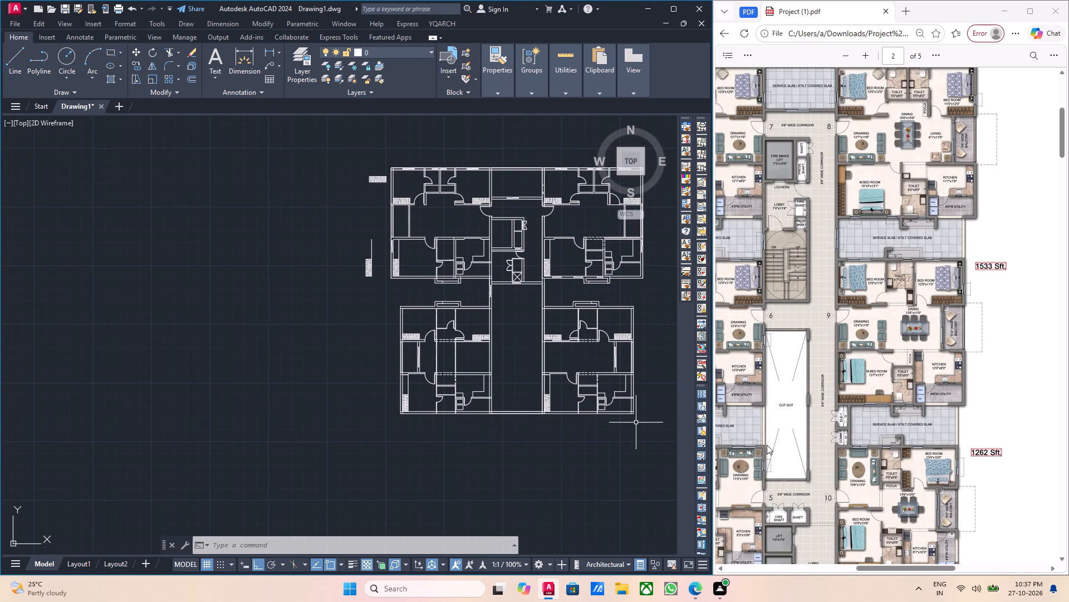
Switch to the reference PDF and examine the 1740, 1533 and 1252 Sft flats' room layouts and the service slabs between them.
ctrl+scroll(839, 439, down, 3)
ctrl+middle_drag(807, 452, 766, 445)
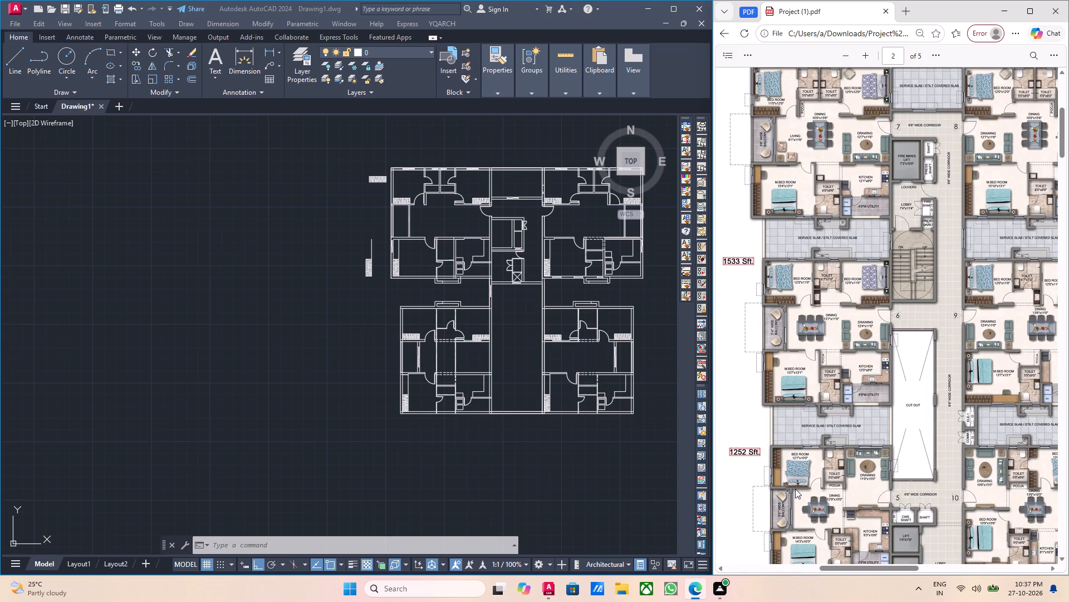
scroll(795, 489, up, 3)
scroll(793, 488, down, 7)
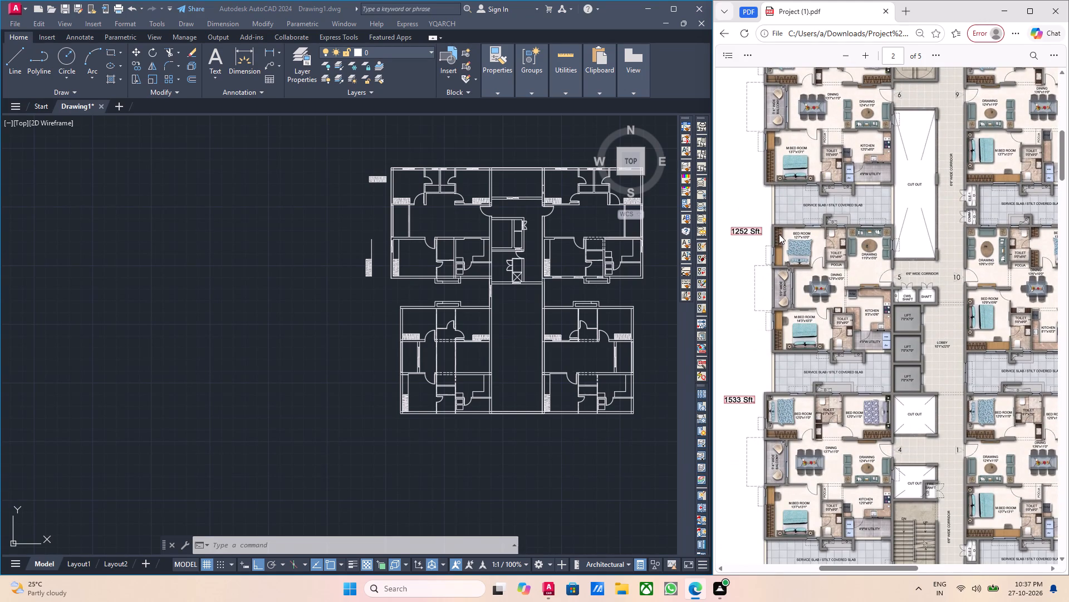
ctrl+scroll(809, 236, up, 4)
scroll(796, 245, up, 4)
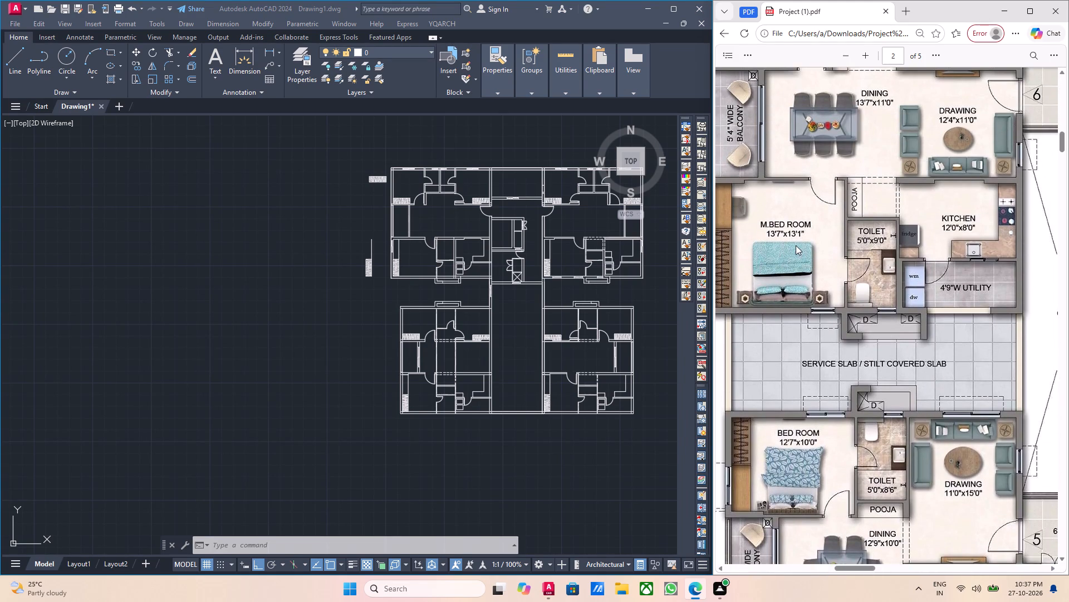
scroll(796, 245, up, 5)
scroll(788, 285, down, 1)
scroll(790, 282, up, 10)
scroll(789, 289, down, 1)
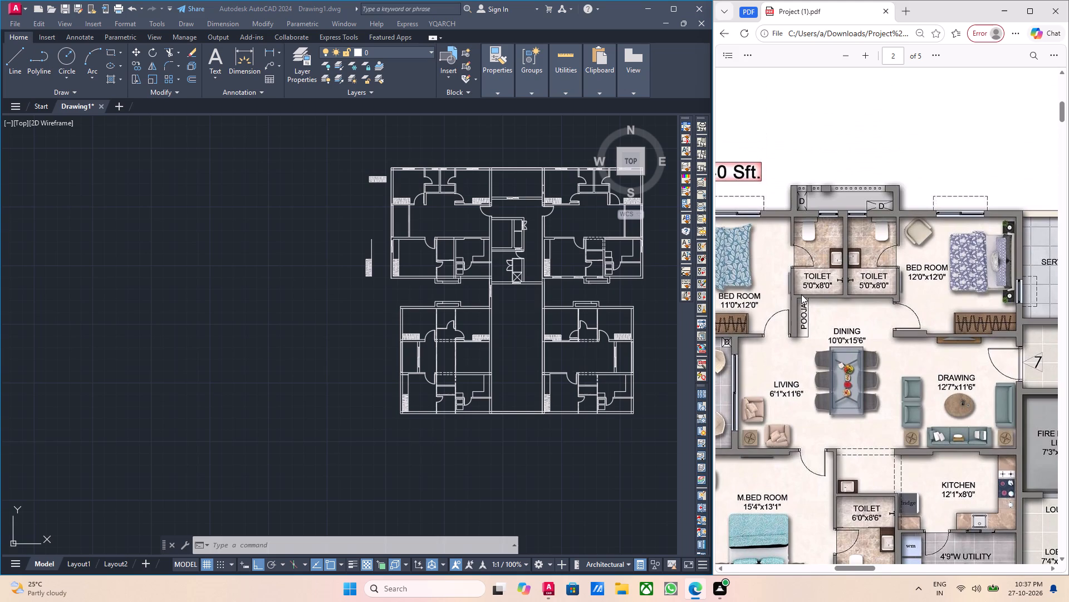
ctrl+middle_drag(801, 294, 772, 292)
scroll(827, 310, down, 2)
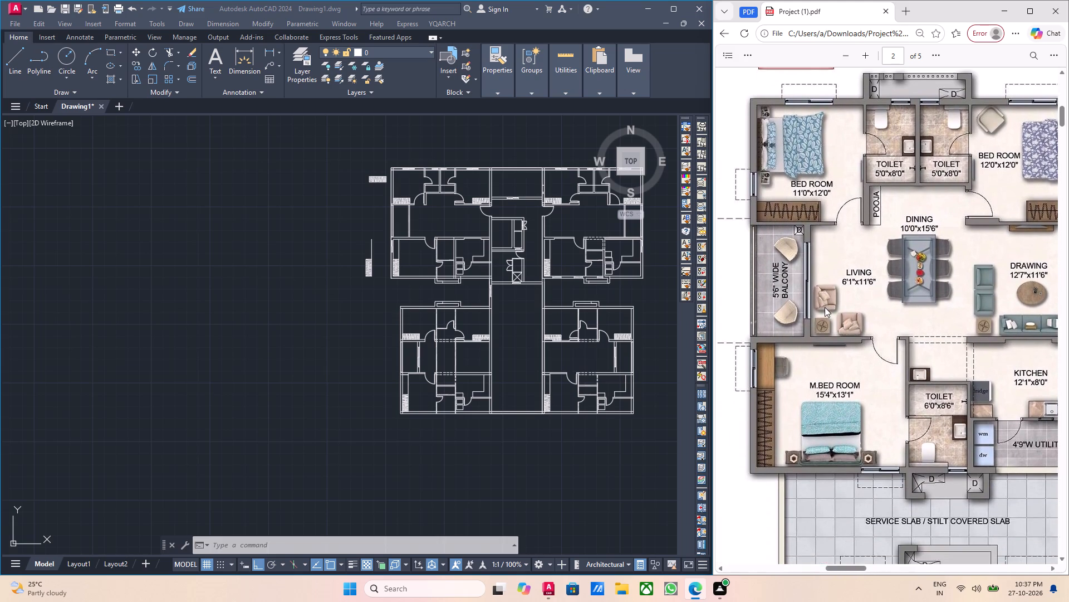
scroll(825, 307, down, 8)
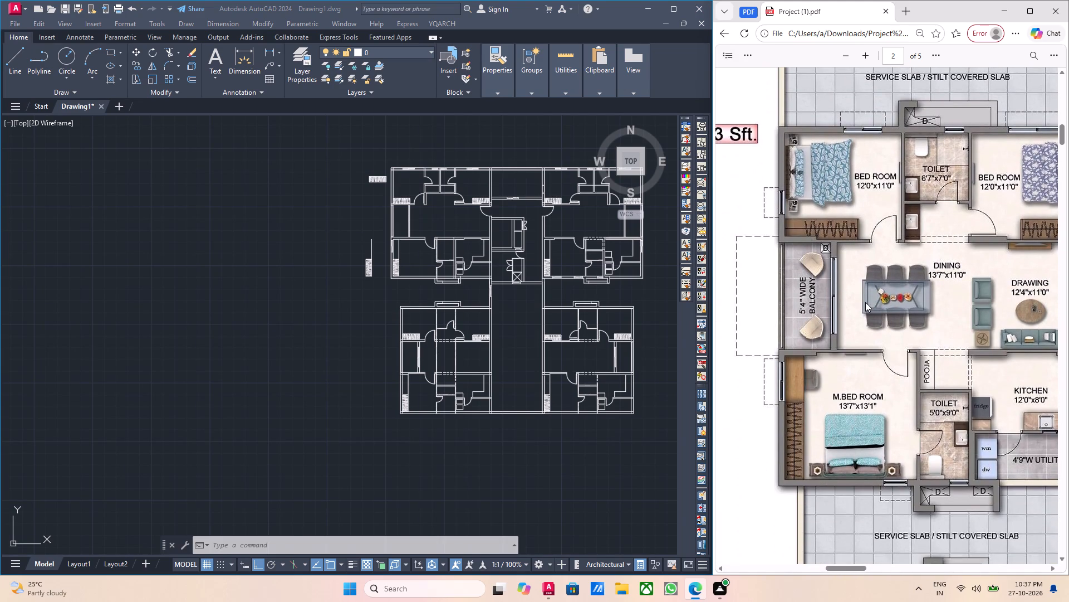
scroll(850, 403, down, 2)
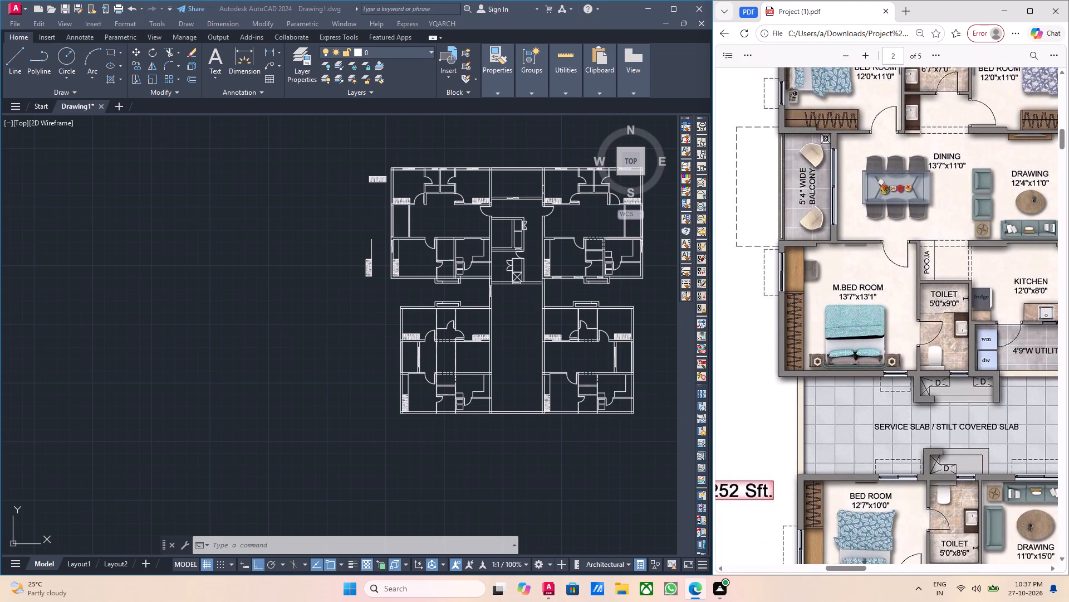
scroll(850, 403, down, 6)
scroll(850, 403, up, 8)
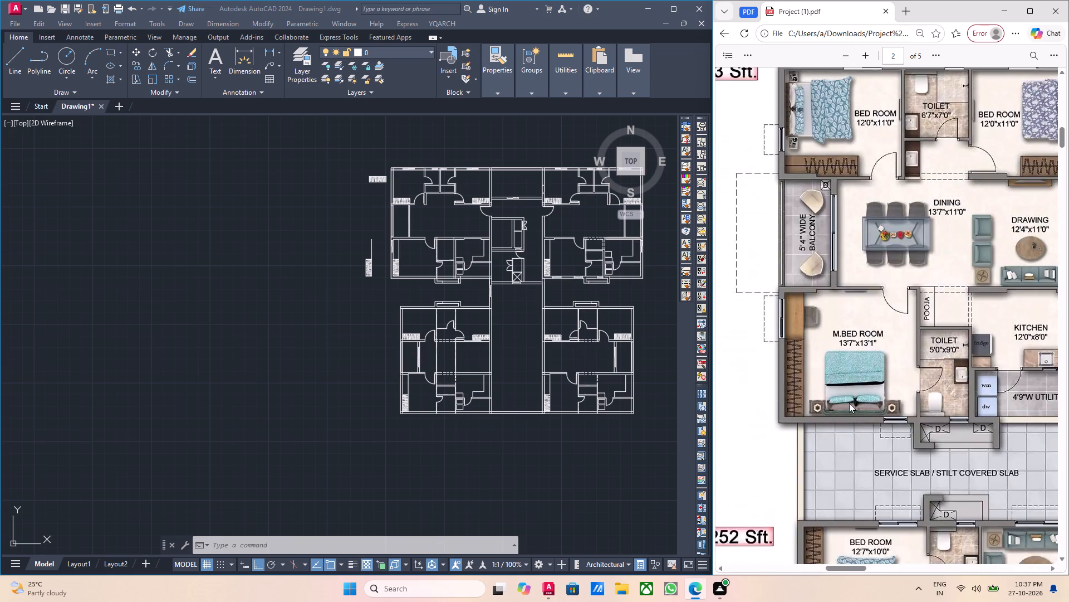
scroll(849, 403, up, 16)
scroll(849, 403, down, 12)
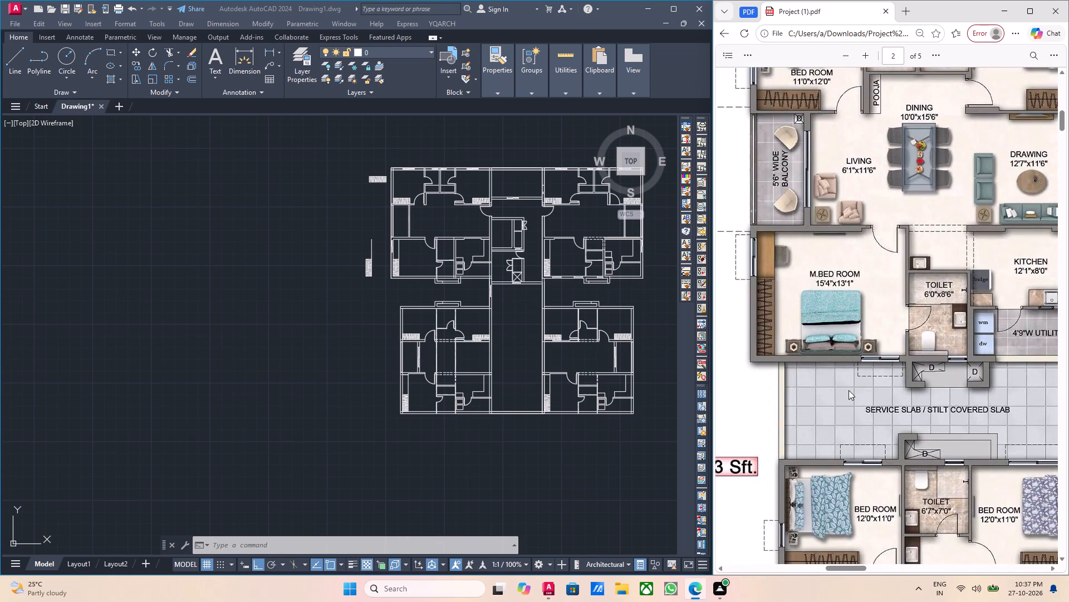
scroll(849, 390, down, 5)
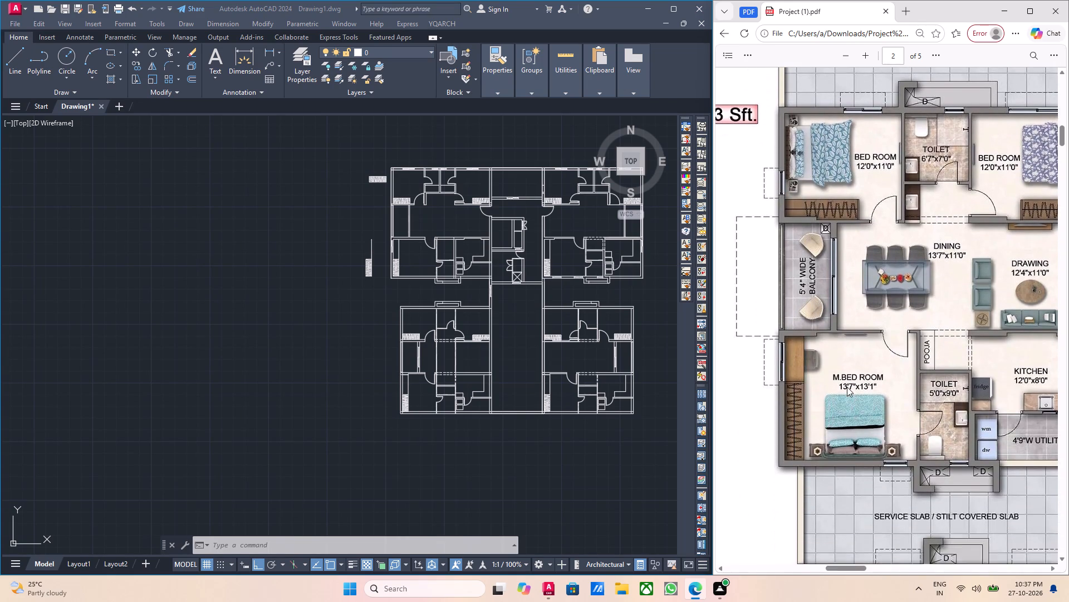
scroll(847, 387, down, 1)
scroll(847, 381, up, 14)
scroll(848, 370, down, 4)
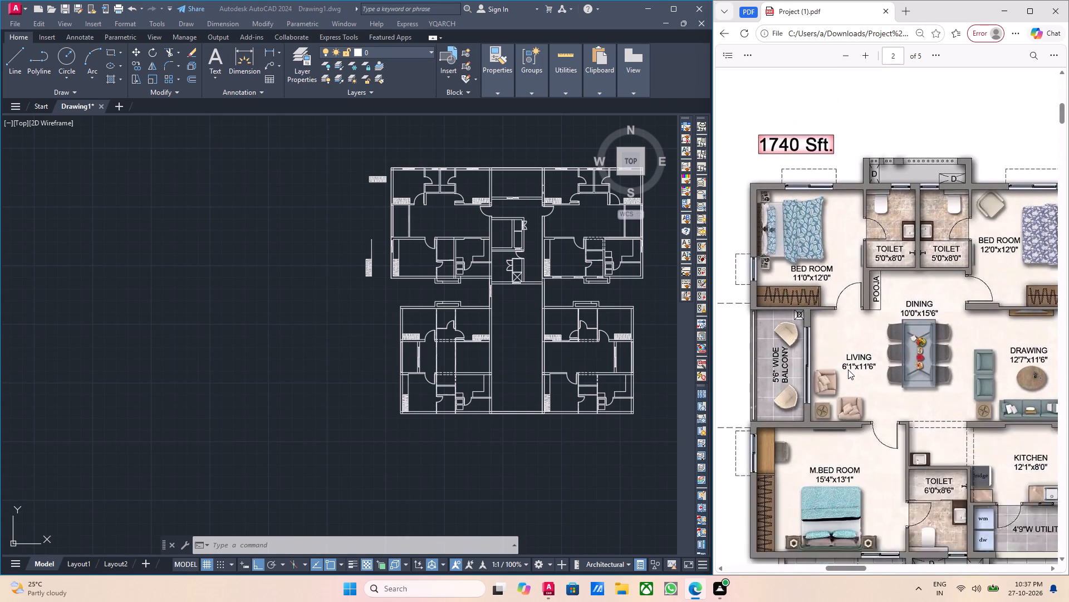
scroll(848, 370, down, 5)
scroll(848, 370, up, 3)
scroll(848, 369, down, 7)
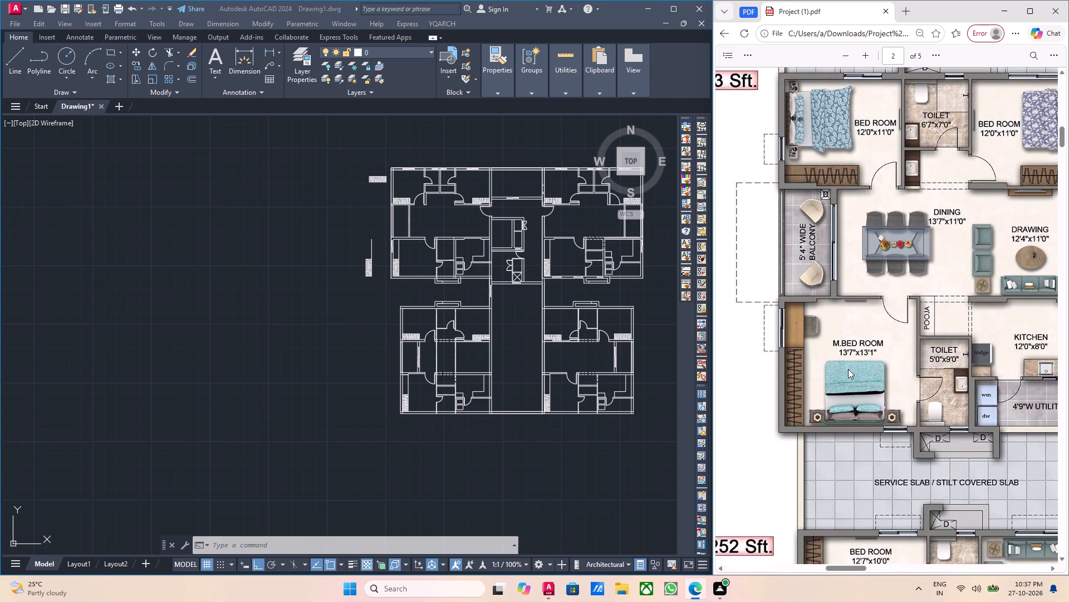
scroll(847, 367, down, 5)
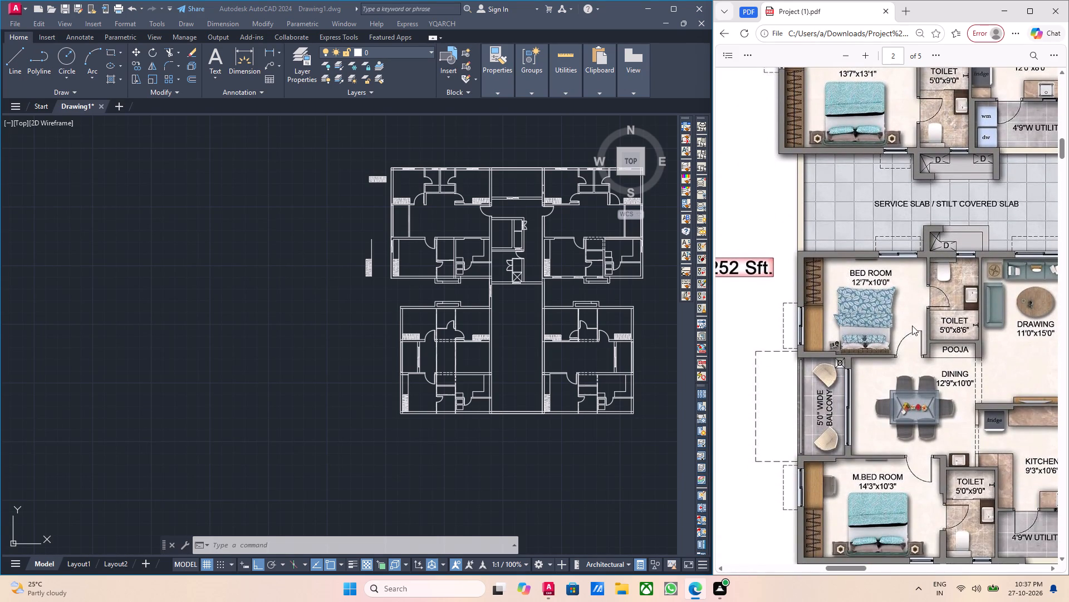
scroll(881, 326, down, 5)
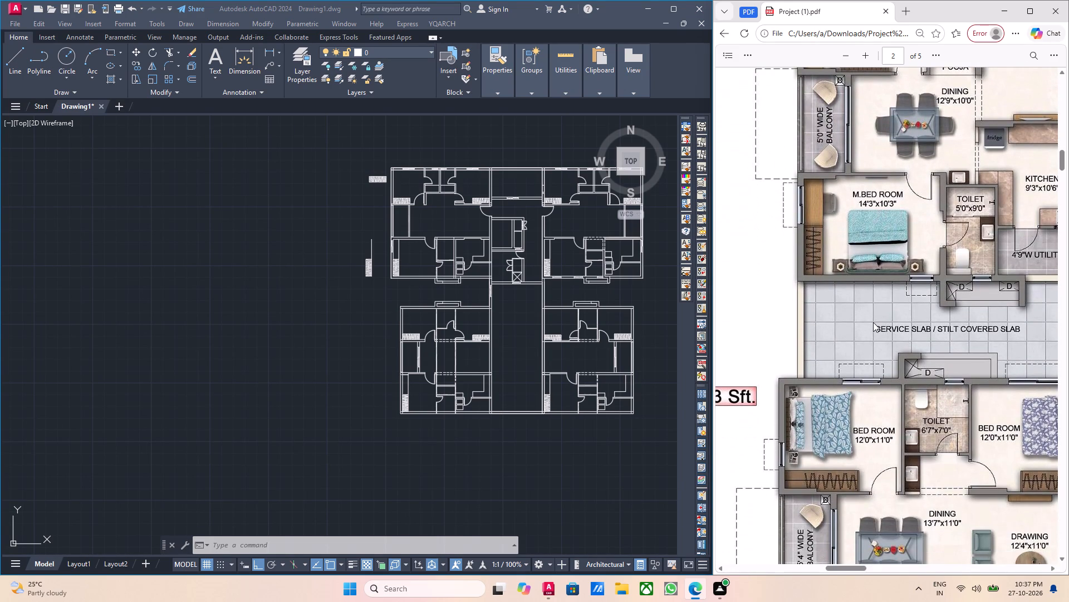
scroll(802, 404, down, 2)
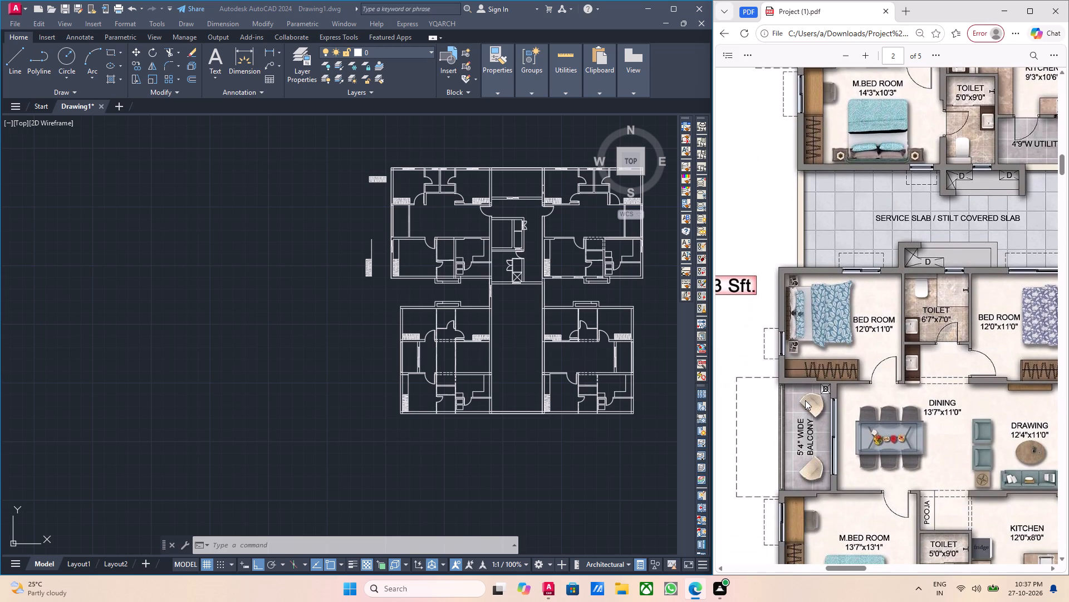
scroll(805, 400, down, 5)
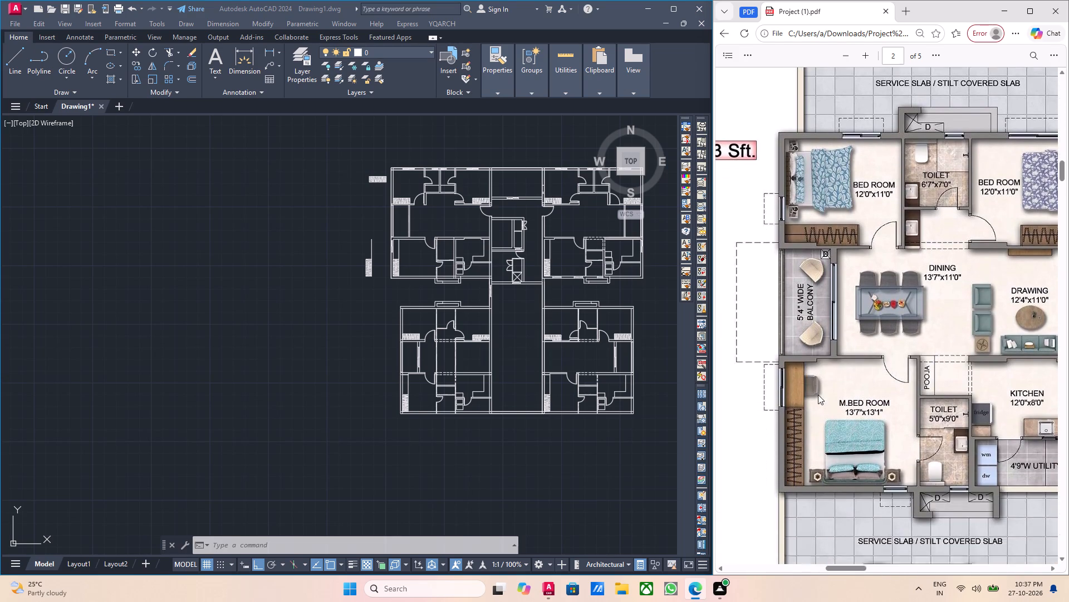
scroll(818, 395, down, 2)
scroll(818, 390, up, 5)
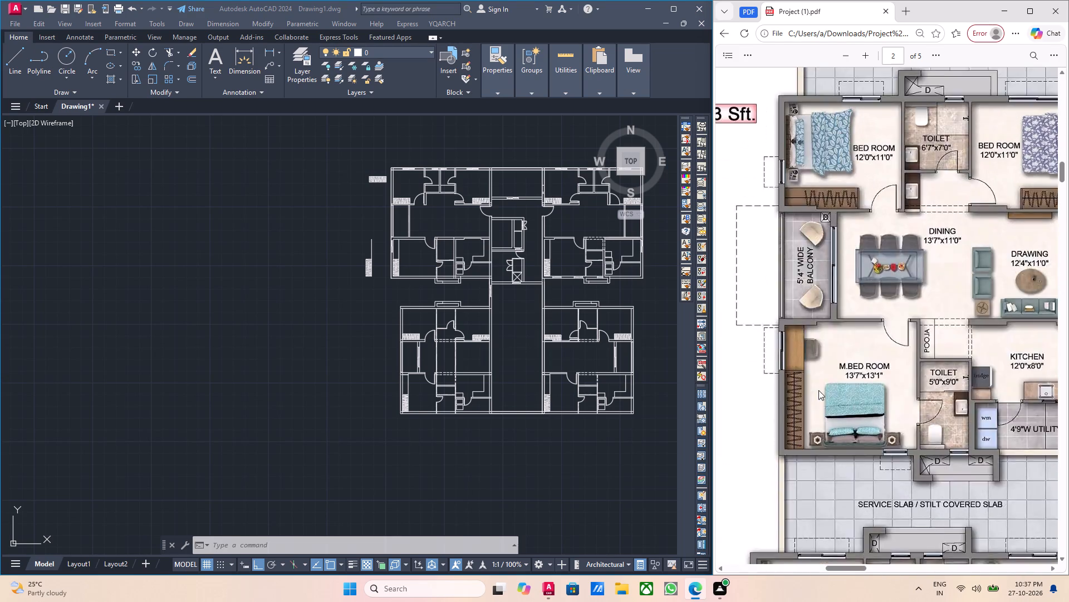
scroll(818, 390, up, 18)
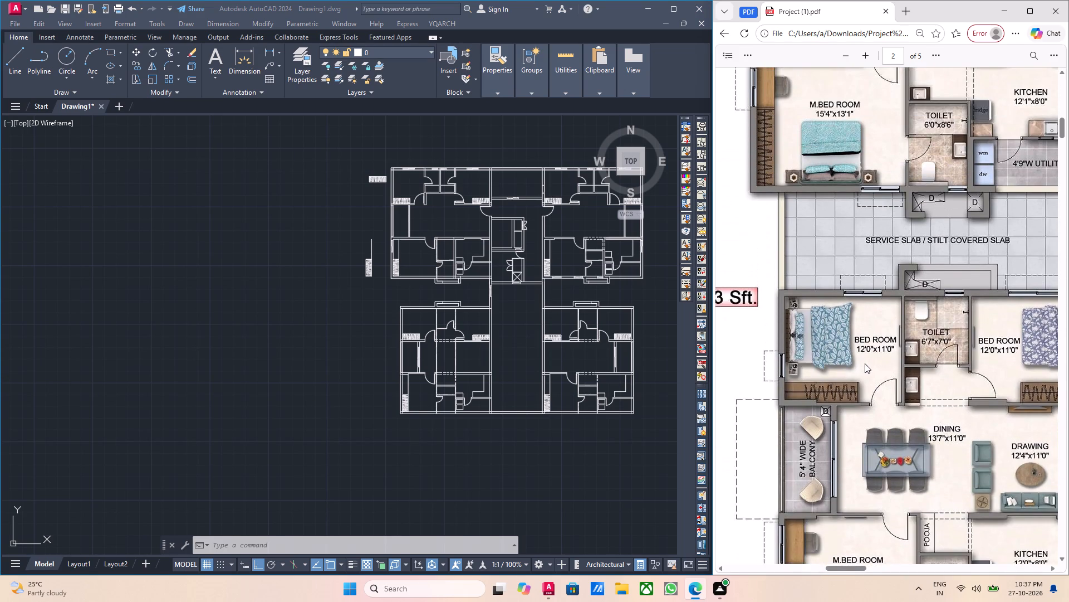
scroll(865, 363, up, 7)
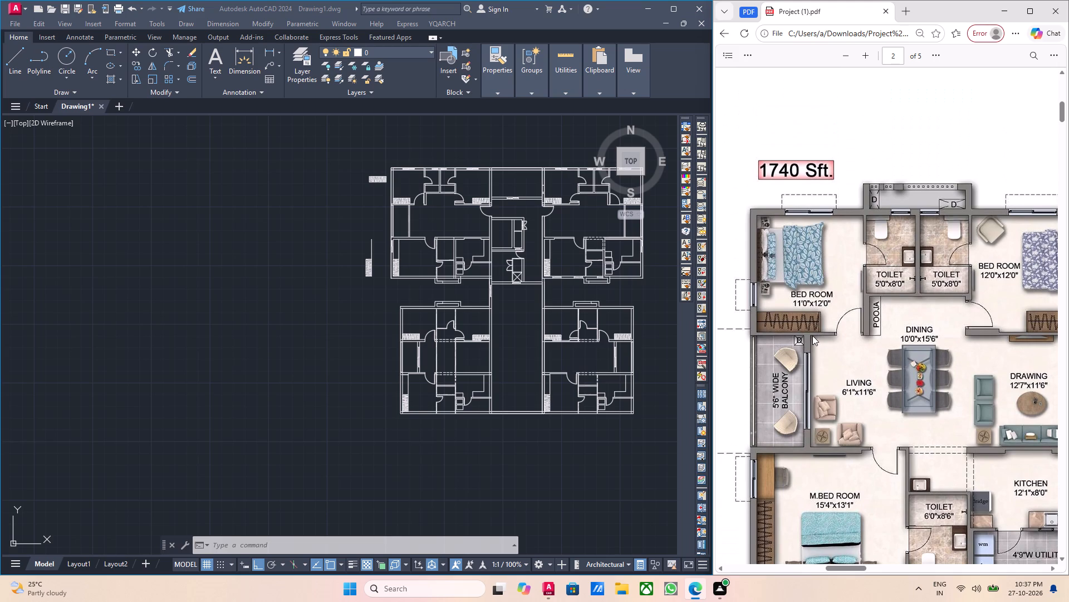
scroll(811, 333, down, 20)
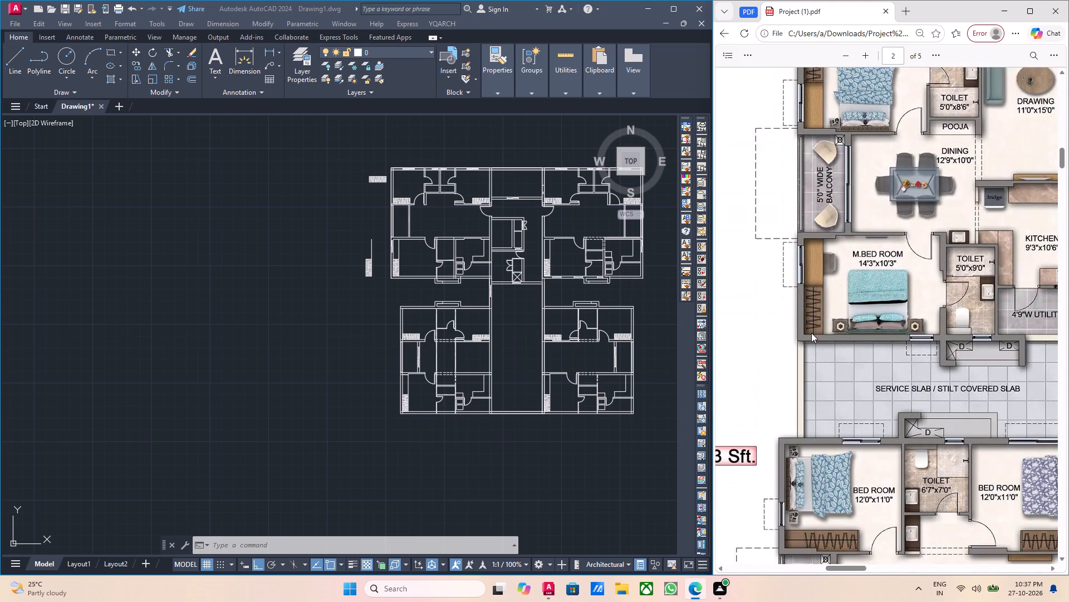
scroll(811, 333, down, 3)
scroll(819, 342, up, 7)
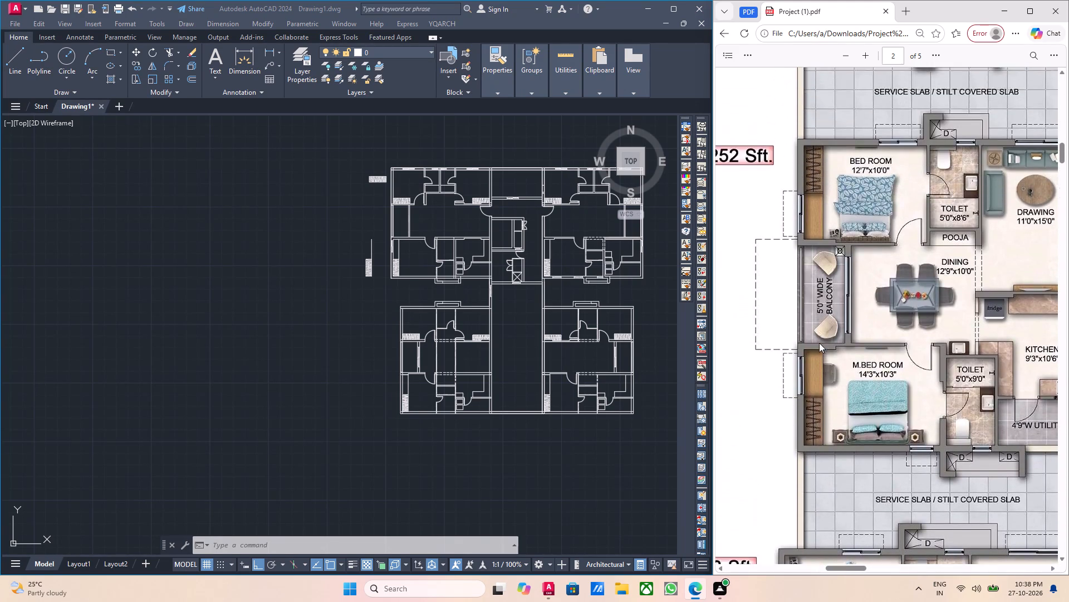
scroll(819, 343, up, 6)
scroll(819, 343, down, 8)
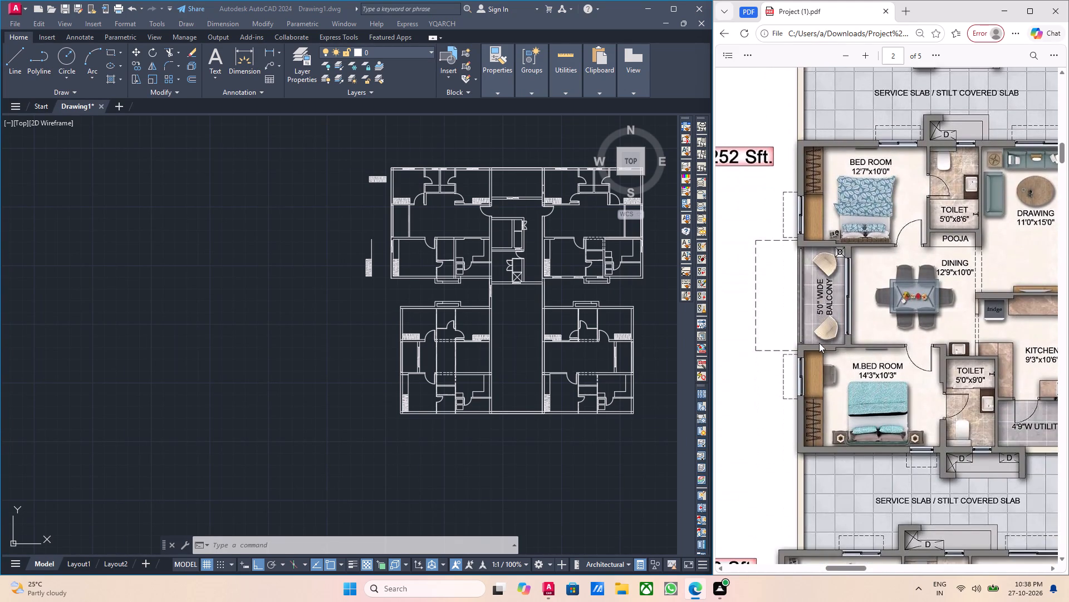
scroll(819, 343, down, 4)
scroll(819, 343, up, 7)
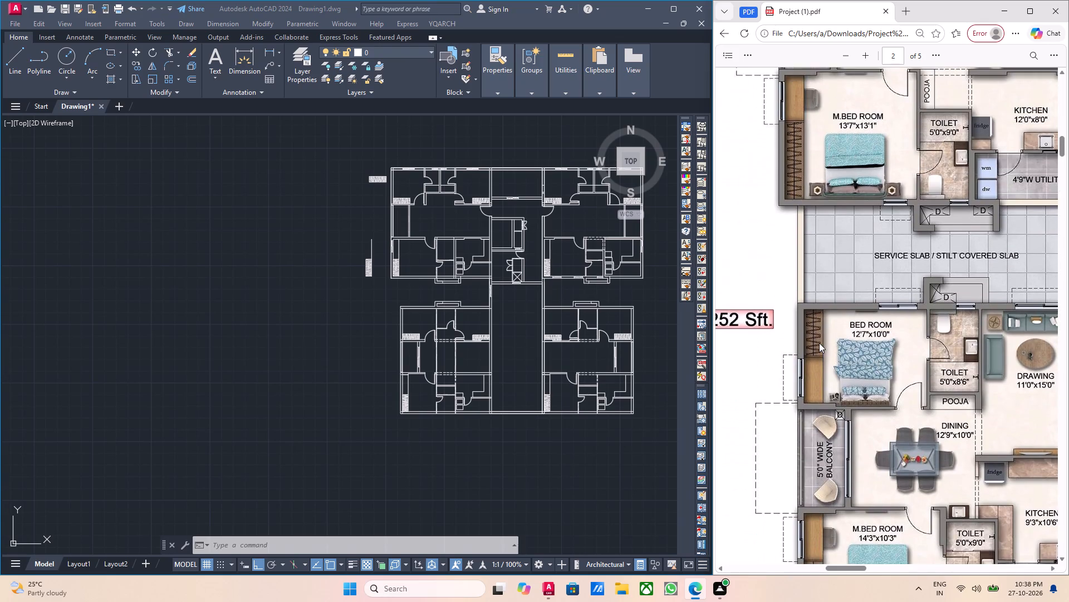
scroll(819, 343, down, 3)
ctrl+middle_drag(837, 340, 829, 339)
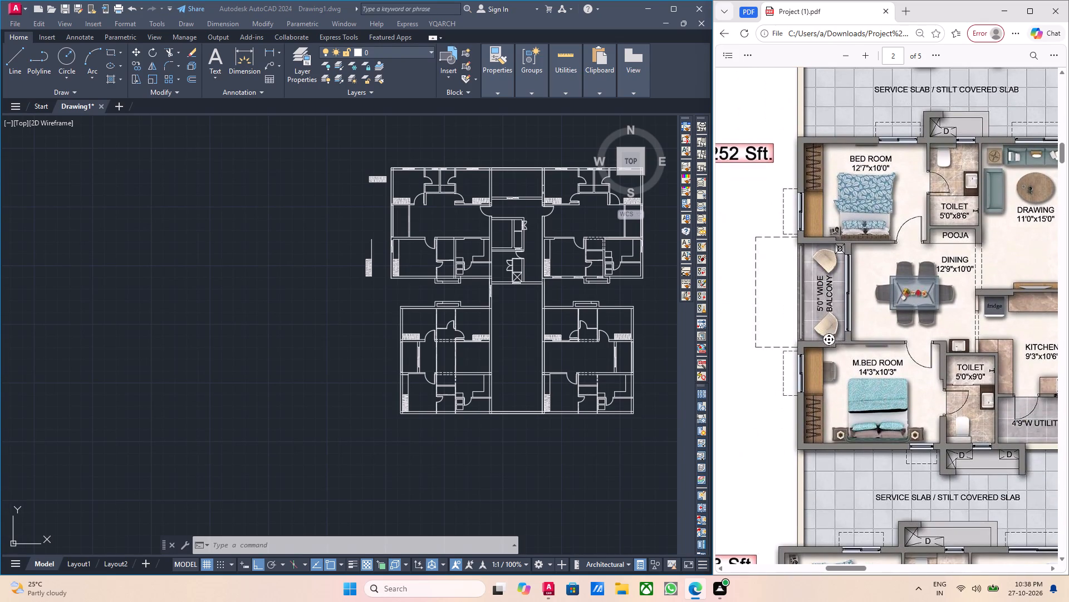
ctrl+middle_drag(829, 339, 797, 338)
scroll(846, 335, up, 7)
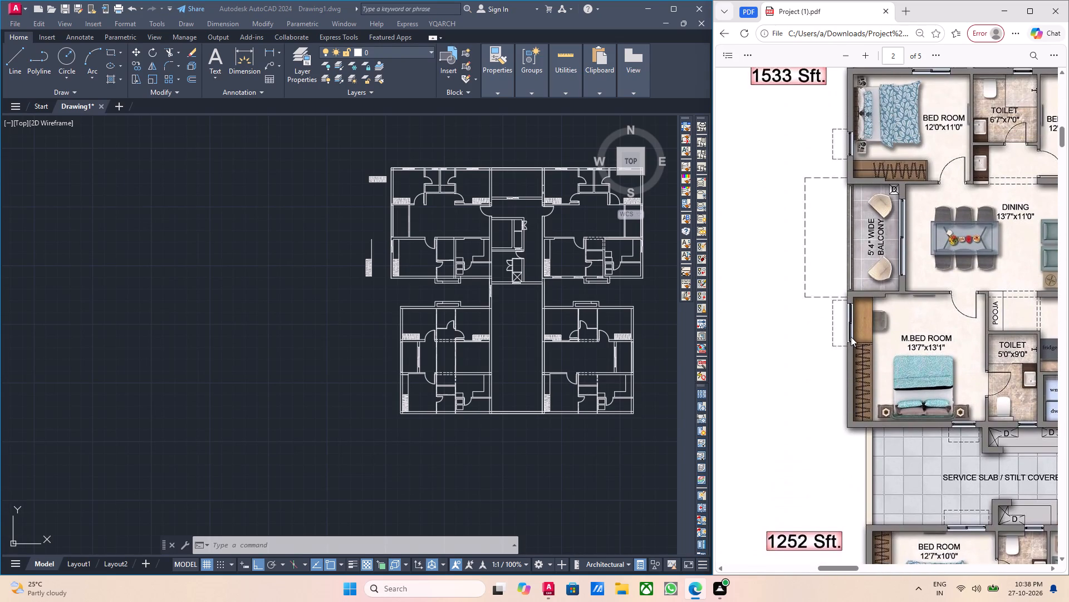
scroll(851, 337, up, 14)
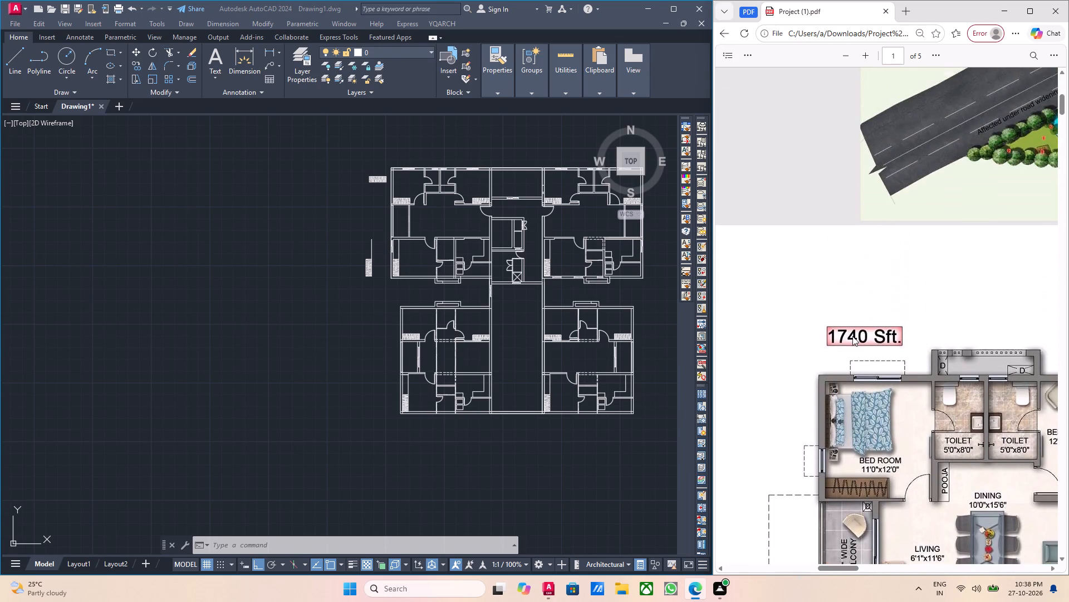
scroll(852, 336, down, 20)
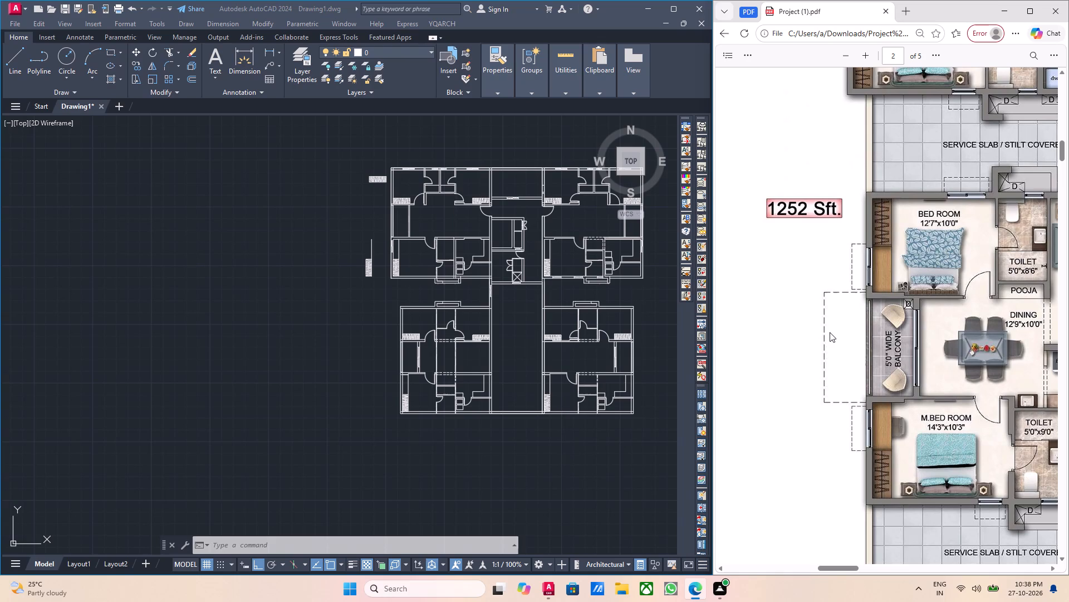
ctrl+middle_drag(830, 333, 864, 334)
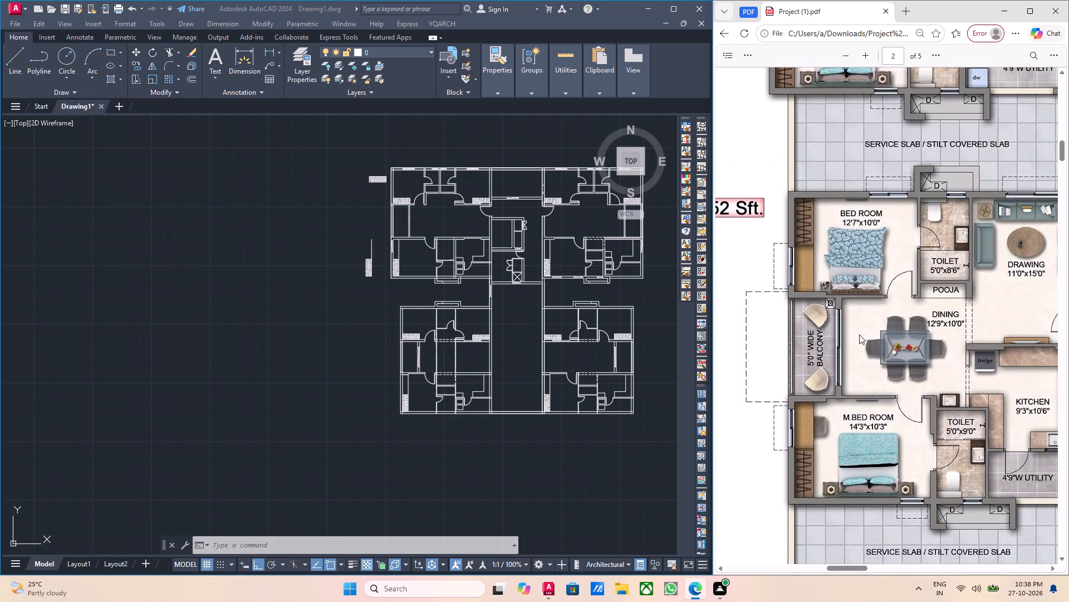
Examine the 1252 Sft flat's room layout in the reference PDF and how it lines up with the neighbouring 1533 Sft flats and service slabs.
ctrl+middle_drag(840, 341, 862, 344)
scroll(863, 344, down, 2)
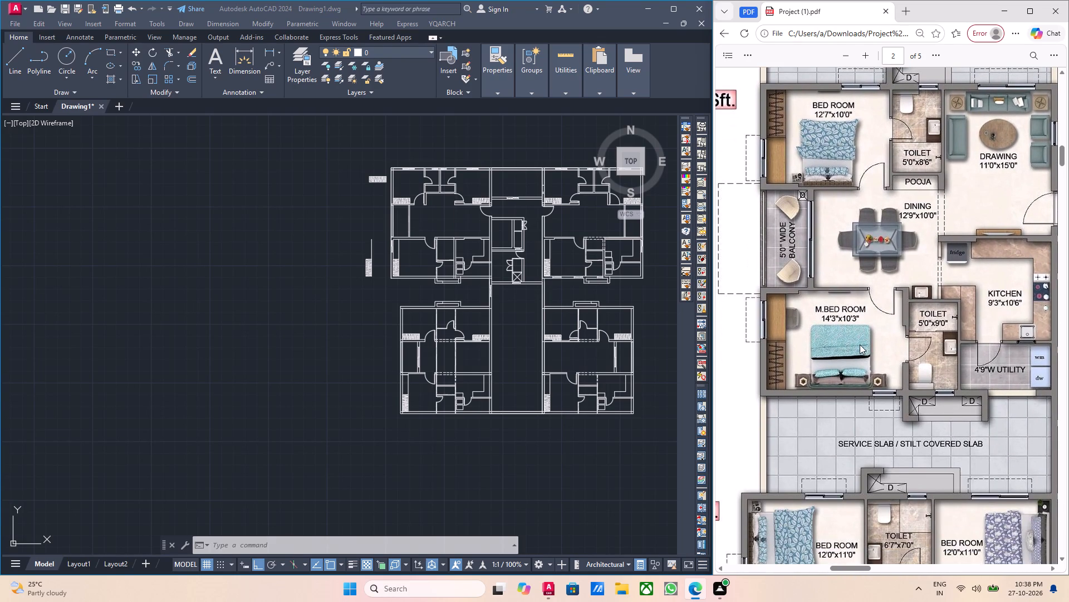
ctrl+scroll(859, 344, down, 2)
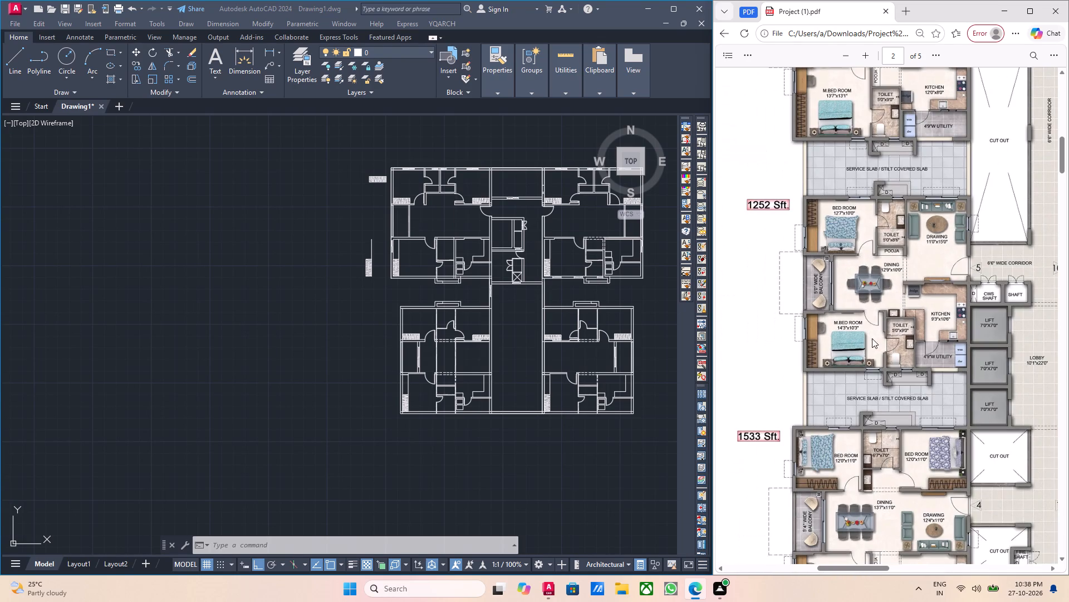
scroll(870, 293, up, 1)
scroll(813, 278, up, 1)
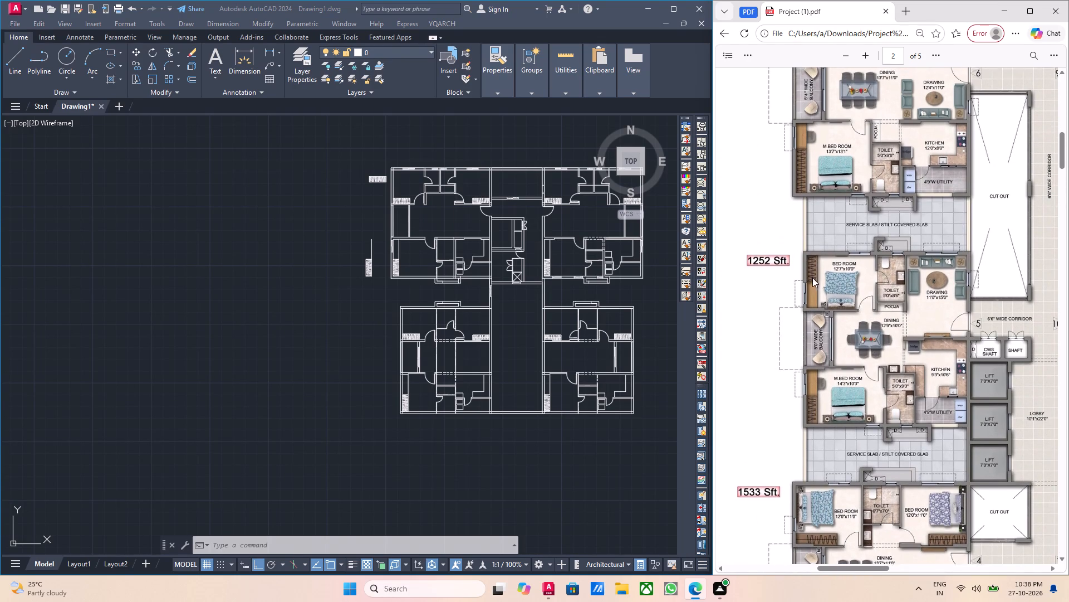
scroll(812, 278, up, 1)
ctrl+scroll(838, 343, down, 1)
scroll(828, 371, up, 2)
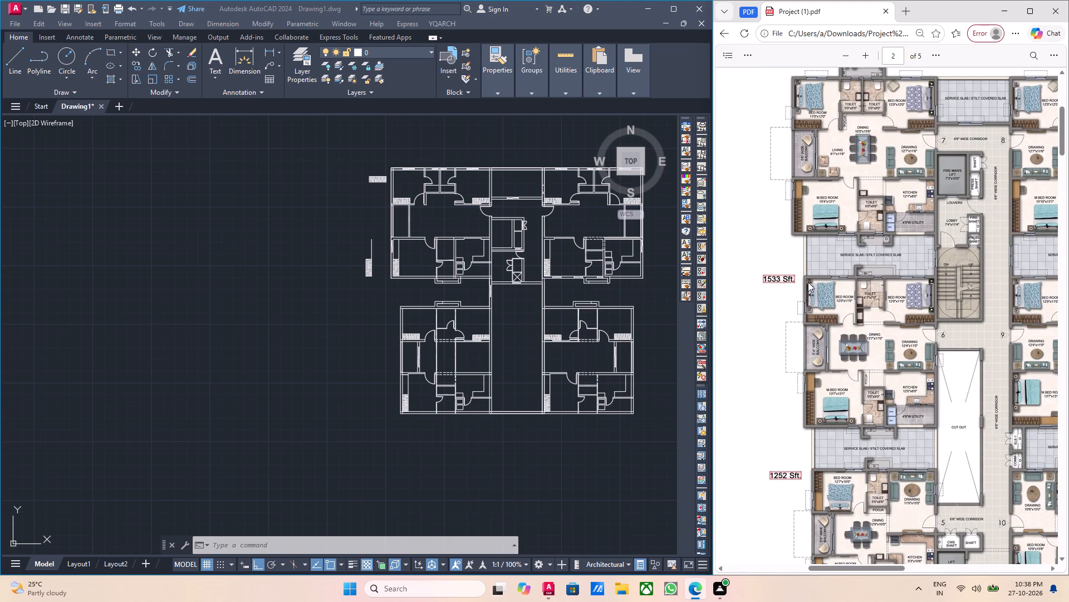
ctrl+scroll(914, 463, up, 2)
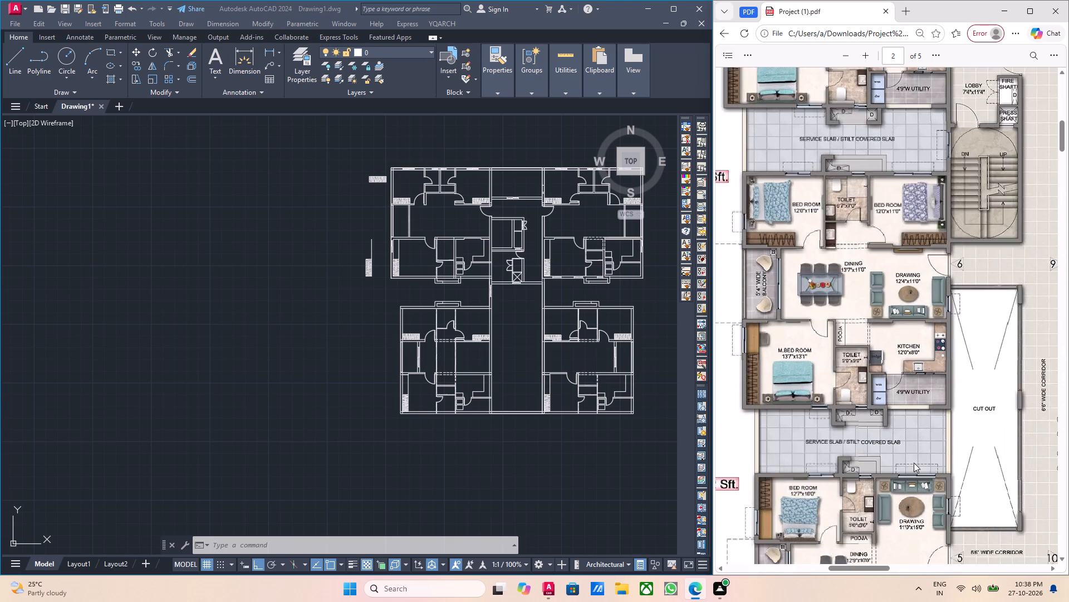
ctrl+scroll(914, 463, up, 2)
scroll(913, 459, down, 5)
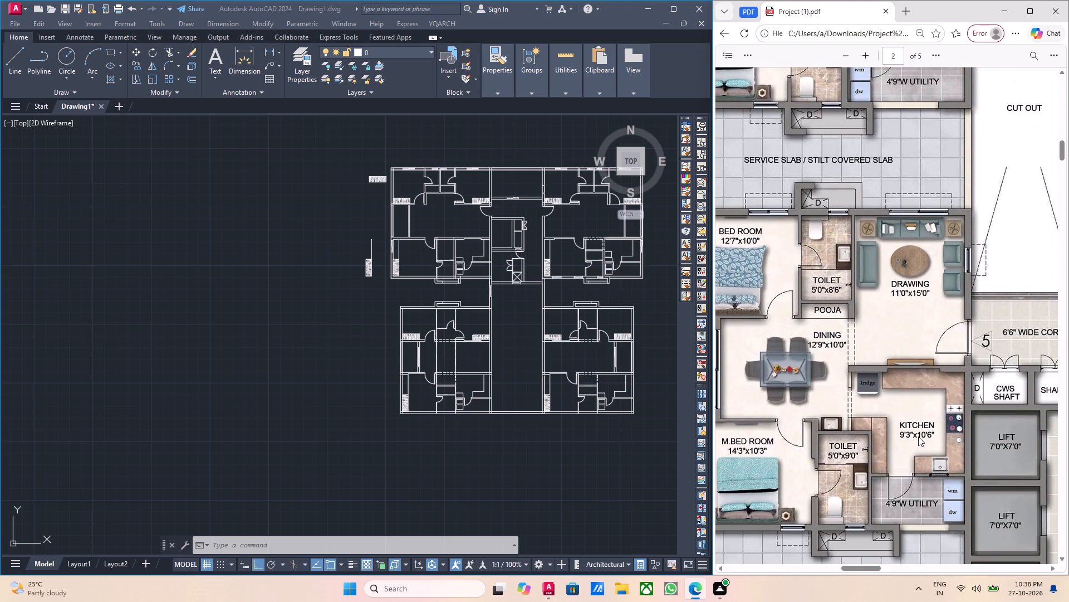
middle_click(884, 380)
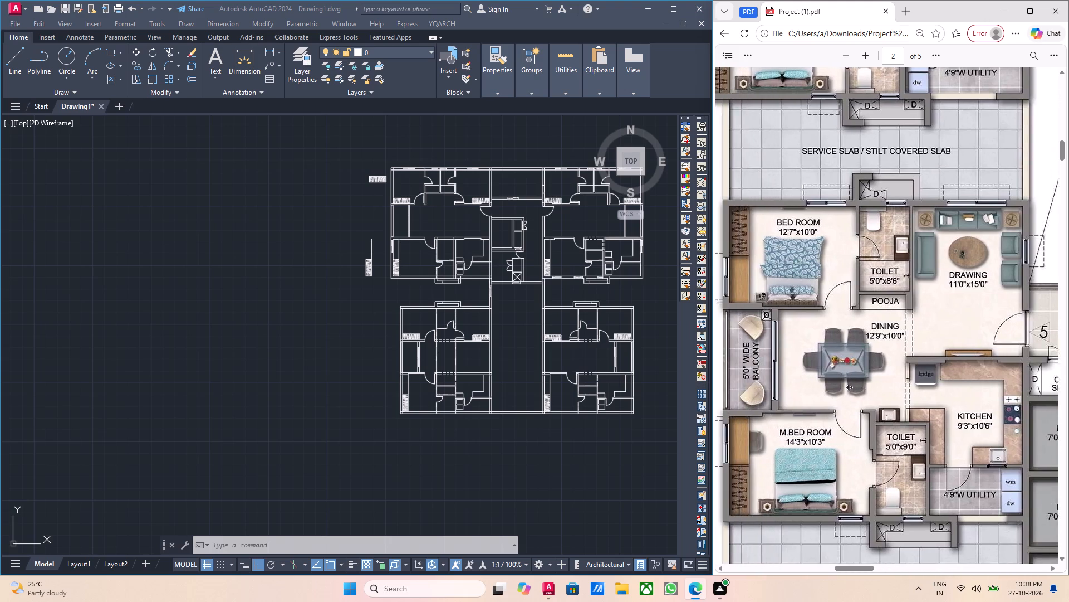
middle_drag(815, 437, 1055, 437)
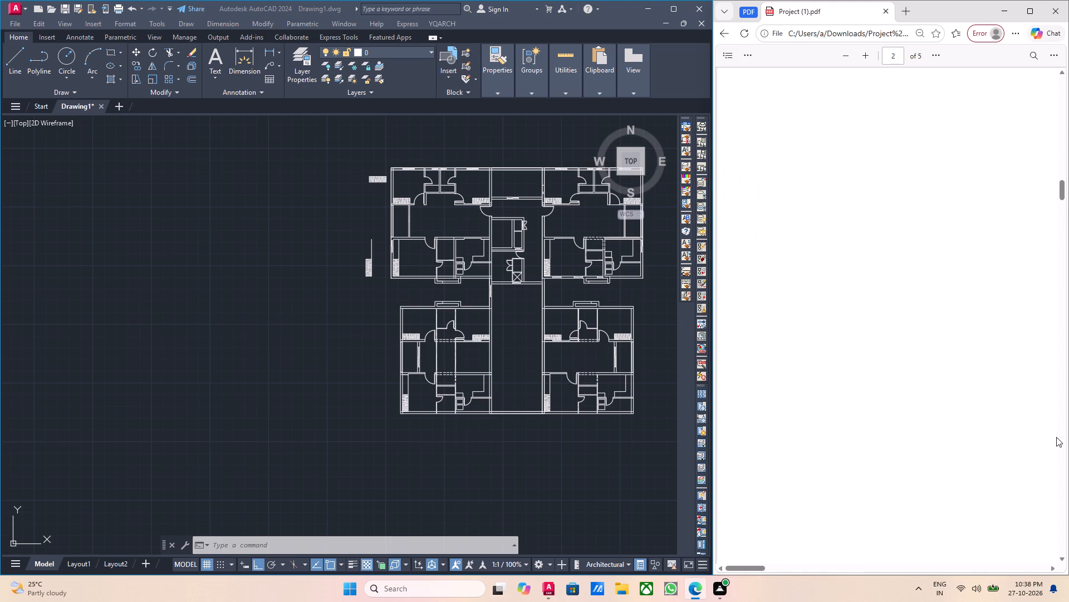
scroll(915, 465, down, 1)
ctrl+scroll(914, 465, up, 15)
ctrl+scroll(913, 465, down, 6)
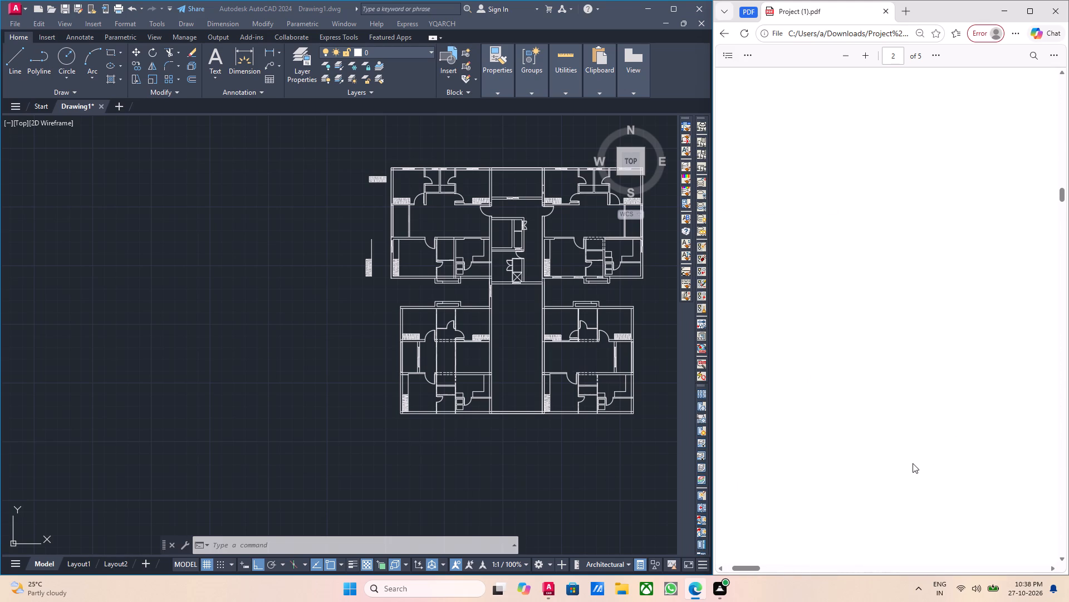
ctrl+scroll(913, 463, down, 20)
ctrl+scroll(913, 463, down, 14)
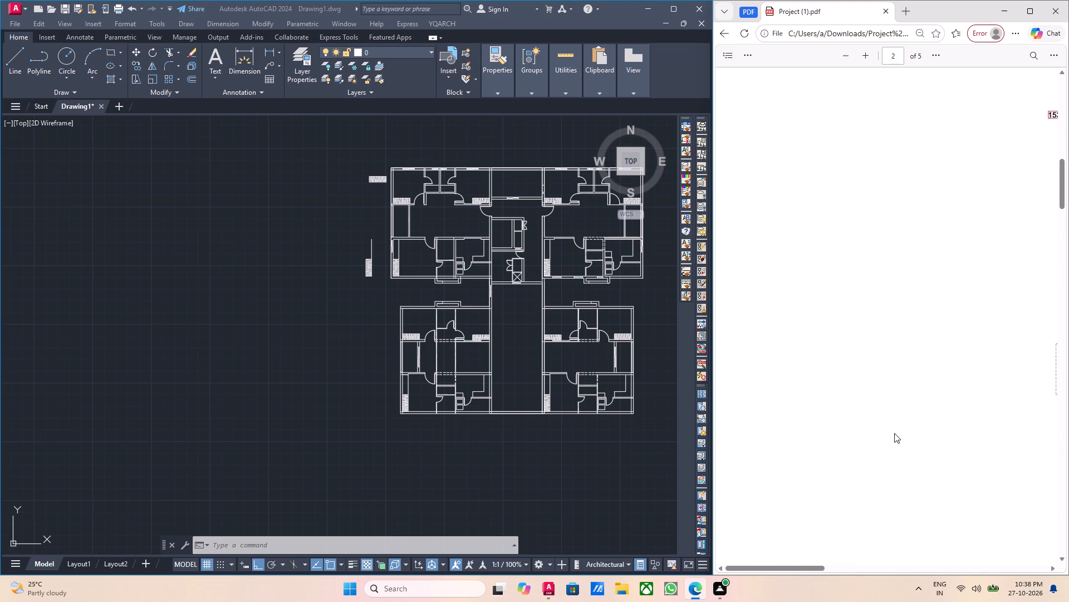
ctrl+scroll(884, 429, down, 1)
middle_drag(936, 368, 998, 368)
scroll(901, 377, up, 6)
scroll(848, 358, up, 2)
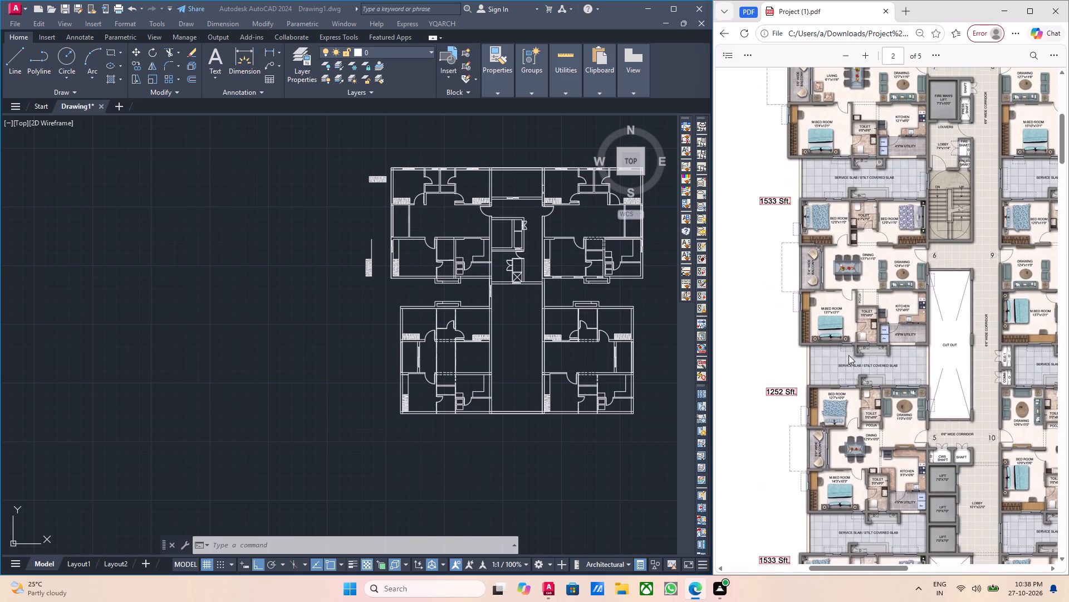
ctrl+scroll(851, 477, up, 5)
scroll(849, 472, down, 3)
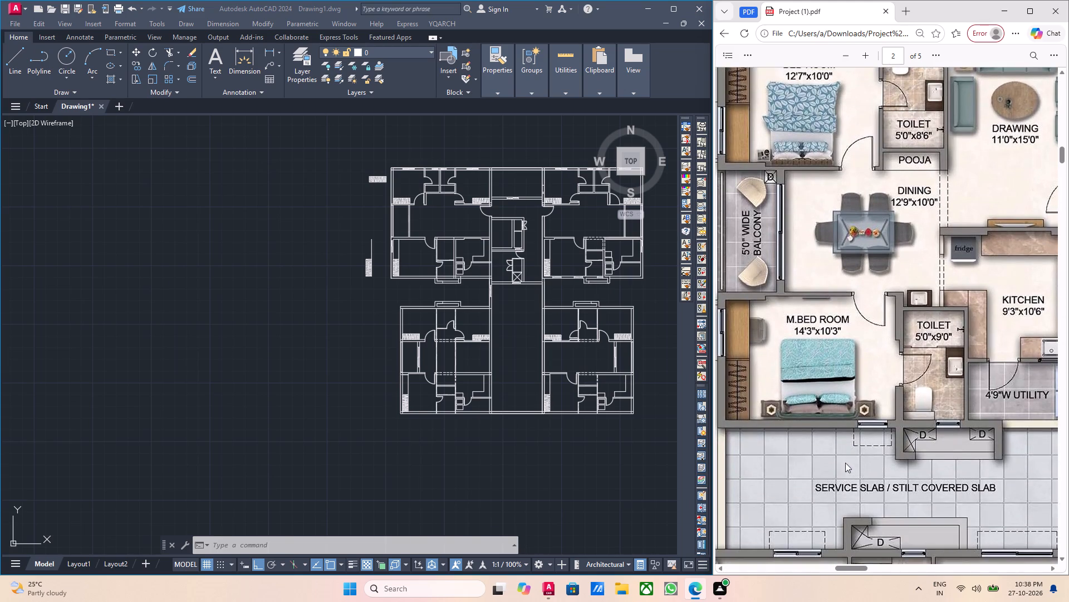
ctrl+scroll(845, 461, down, 3)
Draw a vertical ray downward from the lower-left flat's bottom outer corner, continuing the corridor-side face of its wall.
middle_drag(527, 443, 555, 437)
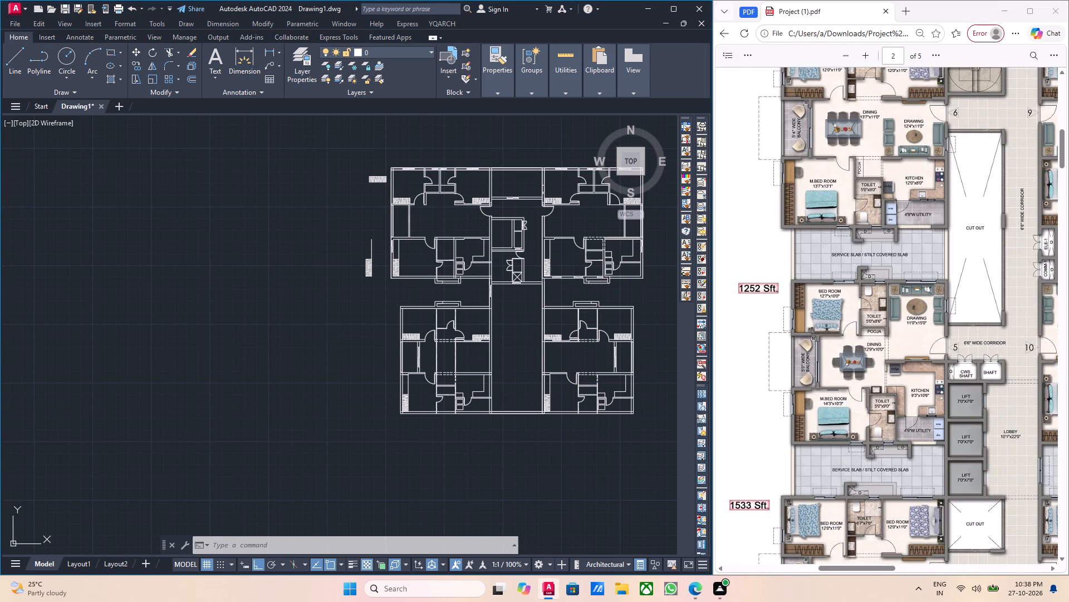
key(Escape)
scroll(450, 440, up, 2)
middle_drag(494, 429, 523, 420)
scroll(507, 415, down, 2)
middle_click(530, 419)
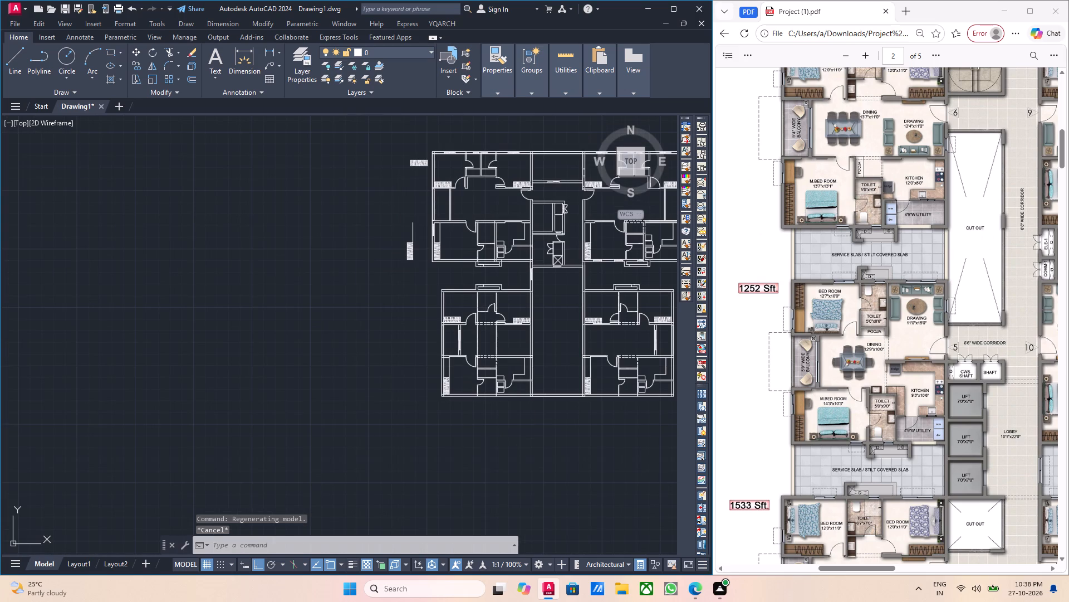
text(ray)
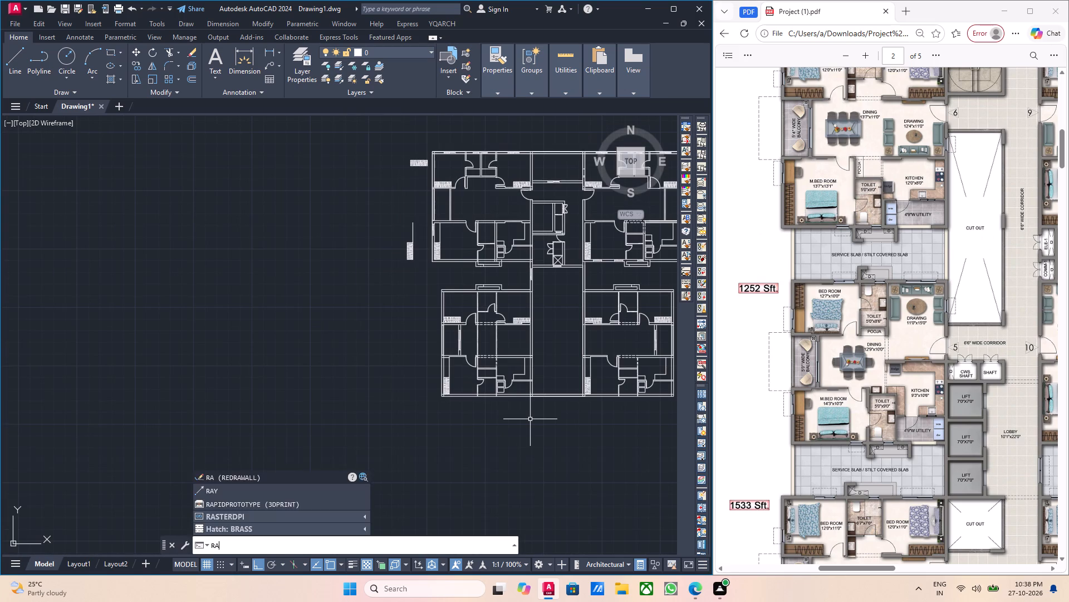
key(Return)
scroll(538, 408, up, 3)
click(509, 366)
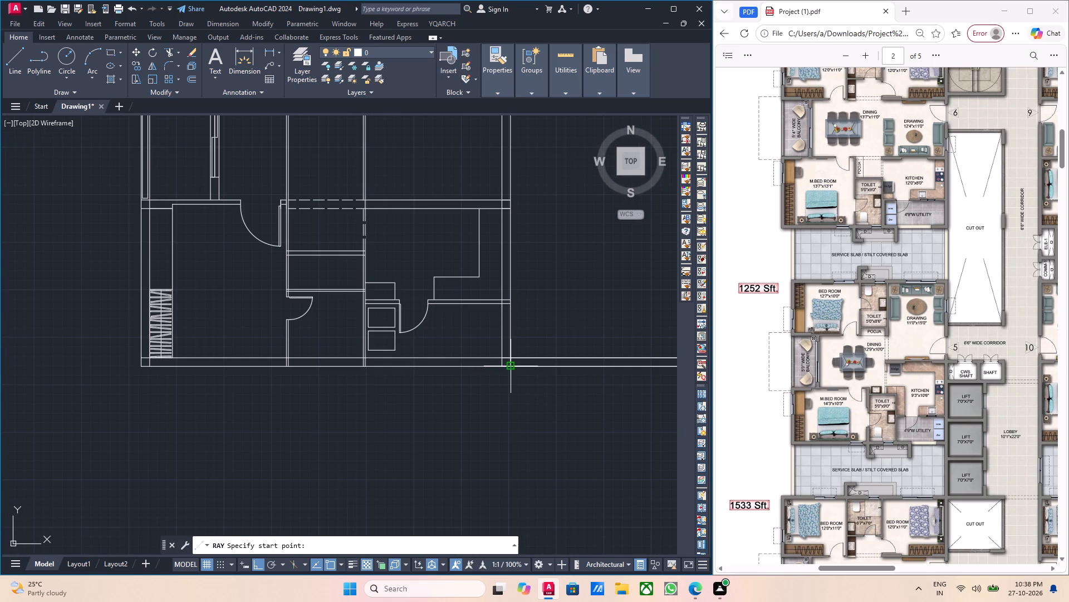
click(522, 435)
key(Escape)
Draw a second vertical ray downward from the bottom wall line, continuing the inner face of the same corridor-side wall.
middle_drag(491, 432, 541, 439)
key(space)
scroll(527, 419, up, 2)
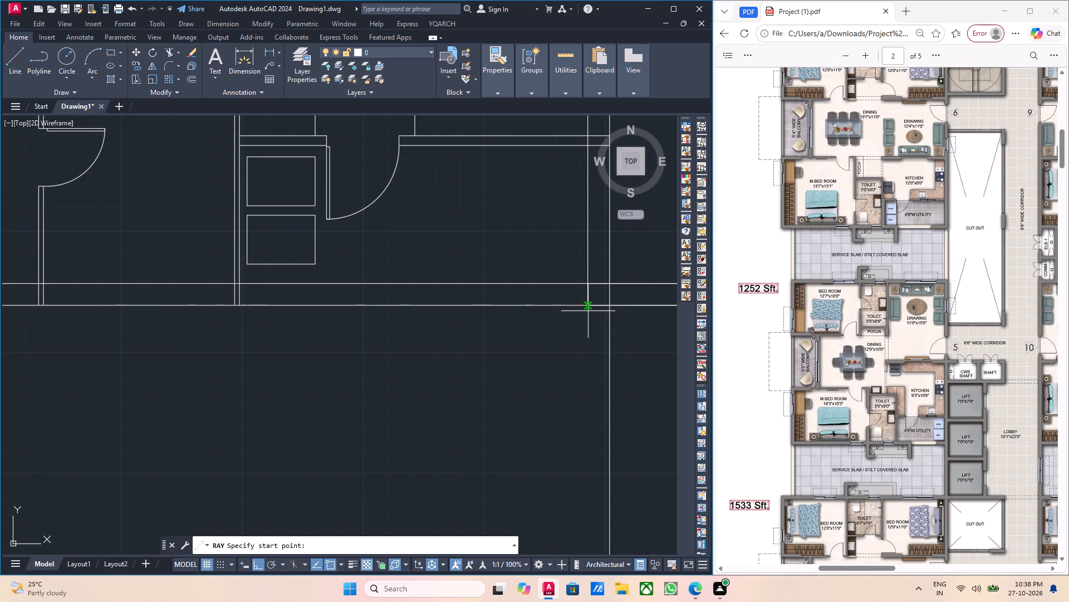
key(space)
key(space)
click(590, 308)
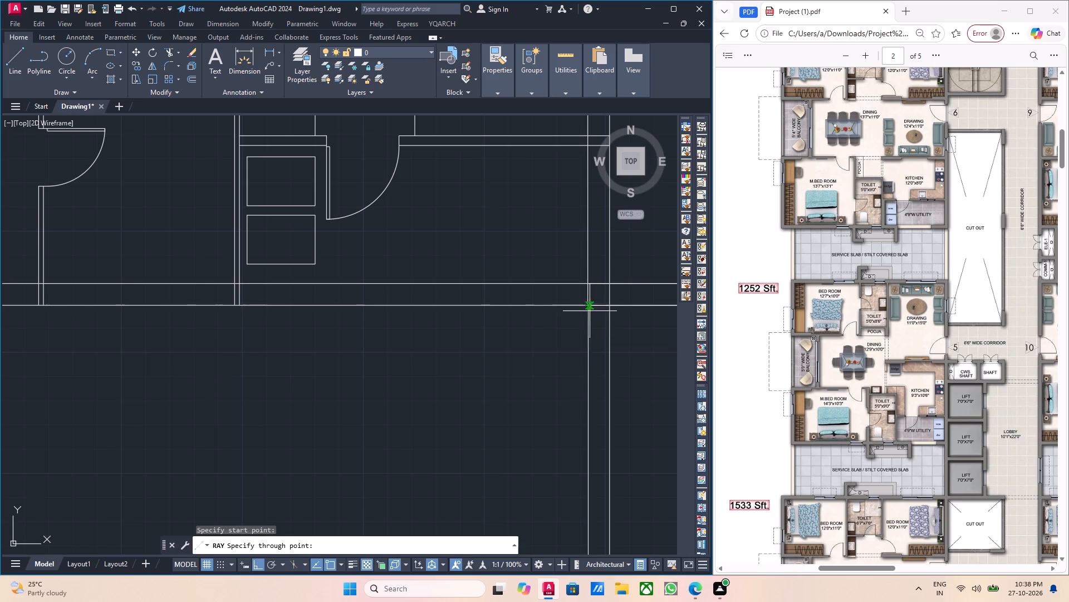
click(586, 381)
key(Escape)
Offset the inner-face ray 11' away from the corridor, into the new flat's area, for the drawing room width.
scroll(586, 382, down, 3)
scroll(511, 395, up, 1)
middle_drag(528, 398, 558, 396)
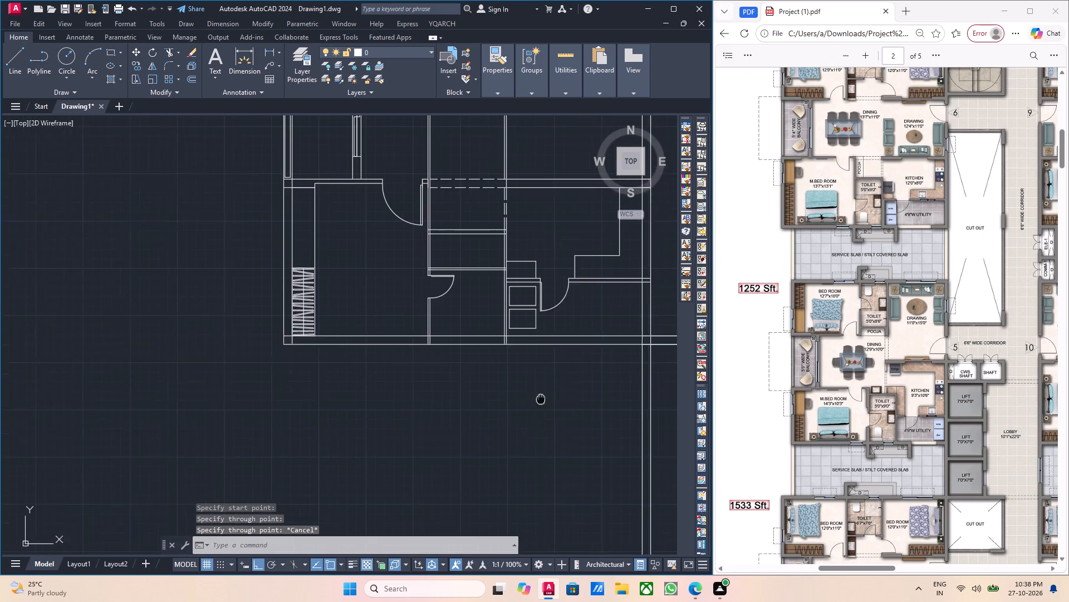
middle_drag(558, 396, 565, 395)
scroll(566, 394, down, 1)
scroll(566, 394, up, 1)
scroll(566, 394, down, 3)
key(Escape)
scroll(581, 400, up, 3)
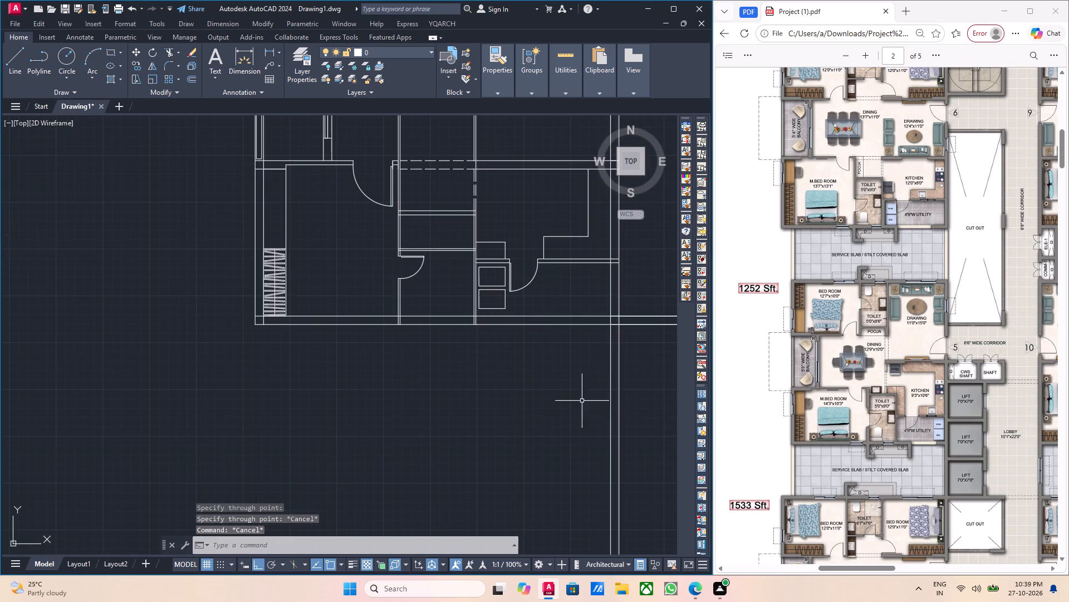
scroll(606, 401, up, 1)
key(o)
key(Return)
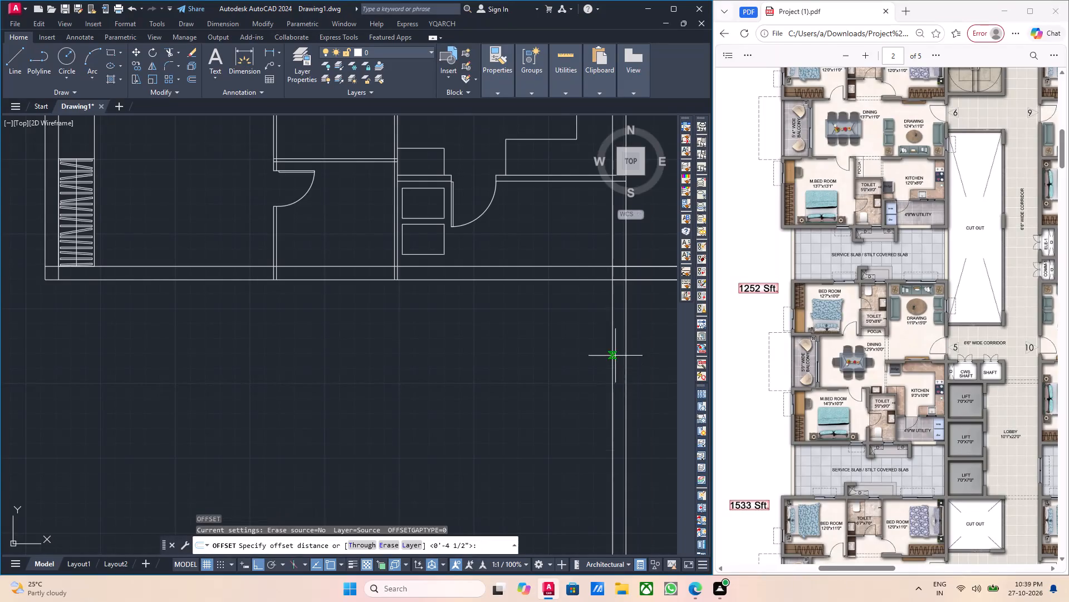
click(611, 279)
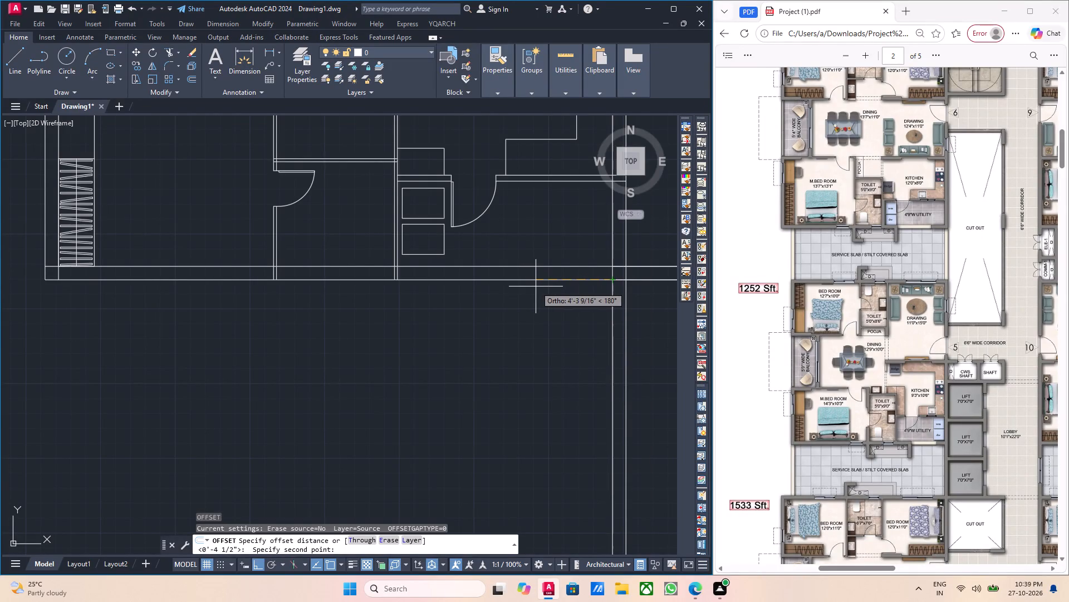
text(11')
key(Return)
scroll(471, 323, down, 2)
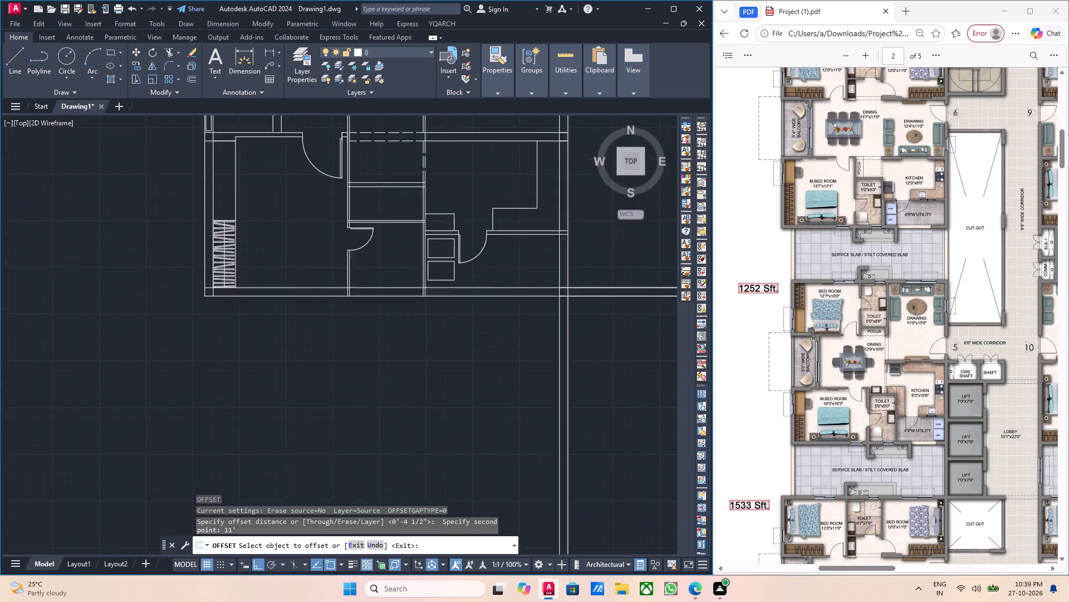
scroll(471, 323, down, 1)
scroll(501, 329, up, 2)
click(510, 315)
click(463, 321)
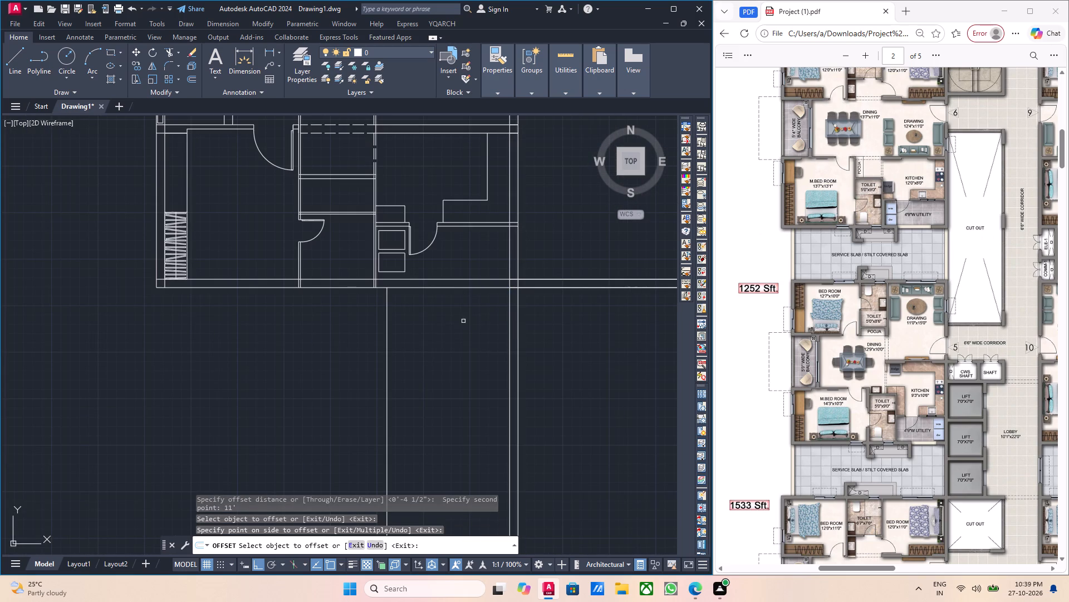
middle_drag(409, 323, 507, 327)
key(Escape)
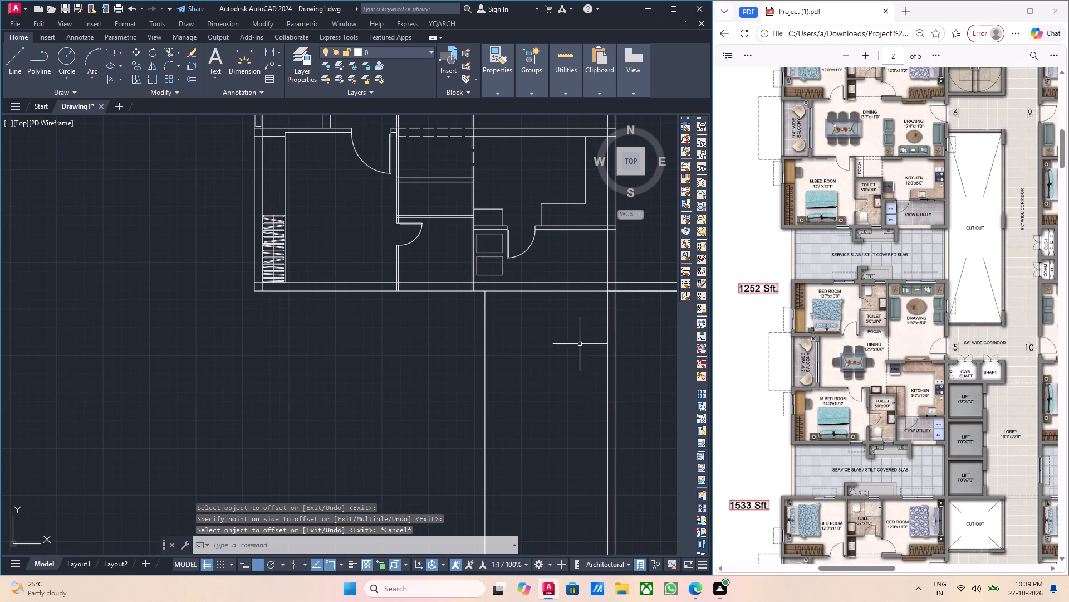
Examine the 1252 Sft flat's drawing room, toilet, bedroom and dining sizes in the reference PDF.
scroll(921, 254, up, 2)
scroll(921, 254, down, 3)
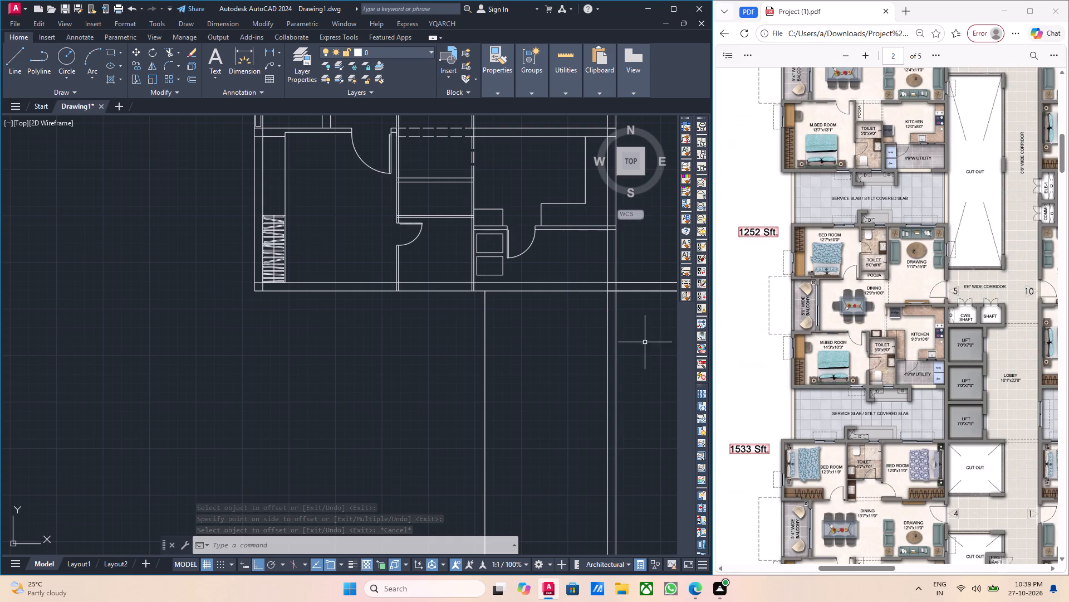
middle_drag(535, 359, 615, 347)
key(Escape)
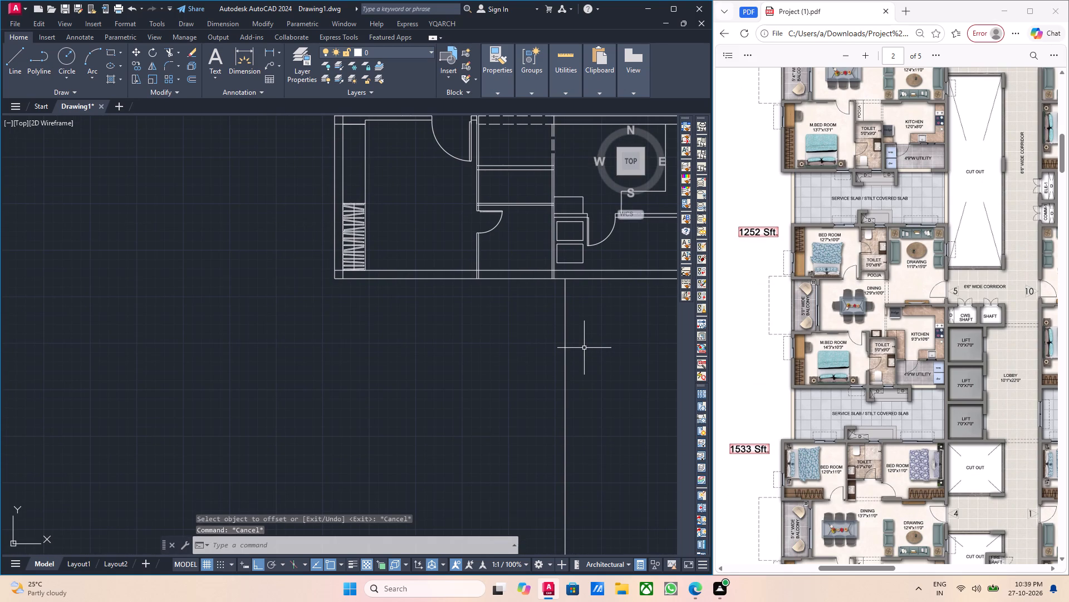
ctrl+shift+scroll(917, 273, up, 4)
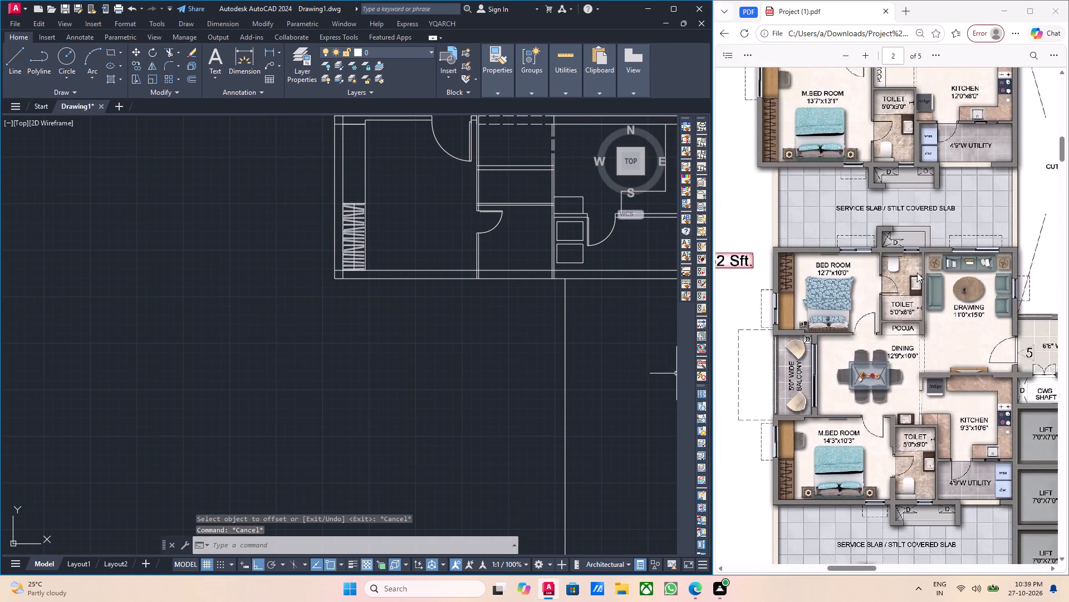
scroll(945, 330, down, 3)
scroll(945, 329, up, 3)
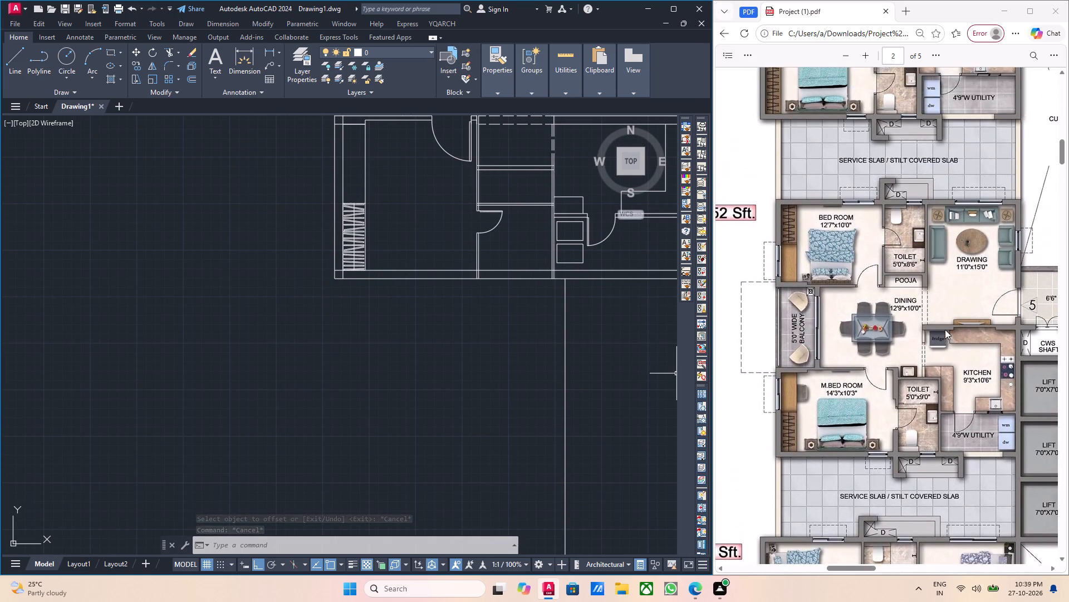
scroll(945, 329, up, 1)
ctrl+scroll(945, 372, up, 2)
scroll(822, 385, down, 1)
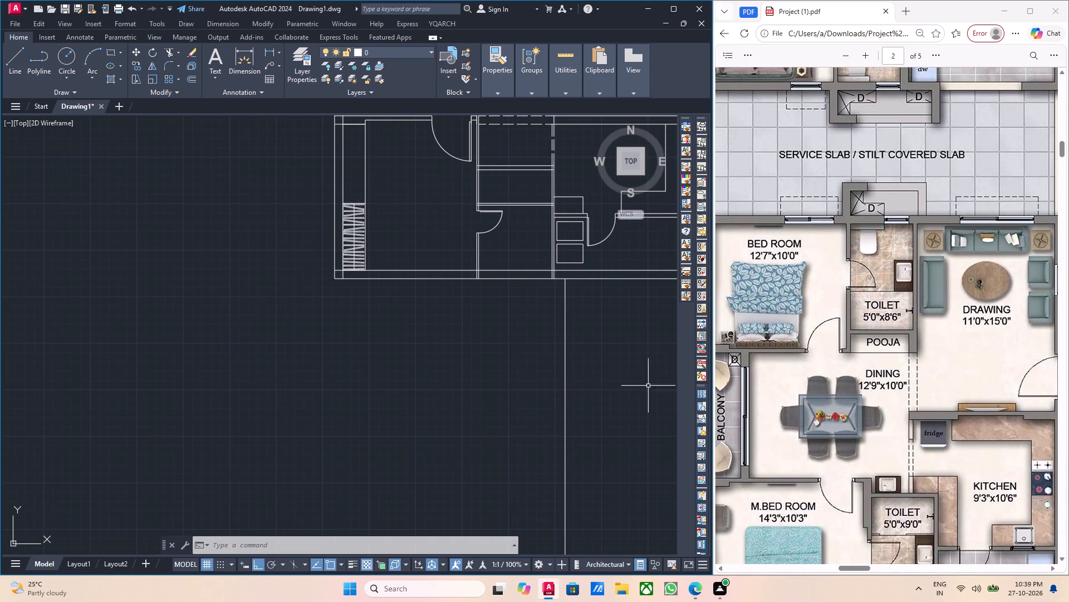
Offset the ray at the drawing room's far side 4.5" away from the corridor for the wall between drawing room and toilet.
scroll(575, 375, down, 1)
middle_drag(578, 374, 591, 400)
middle_drag(590, 391, 621, 393)
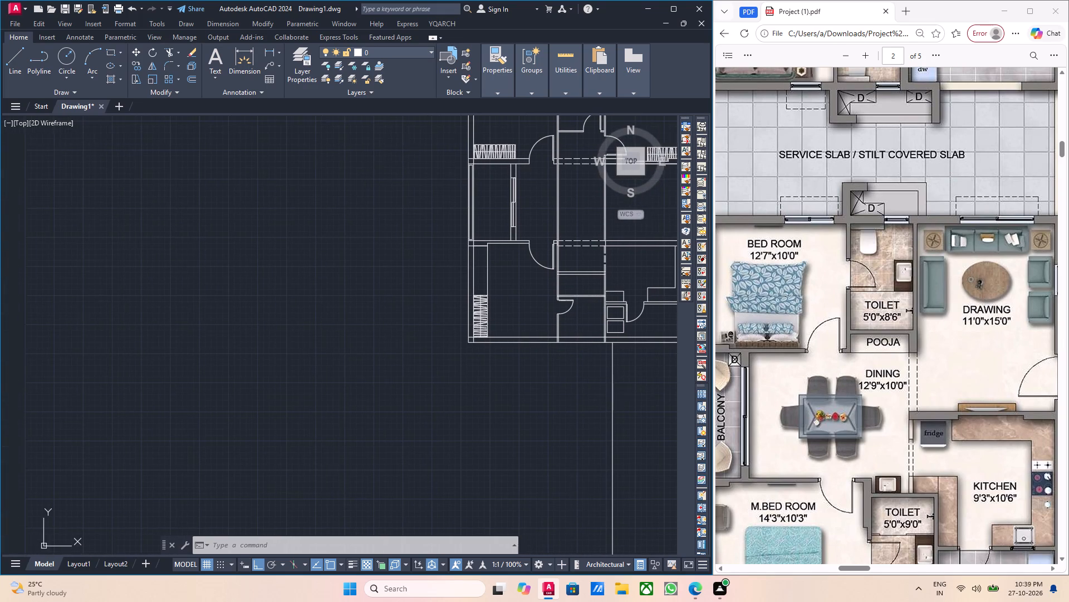
middle_drag(621, 392, 599, 391)
scroll(602, 391, up, 1)
drag(604, 392, 592, 392)
click(573, 389)
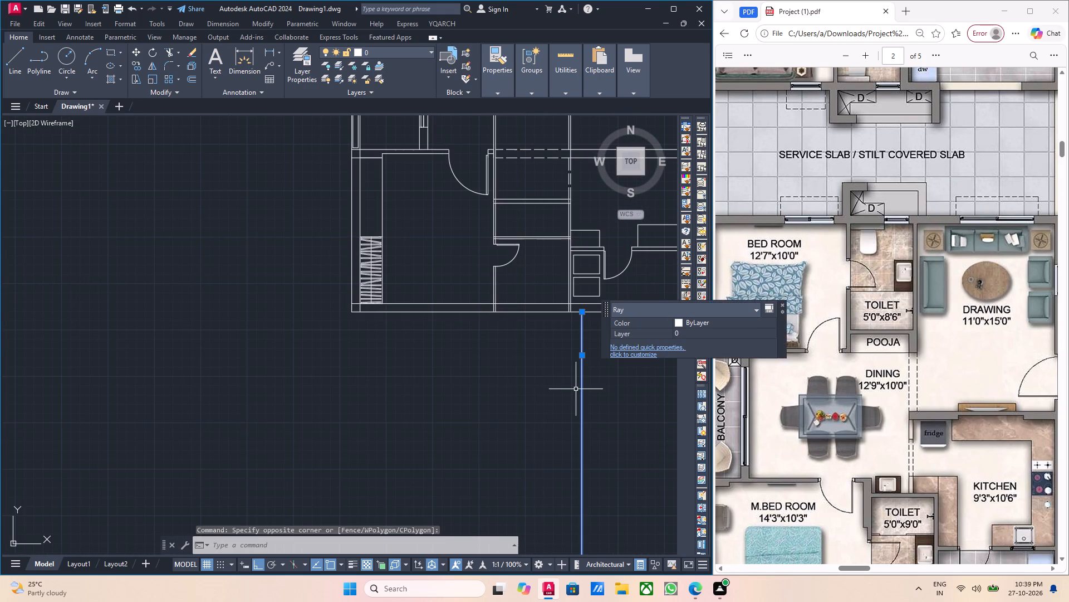
key(Escape)
scroll(576, 389, down, 3)
scroll(584, 396, up, 1)
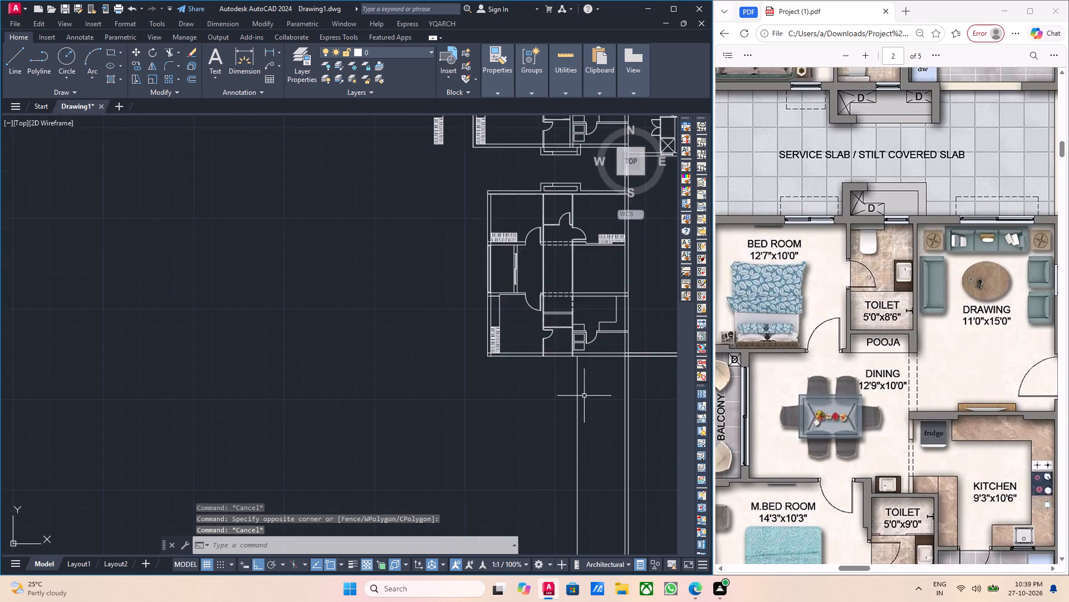
scroll(584, 396, up, 1)
click(581, 399)
click(559, 396)
key(o)
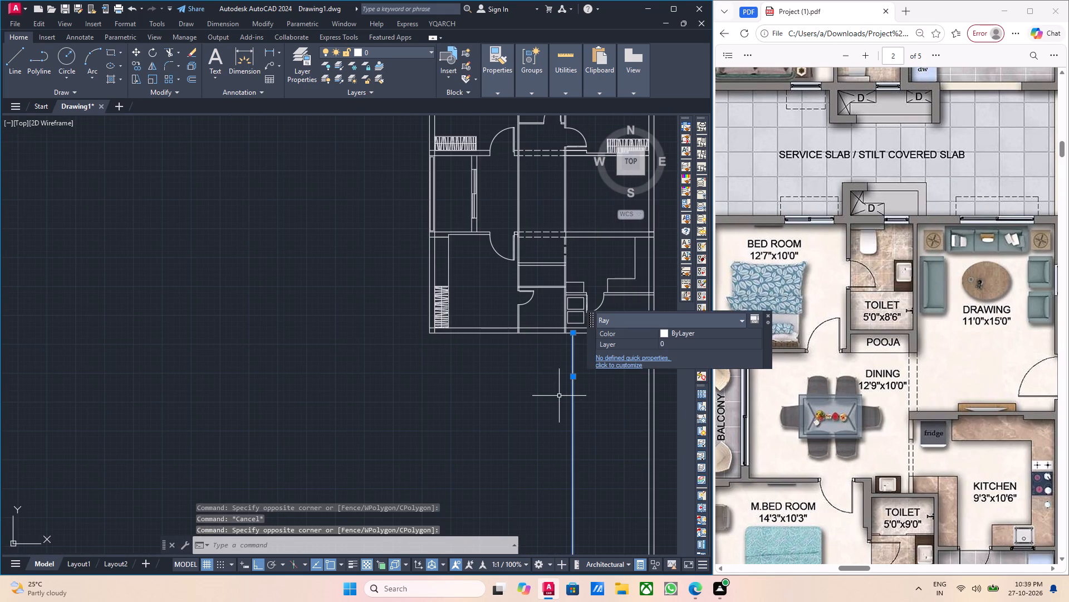
key(Return)
scroll(559, 396, down, 2)
scroll(550, 396, up, 2)
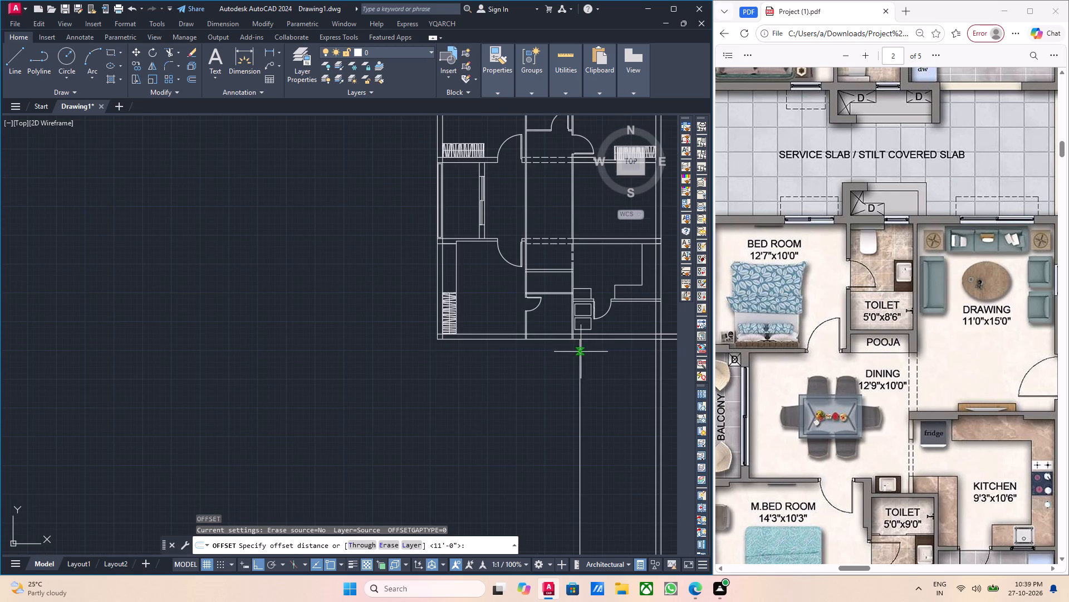
click(579, 342)
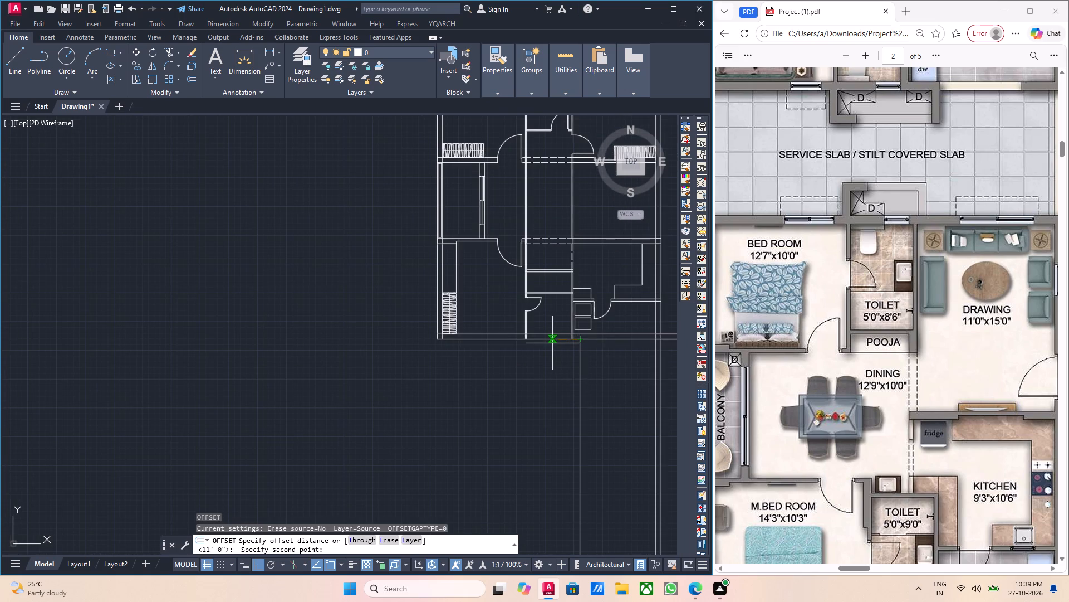
text(4.5)
key(Return)
click(553, 408)
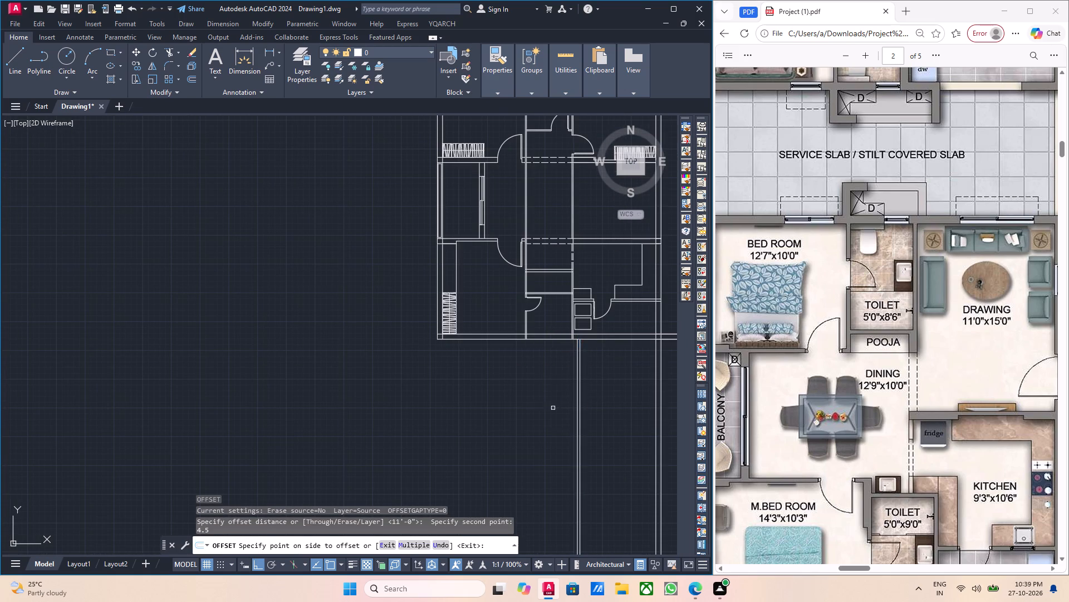
scroll(545, 394, down, 1)
middle_drag(541, 388, 583, 383)
scroll(585, 379, up, 1)
key(Escape)
Offset the toilet-side face of the new drawing room wall 5' away from the corridor for the toilet width.
scroll(604, 381, up, 1)
middle_drag(603, 381, 524, 373)
scroll(541, 361, up, 2)
click(562, 347)
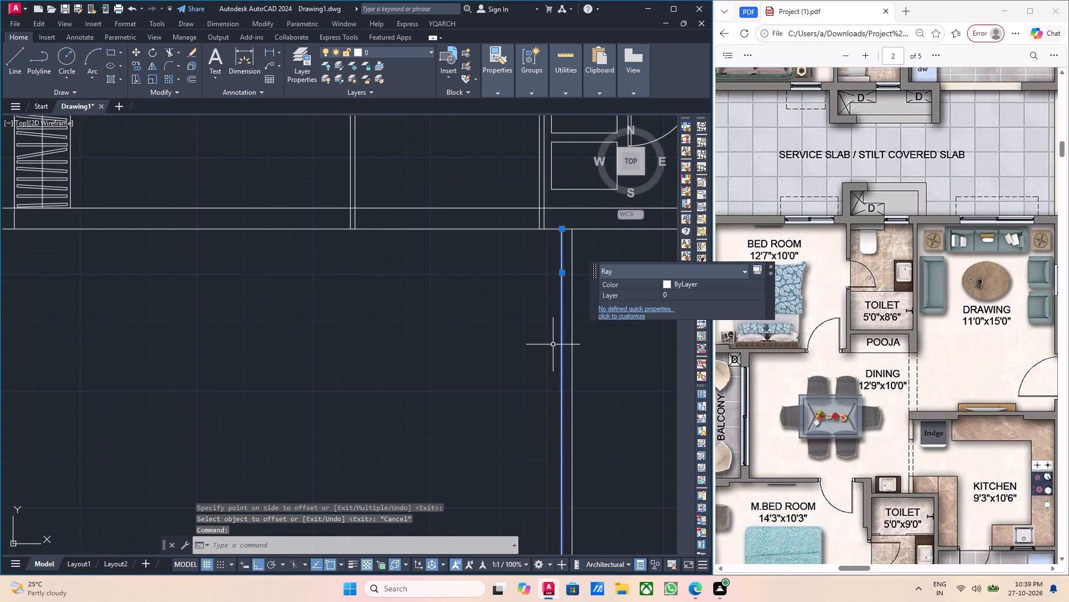
key(o)
key(Return)
click(563, 232)
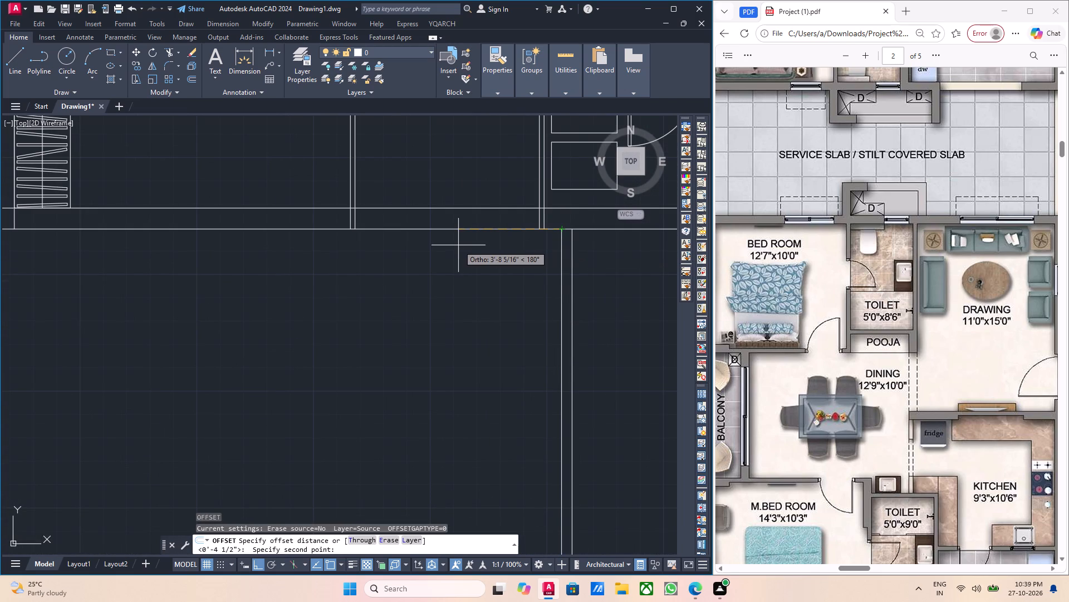
text(5')
key(Return)
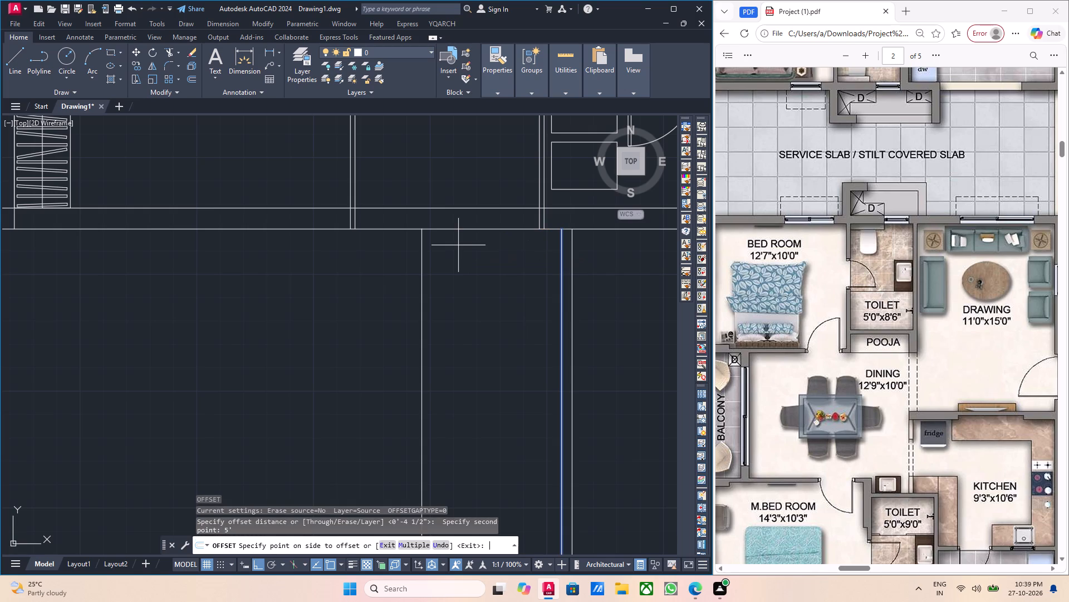
click(488, 326)
middle_drag(477, 323, 507, 333)
key(Escape)
Offset the toilet's far-side ray 4.5" away from the corridor for the wall between toilet and bedroom.
click(467, 329)
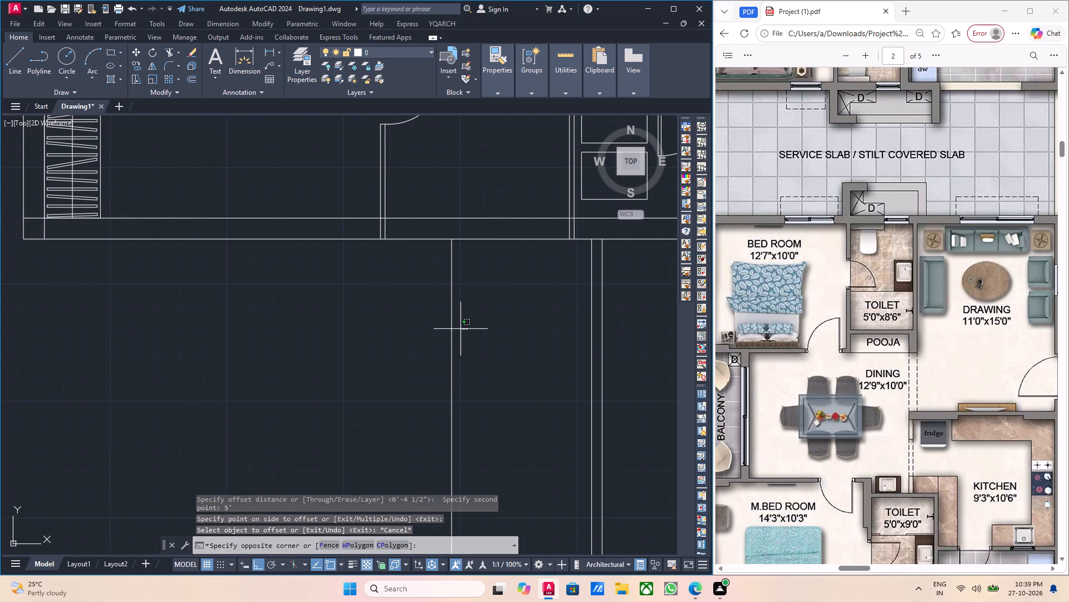
click(435, 328)
key(o)
key(Return)
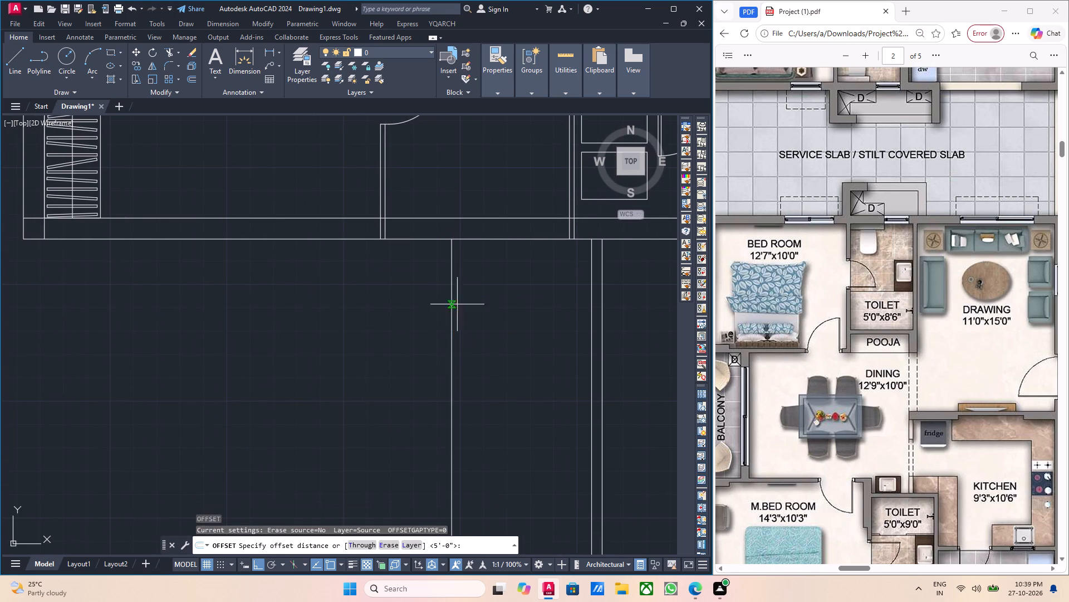
click(453, 241)
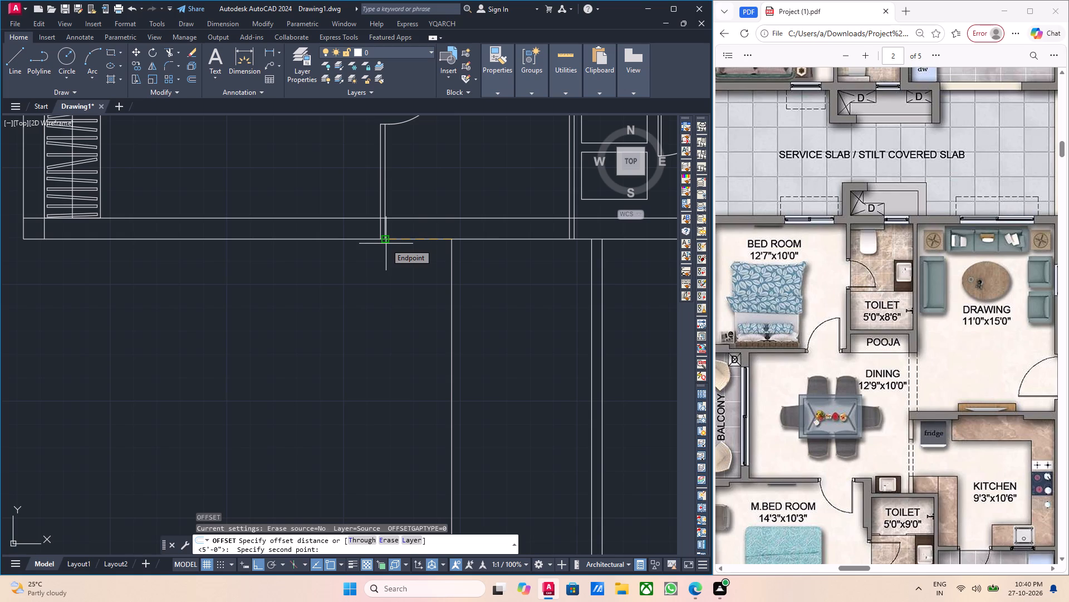
text(4.5)
key(Return)
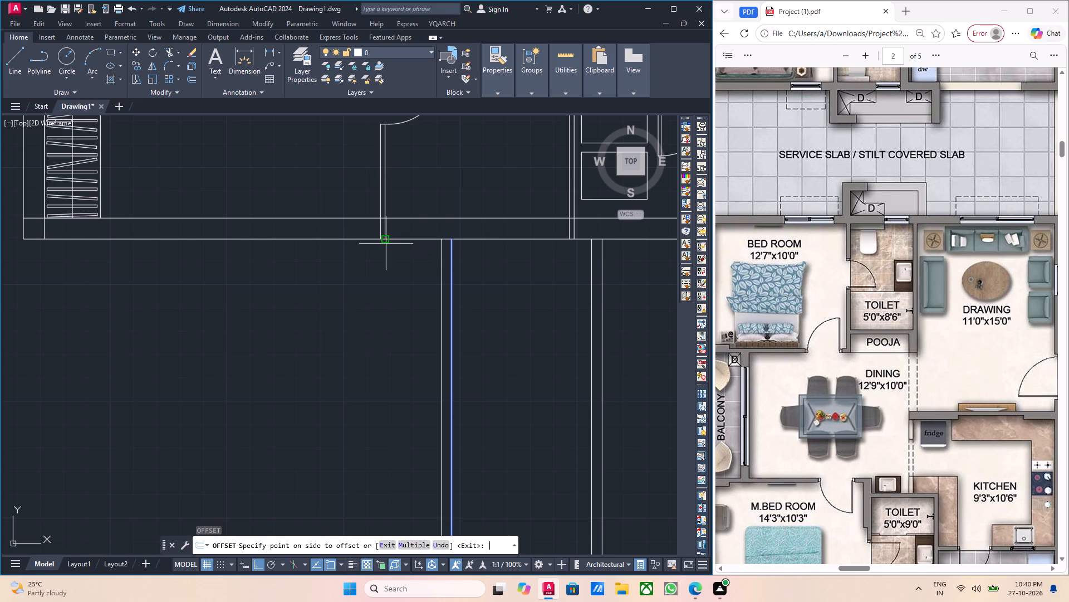
click(382, 297)
scroll(390, 298, down, 1)
key(Escape)
Offset the bedroom-side face of the toilet wall 12'7" away from the corridor for the bedroom width.
middle_drag(398, 309, 413, 328)
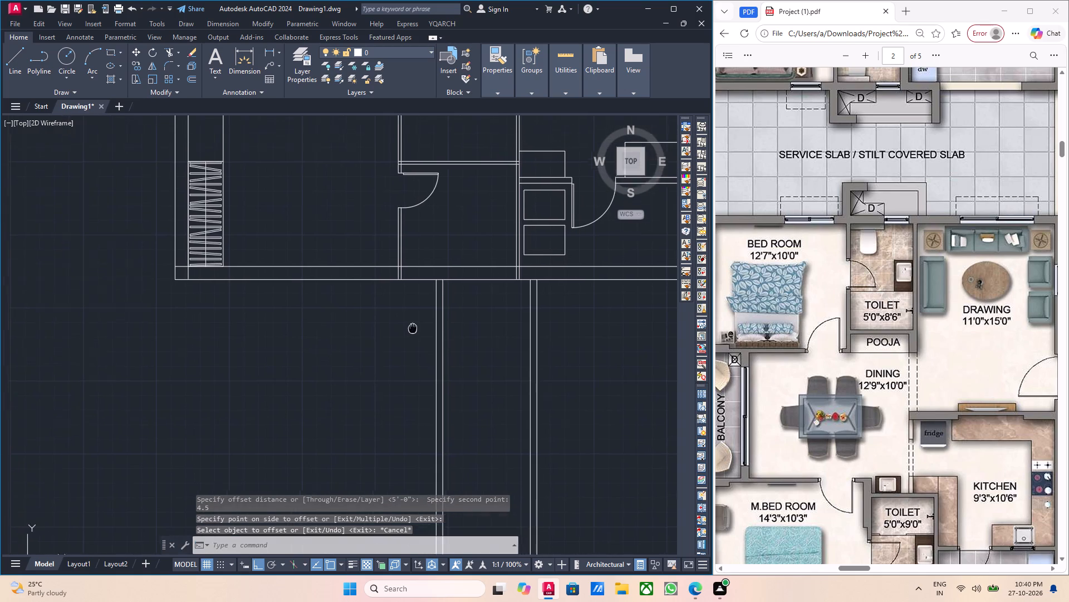
middle_drag(413, 328, 414, 331)
scroll(444, 343, up, 2)
drag(431, 328, 424, 324)
click(412, 317)
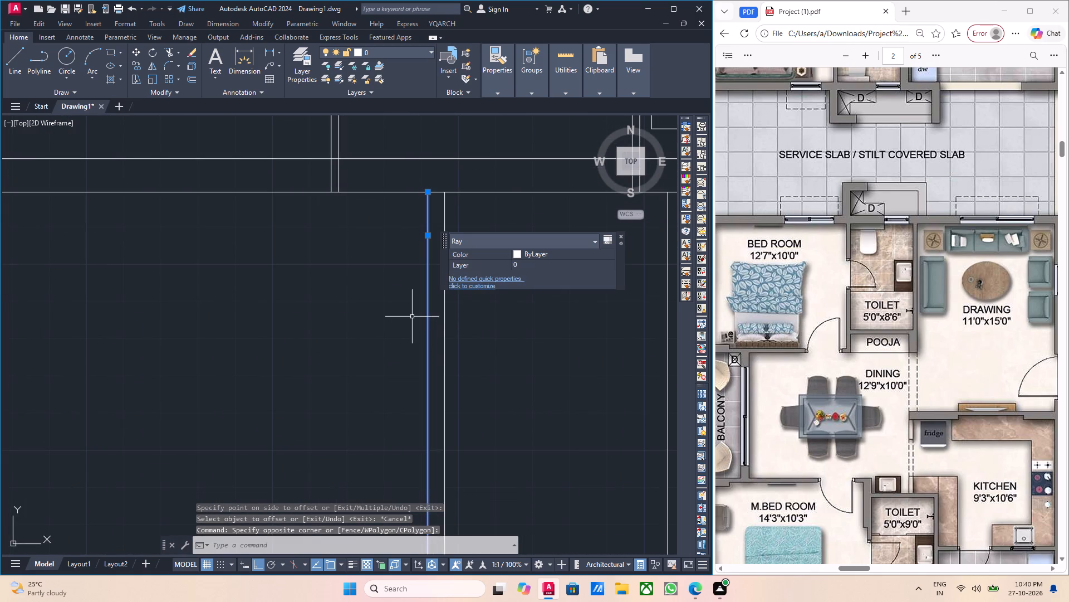
key(o)
key(Return)
click(429, 195)
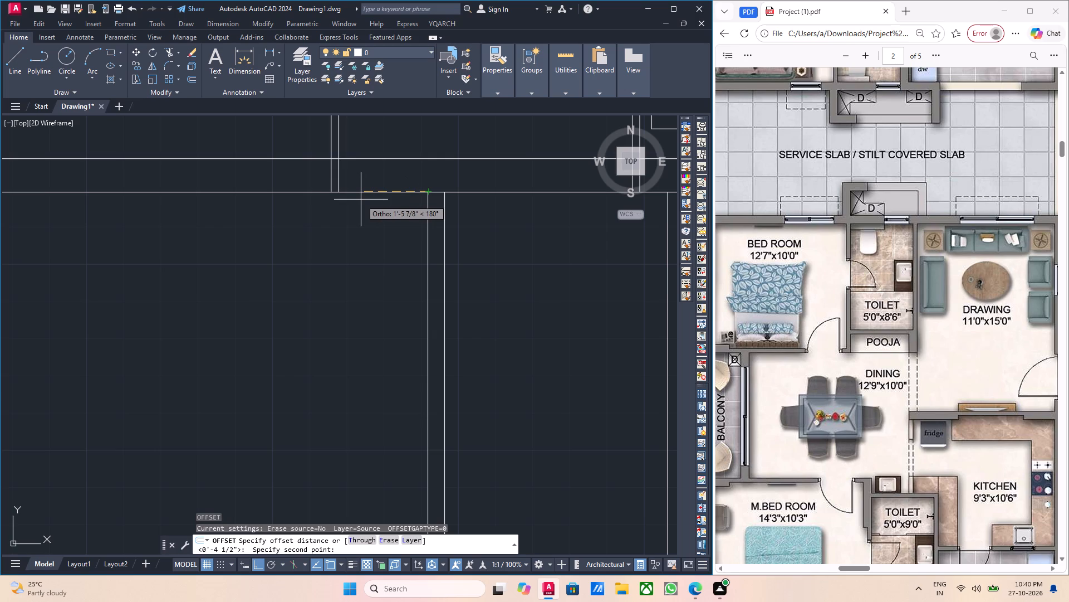
text(12)
text('7)
key(Return)
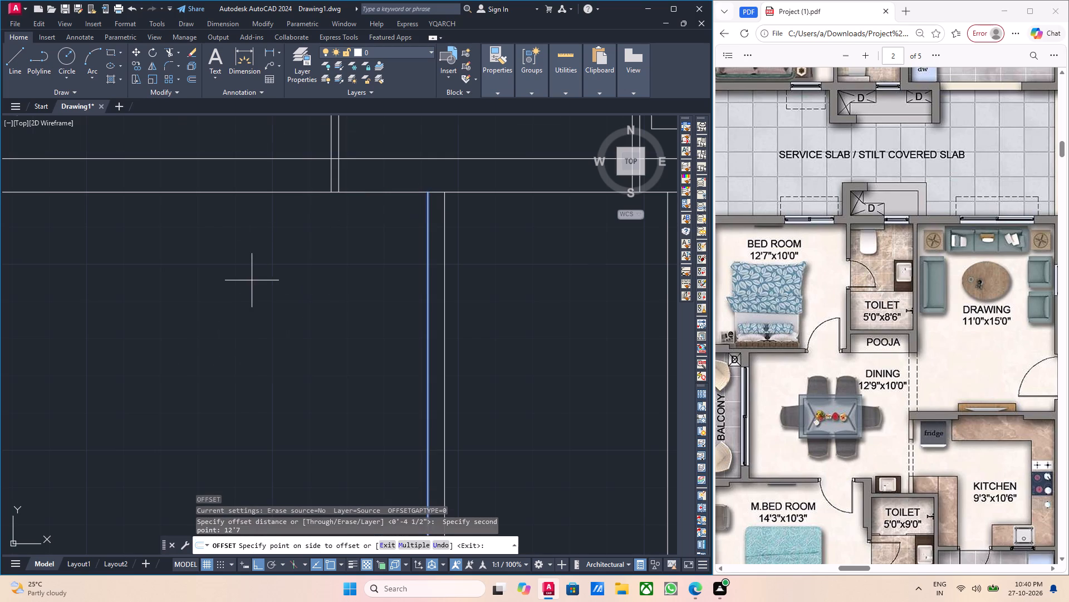
scroll(253, 280, down, 3)
middle_drag(257, 292, 415, 294)
click(346, 304)
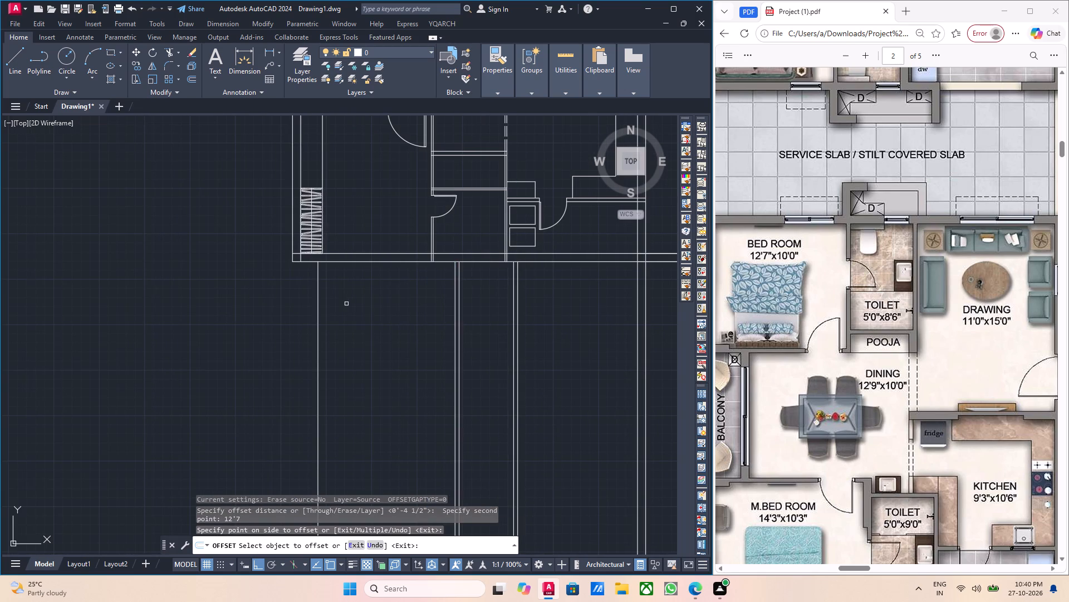
middle_drag(351, 310, 444, 327)
key(Escape)
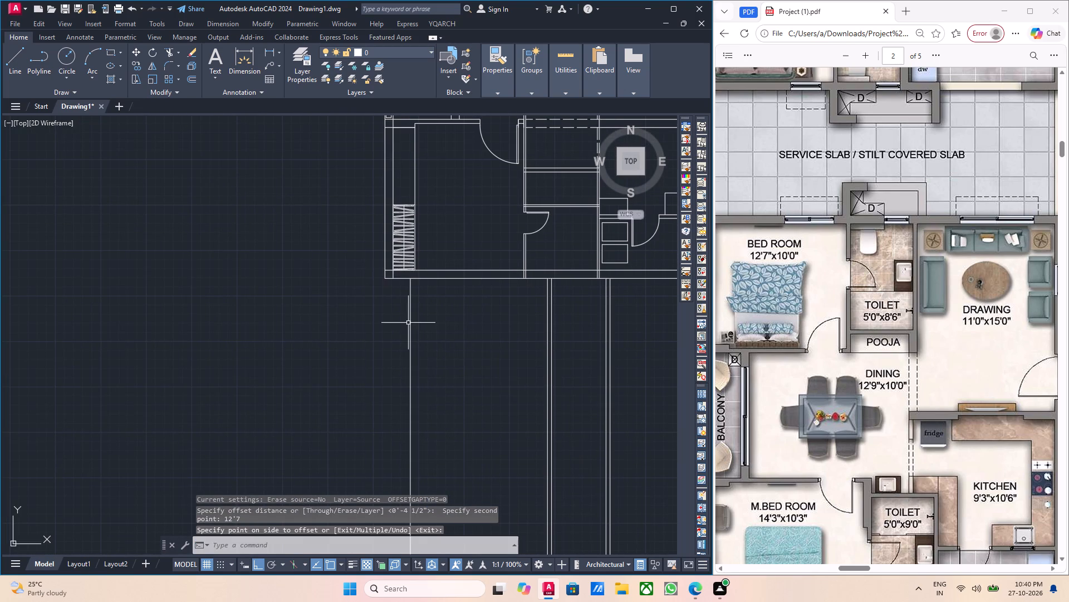
Offset the bedroom's outer ray 9" outward, away from the corridor, for the flat's external wall thickness.
key(o)
key(Return)
scroll(408, 299, up, 2)
click(410, 249)
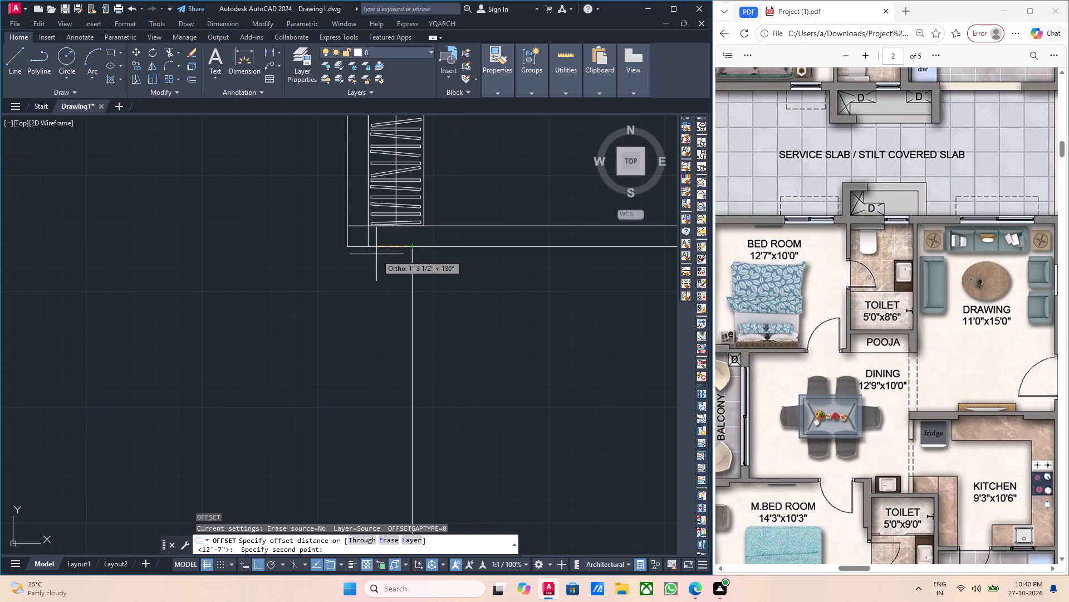
key(9)
key(Return)
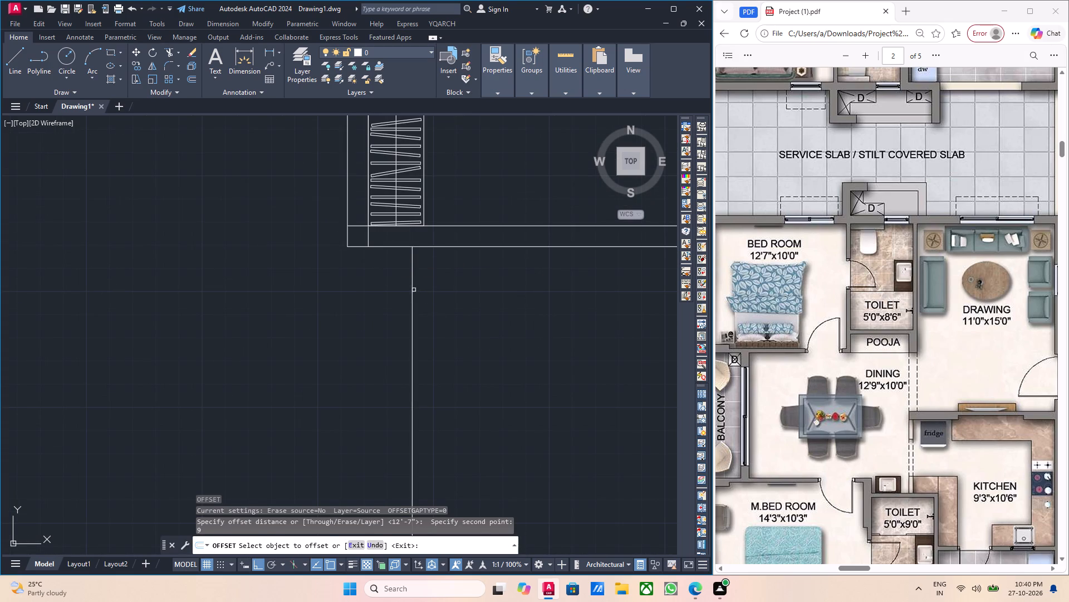
click(414, 290)
click(389, 290)
scroll(392, 292, down, 4)
key(Escape)
scroll(411, 303, down, 1)
middle_drag(435, 329, 403, 336)
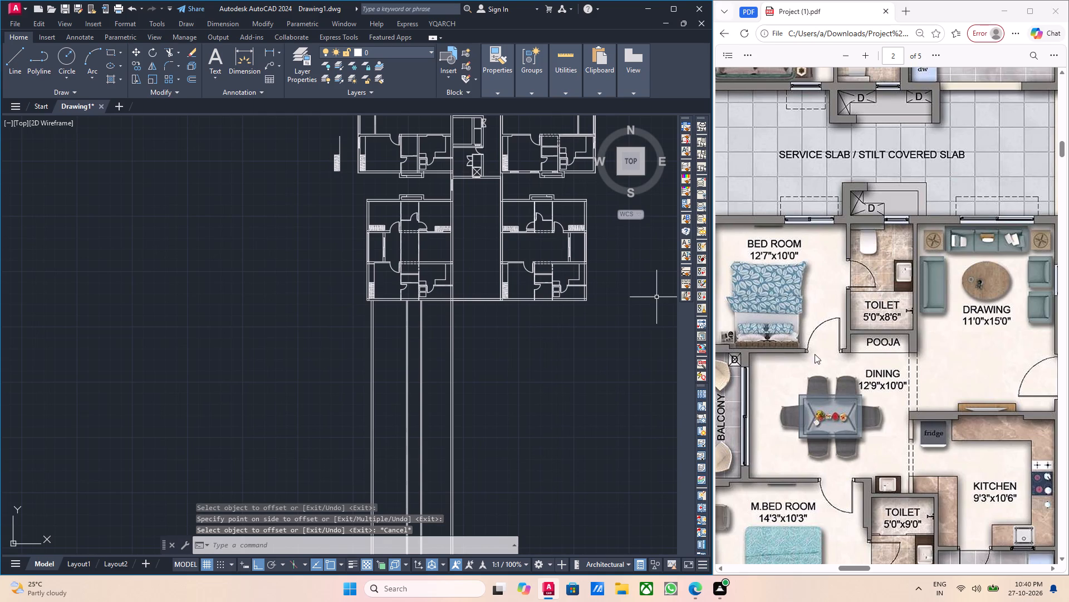
key(Escape)
Examine the 1252 Sft flat's room layout and the service slab separating it from the flat above in the reference PDF.
scroll(867, 377, down, 2)
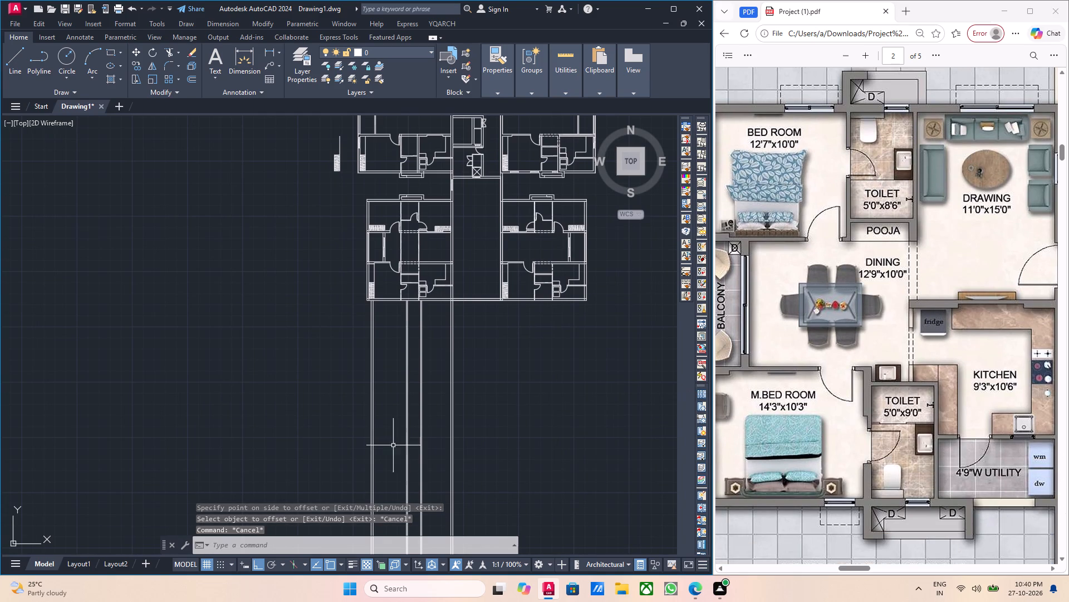
scroll(453, 415, up, 2)
scroll(454, 414, down, 4)
middle_drag(453, 409, 460, 421)
scroll(438, 389, up, 2)
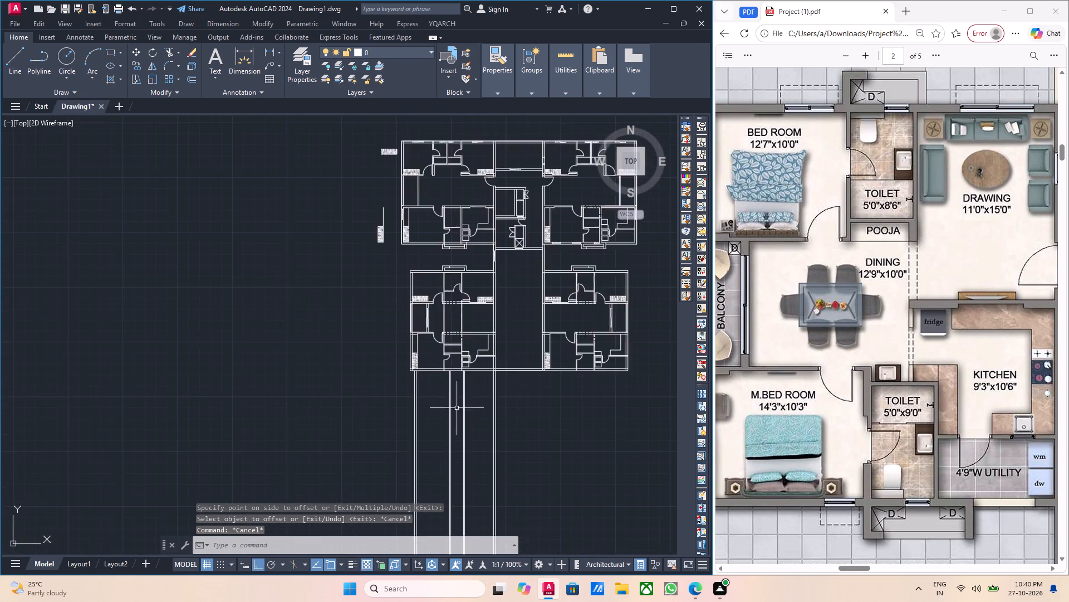
scroll(457, 408, up, 1)
scroll(691, 403, down, 1)
ctrl+scroll(845, 359, down, 2)
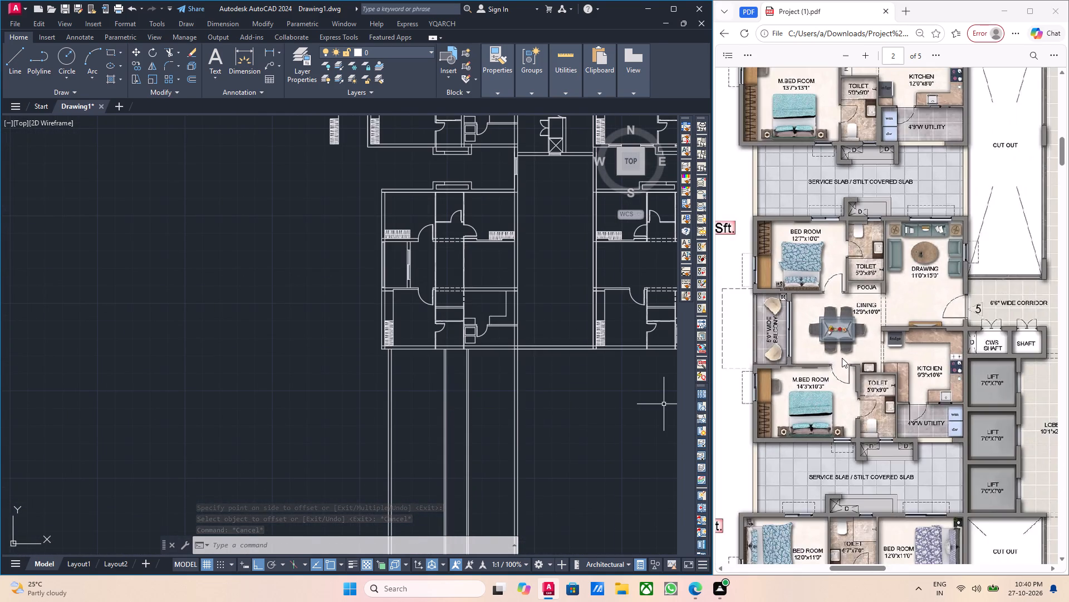
ctrl+scroll(842, 358, down, 1)
scroll(825, 344, up, 2)
scroll(846, 375, down, 1)
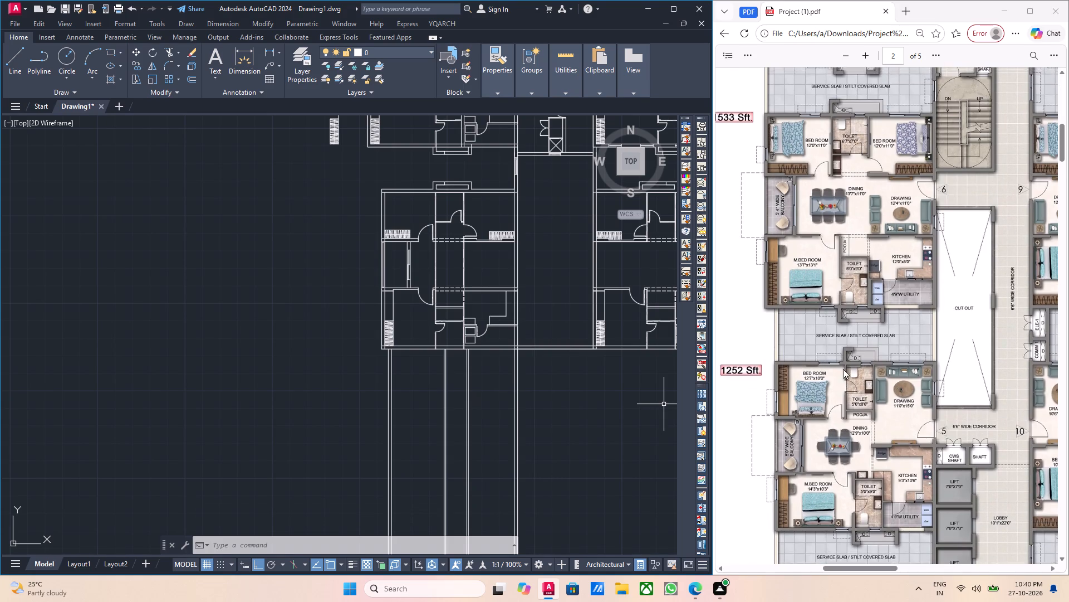
ctrl+scroll(842, 366, down, 1)
ctrl+scroll(840, 375, up, 4)
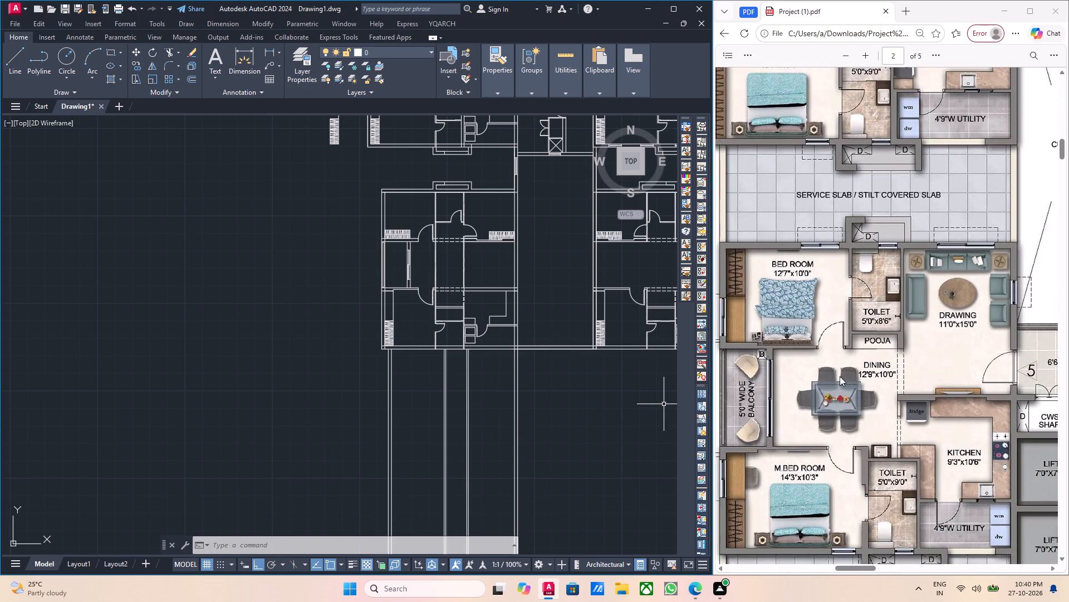
scroll(840, 376, down, 1)
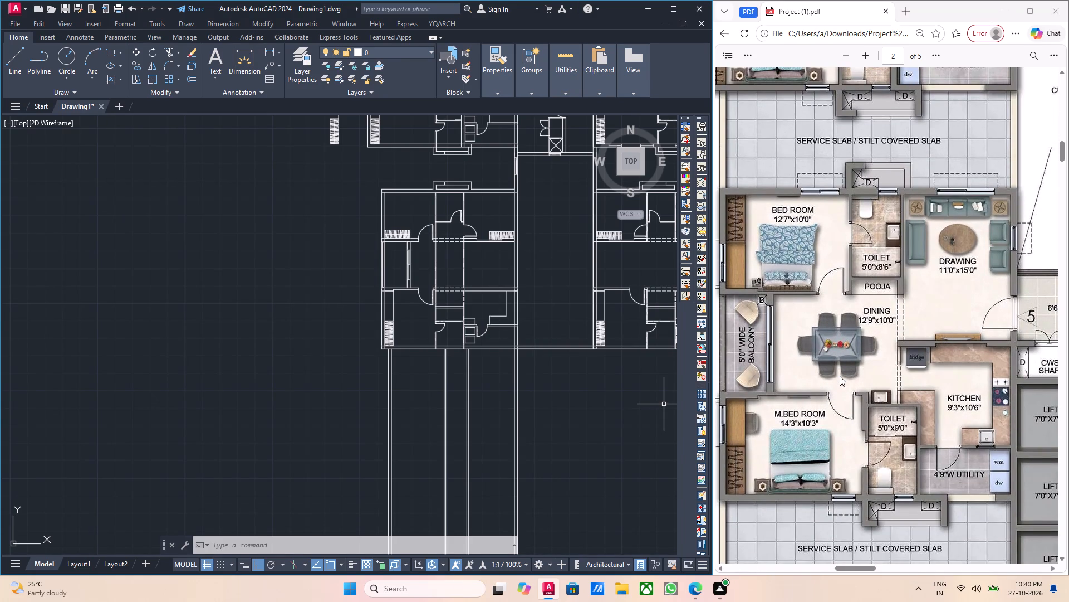
scroll(823, 355, up, 1)
scroll(431, 368, up, 2)
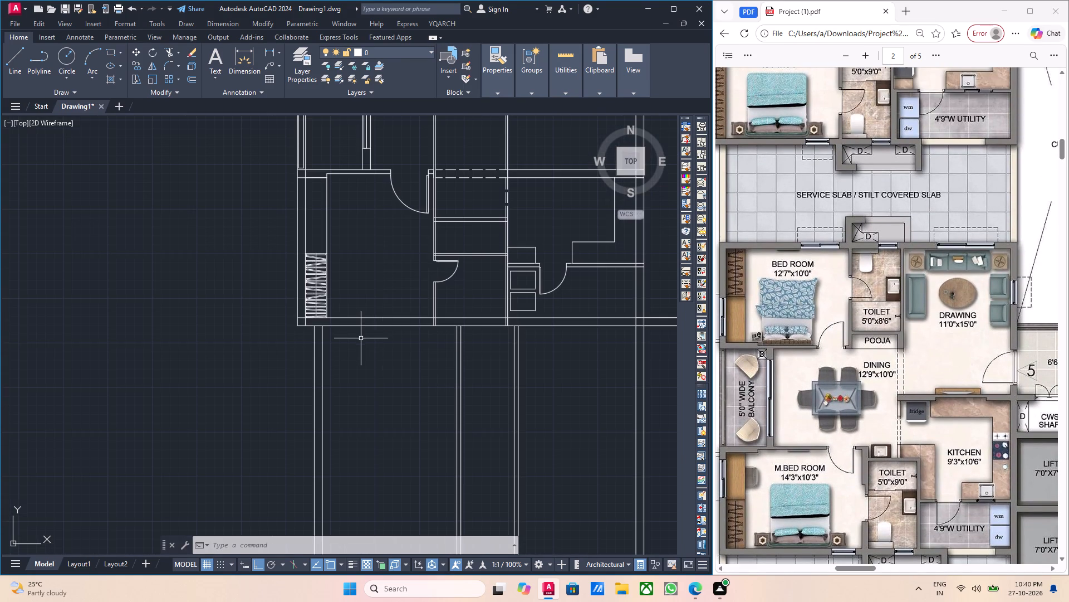
Offset the outer bottom wall line of the flat above 10' downward for the service slab depth.
key(Escape)
scroll(325, 316, up, 2)
click(344, 346)
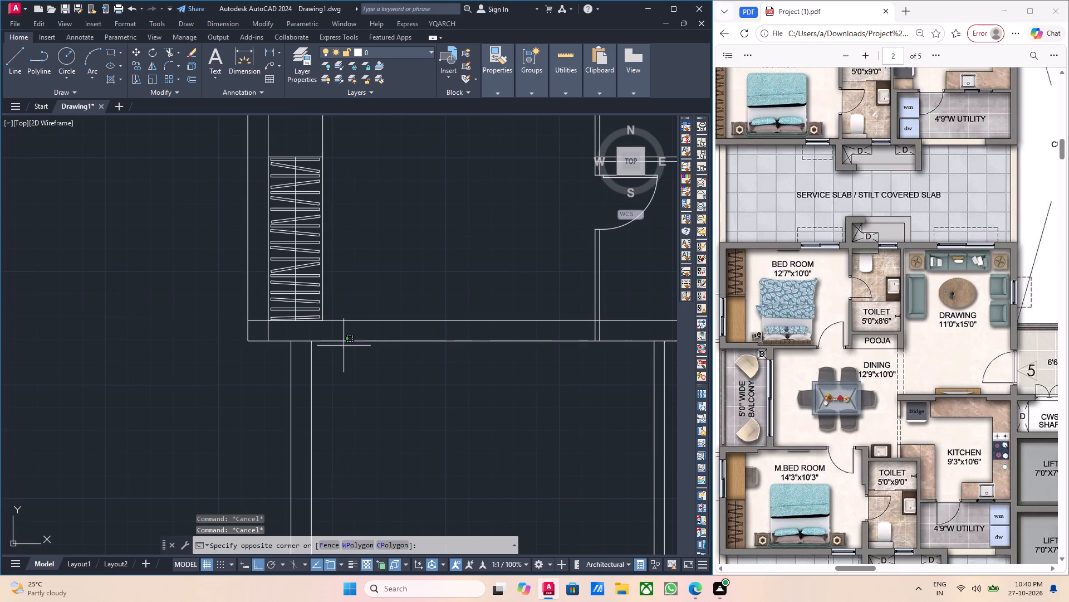
click(336, 337)
scroll(356, 346, down, 7)
scroll(375, 359, up, 3)
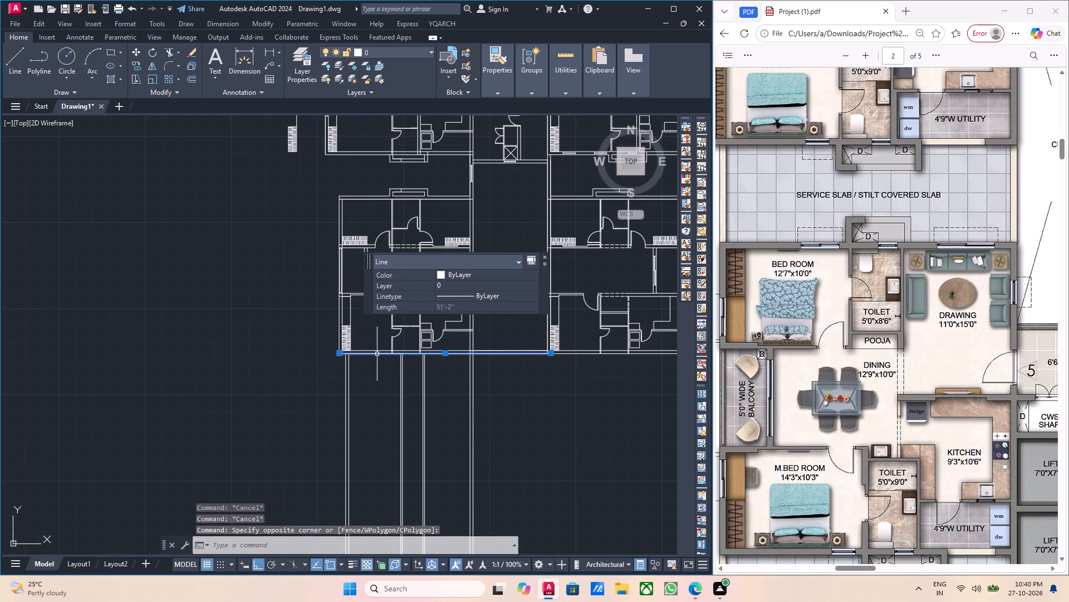
key(o)
key(Return)
scroll(386, 353, up, 3)
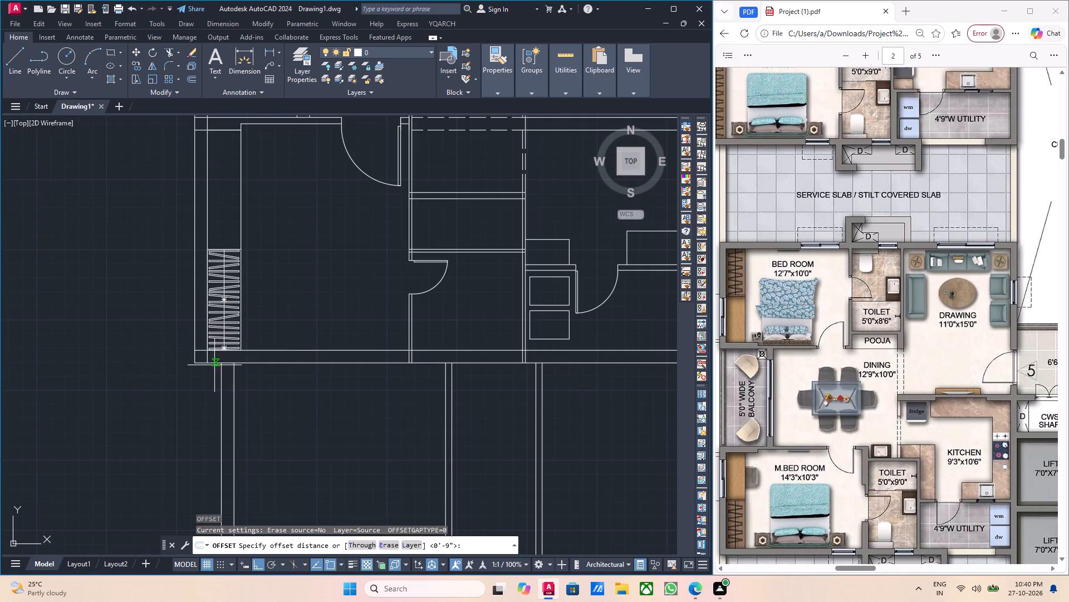
click(193, 359)
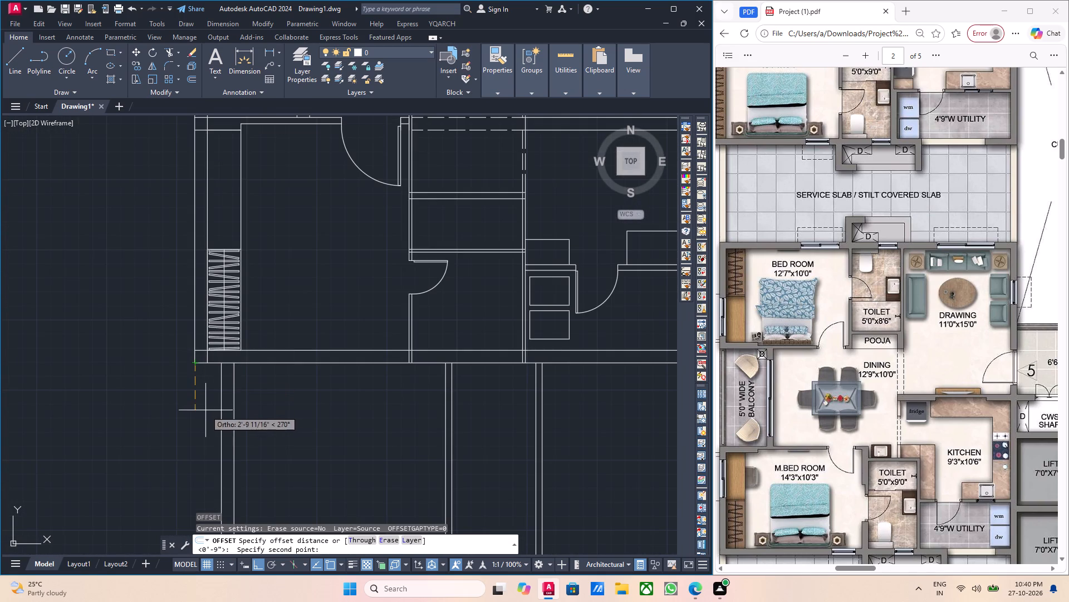
key(1)
key(0)
key(apostrophe)
key(Return)
scroll(251, 420, down, 2)
middle_drag(266, 431, 262, 341)
click(278, 360)
scroll(267, 370, up, 1)
key(Escape)
middle_drag(258, 376, 300, 328)
middle_drag(267, 363, 330, 349)
key(Escape)
Draw a horizontal ray along the 10' offset line, starting from the bedroom's outer wall ray and running toward the corridor.
scroll(344, 328, up, 2)
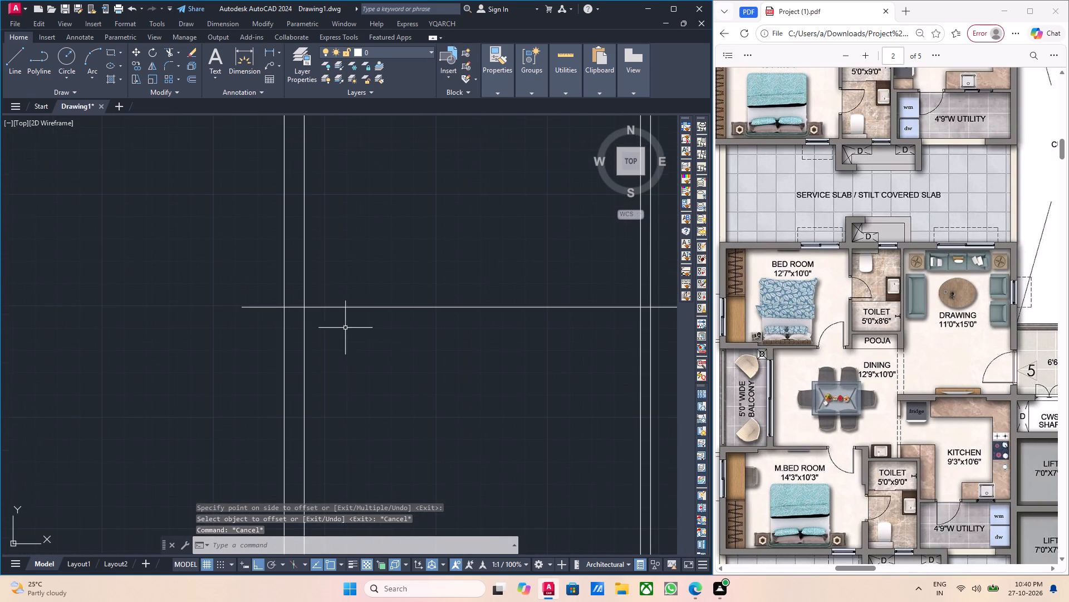
drag(357, 331, 352, 323)
click(336, 297)
middle_drag(404, 383, 373, 383)
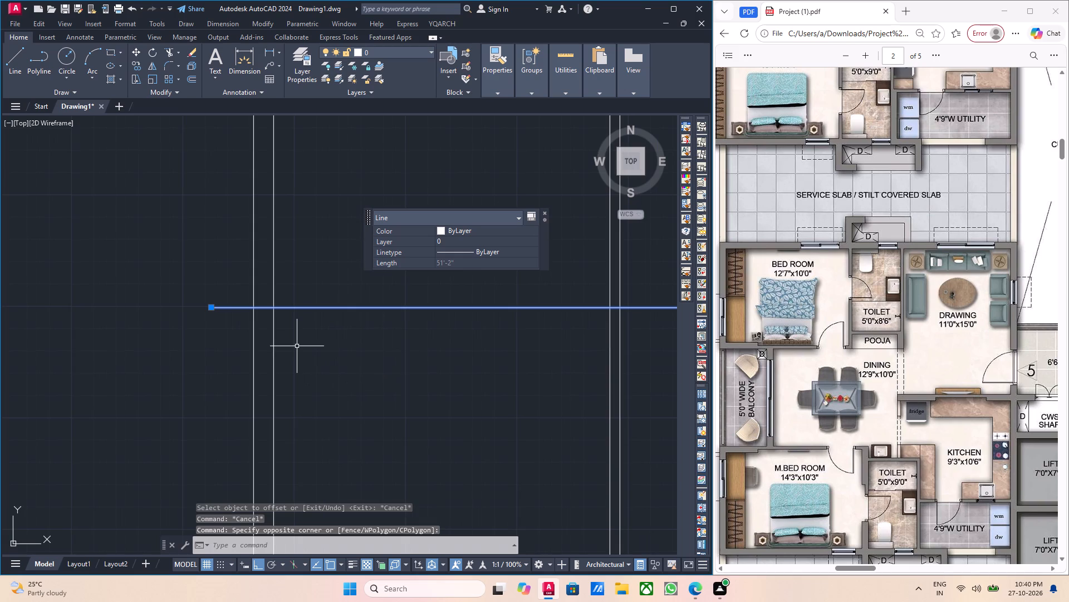
key(t)
key(BackSpace)
text(ray)
key(Return)
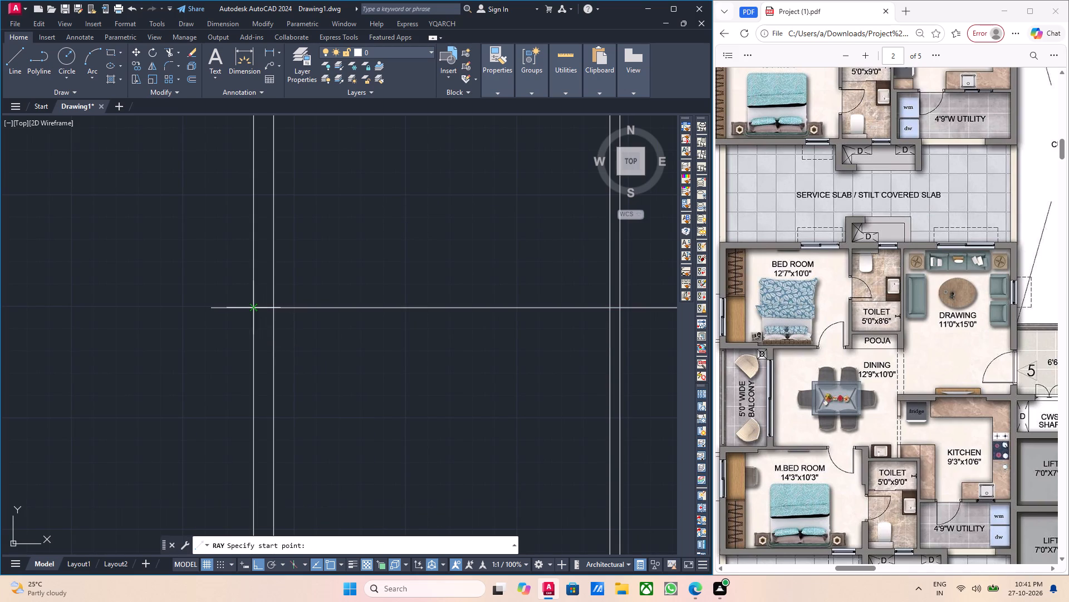
click(254, 310)
scroll(277, 309, down, 3)
middle_drag(372, 313, 149, 314)
click(410, 307)
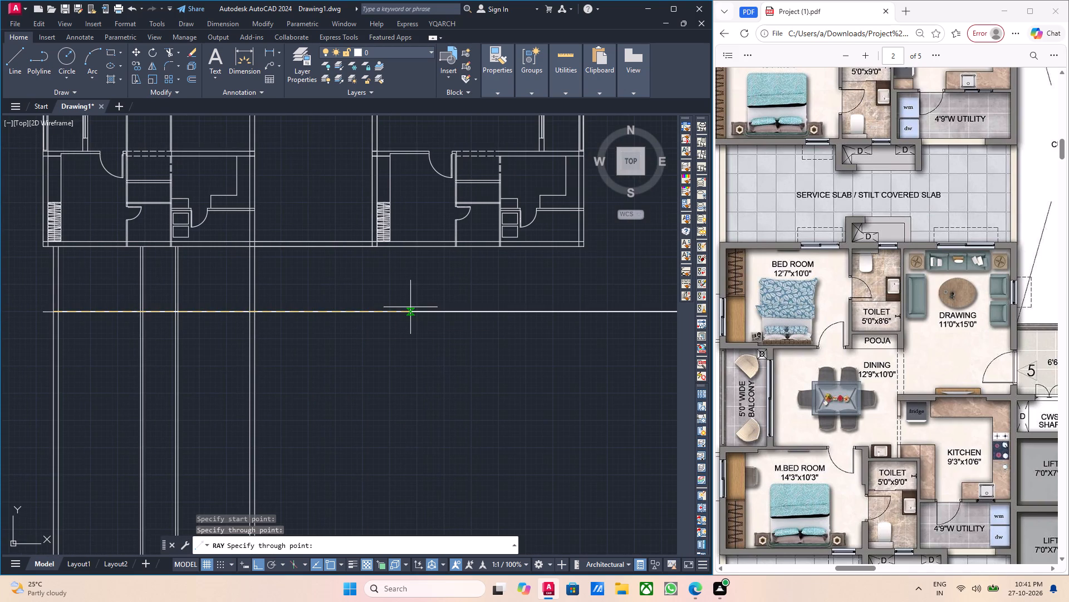
key(Escape)
Erase the offset line that lies beneath the new horizontal ray.
scroll(237, 301, up, 1)
middle_drag(269, 315, 483, 299)
key(Escape)
scroll(138, 308, up, 3)
drag(154, 299, 151, 289)
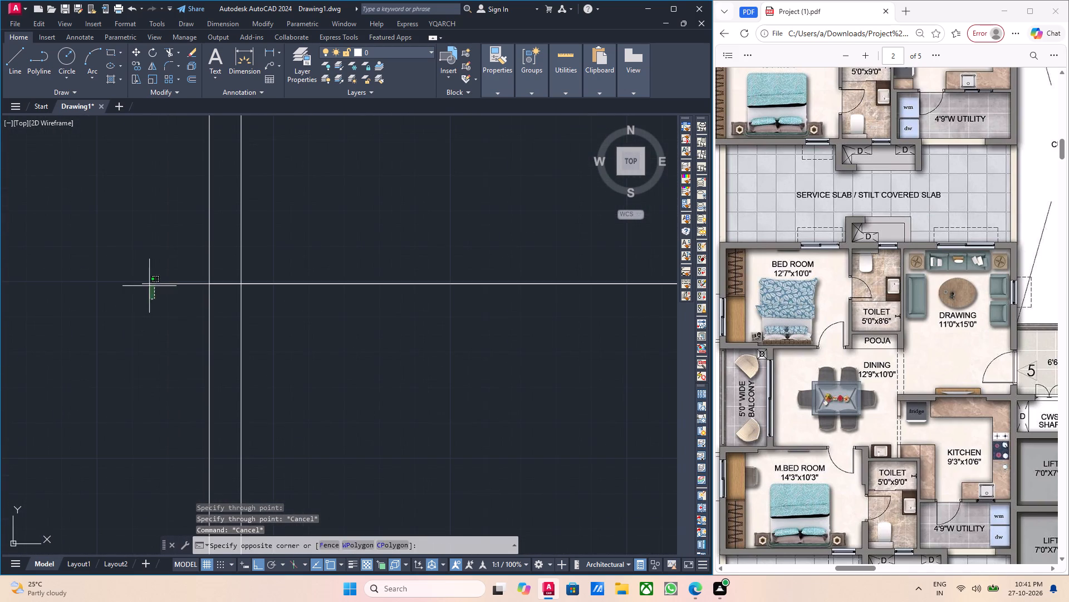
click(140, 270)
key(Delete)
Offset the horizontal ray 9" downward for the flat's external wall along the service slab.
scroll(144, 271, down, 3)
middle_drag(166, 290, 202, 339)
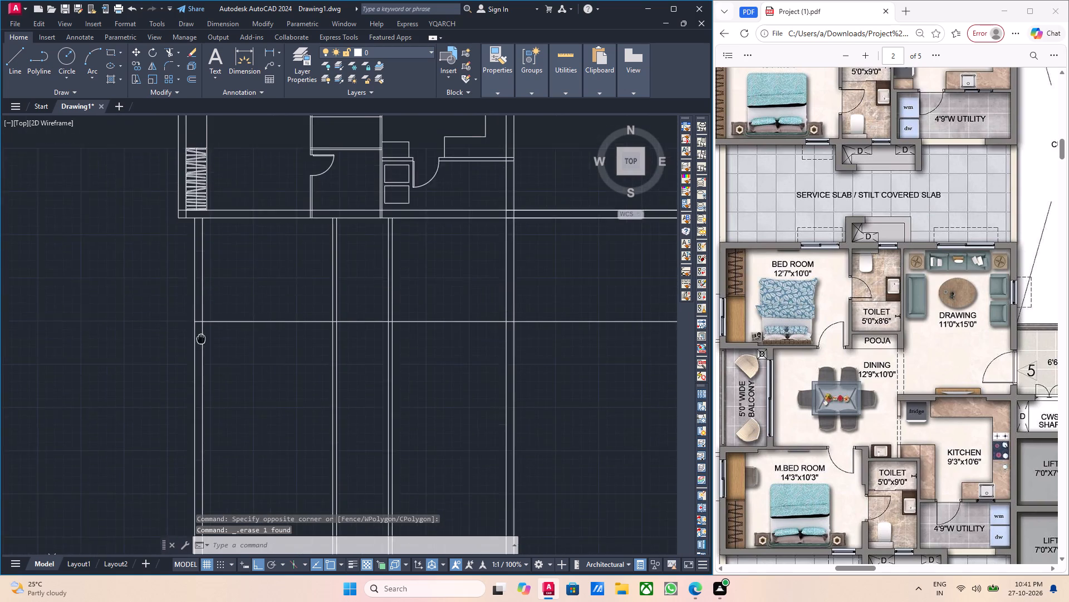
middle_drag(202, 339, 202, 339)
scroll(242, 315, up, 3)
drag(245, 363, 230, 343)
click(212, 322)
key(o)
key(Return)
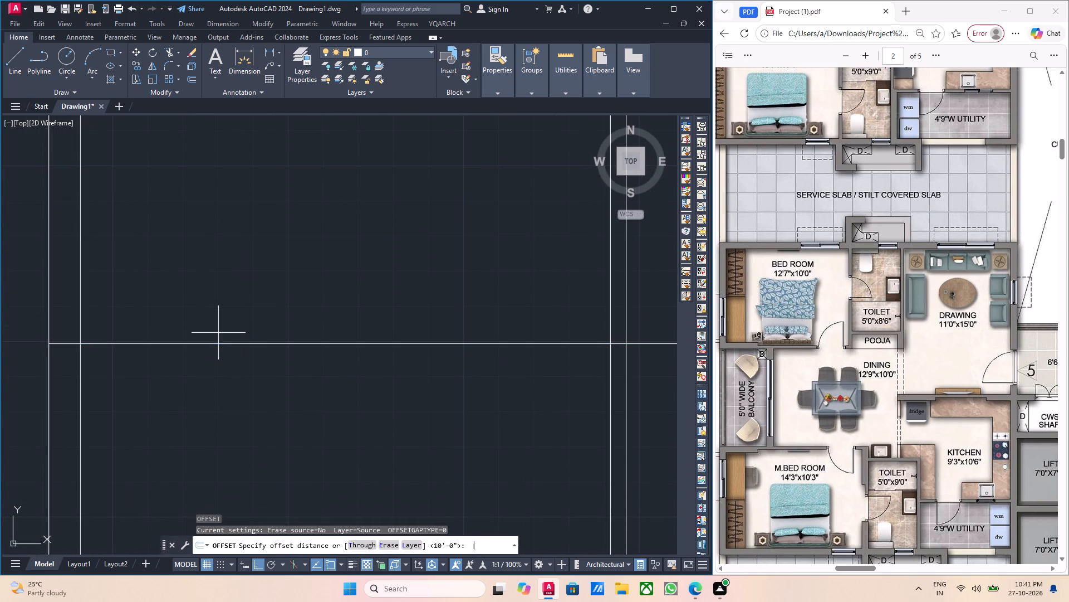
middle_drag(136, 348, 286, 338)
click(200, 333)
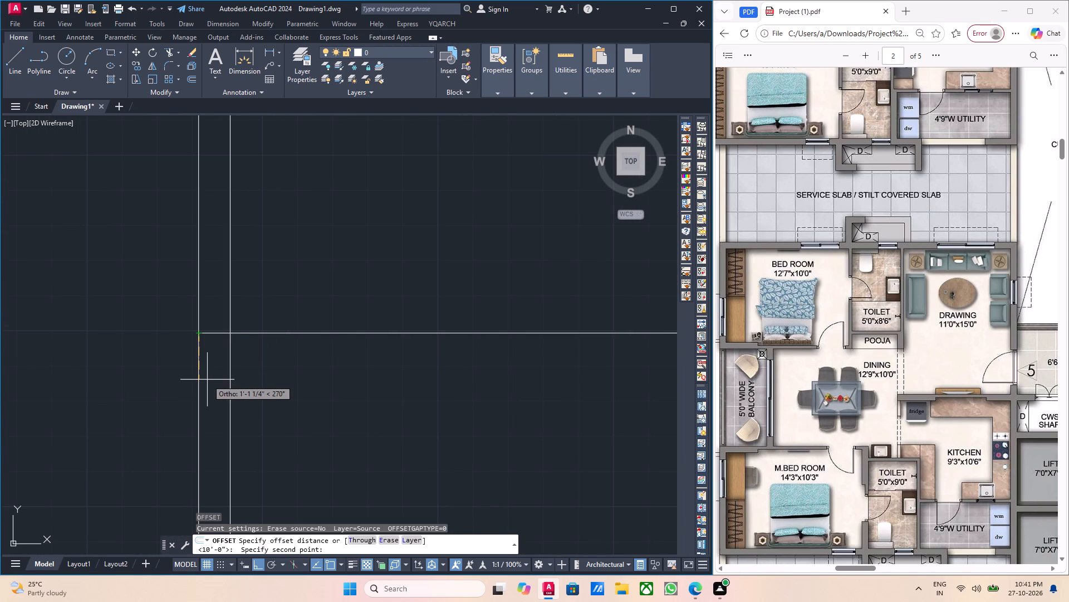
key(9)
key(Return)
click(242, 420)
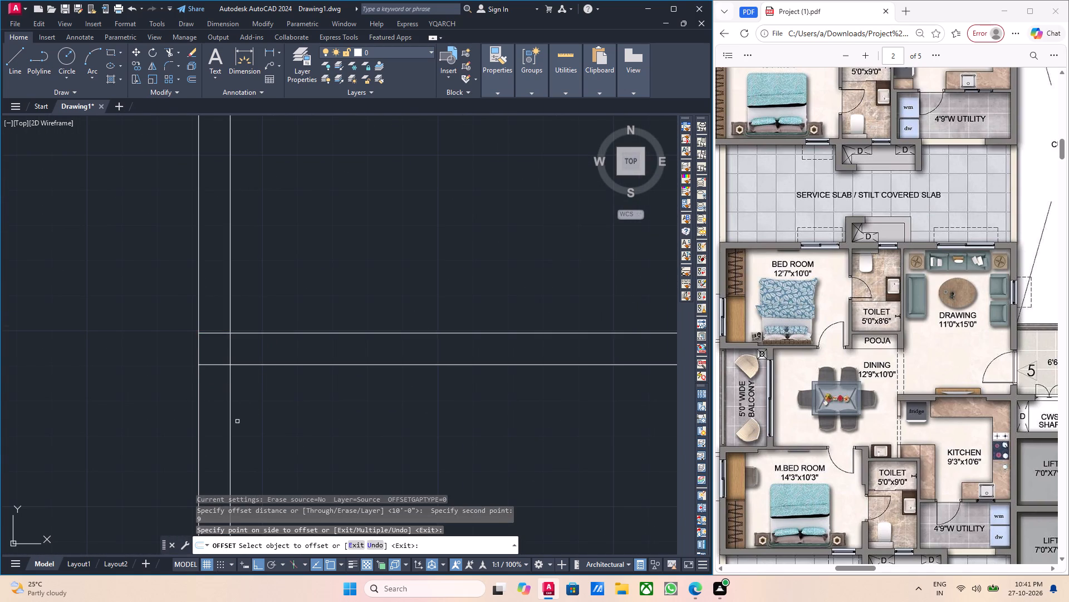
scroll(247, 404, down, 2)
key(Escape)
Offset the inner face of the service slab wall 10' downward for the bedroom depth.
middle_drag(298, 401, 326, 356)
scroll(321, 340, up, 2)
drag(312, 360, 295, 345)
click(287, 340)
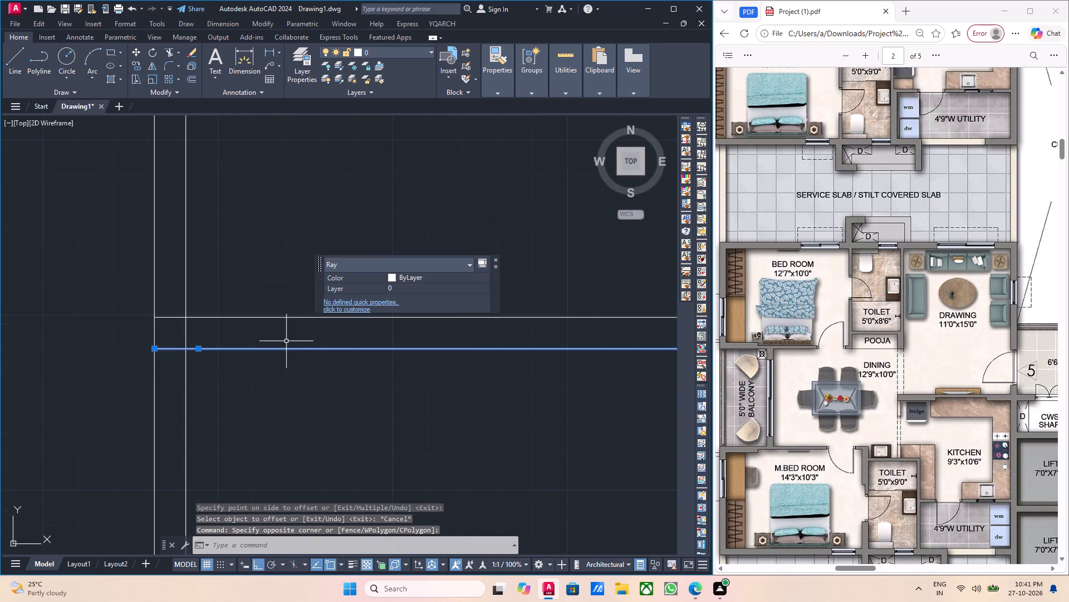
key(o)
key(Return)
click(158, 351)
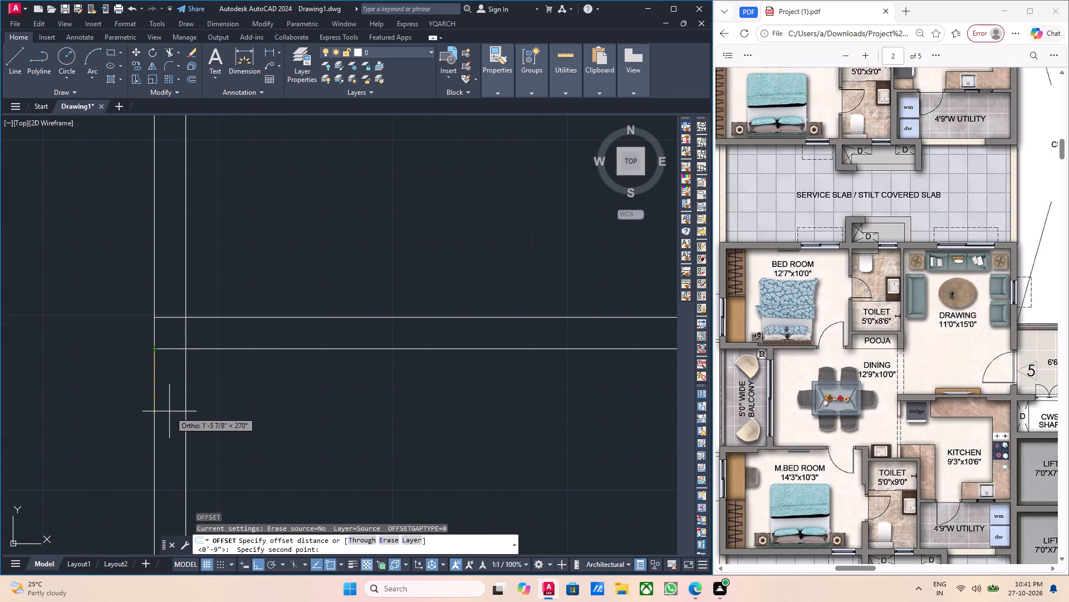
scroll(169, 411, down, 1)
middle_drag(173, 428, 173, 367)
middle_drag(178, 372, 175, 355)
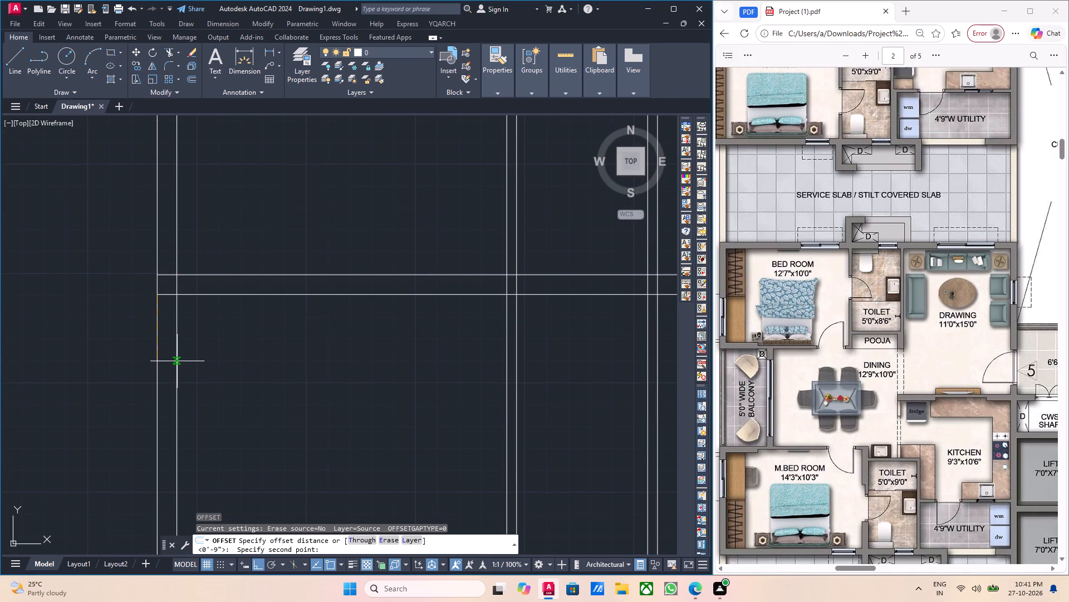
text(10')
key(Return)
scroll(175, 376, down, 3)
middle_drag(187, 385, 170, 334)
scroll(173, 352, up, 3)
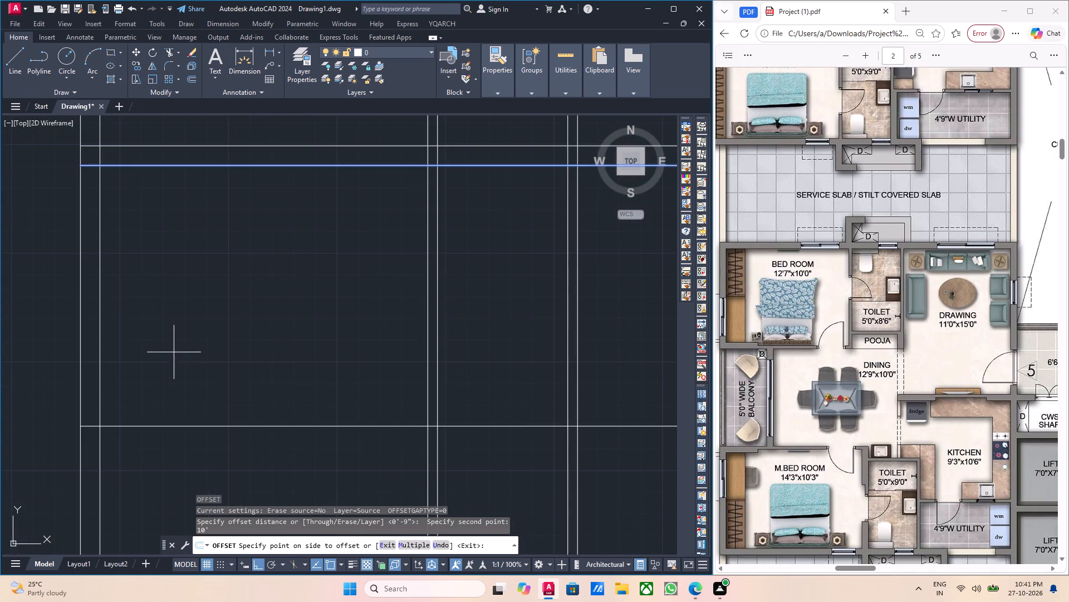
click(174, 352)
scroll(175, 352, down, 1)
key(Escape)
Offset the bedroom's lower ray 9" downward for the wall between the bedroom and the balcony and dining area.
middle_drag(232, 404, 219, 369)
key(o)
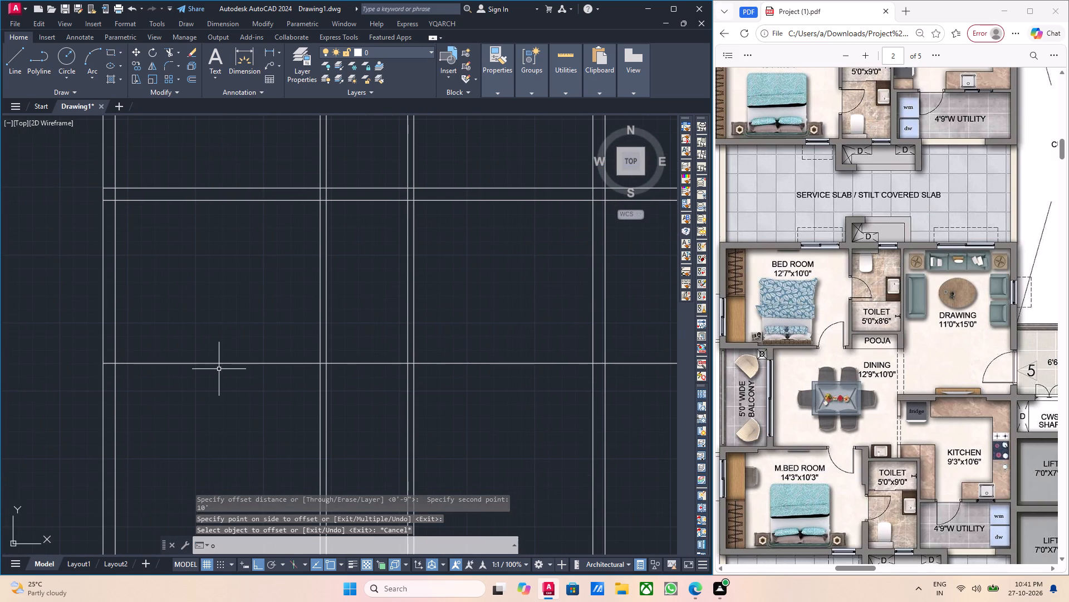
key(Return)
scroll(17, 381, up, 2)
click(220, 340)
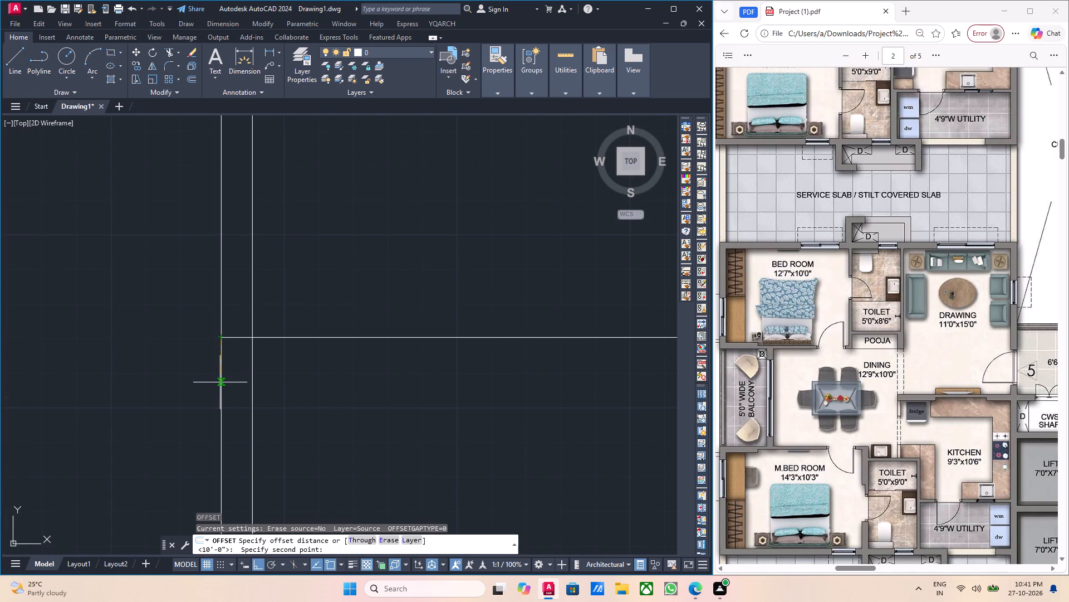
key(9)
key(Return)
scroll(244, 380, down, 2)
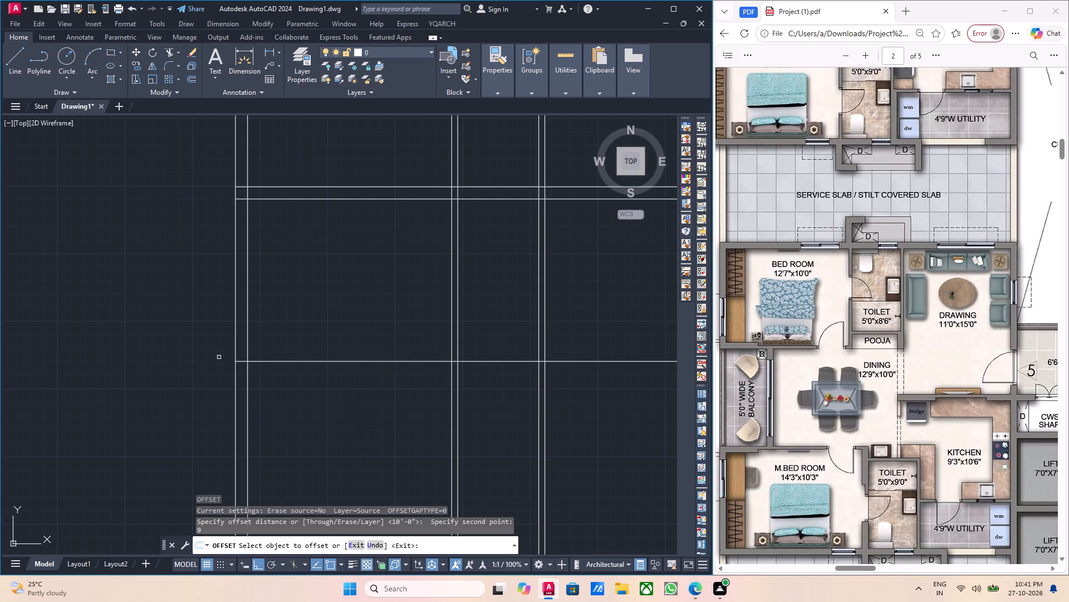
click(270, 362)
click(271, 378)
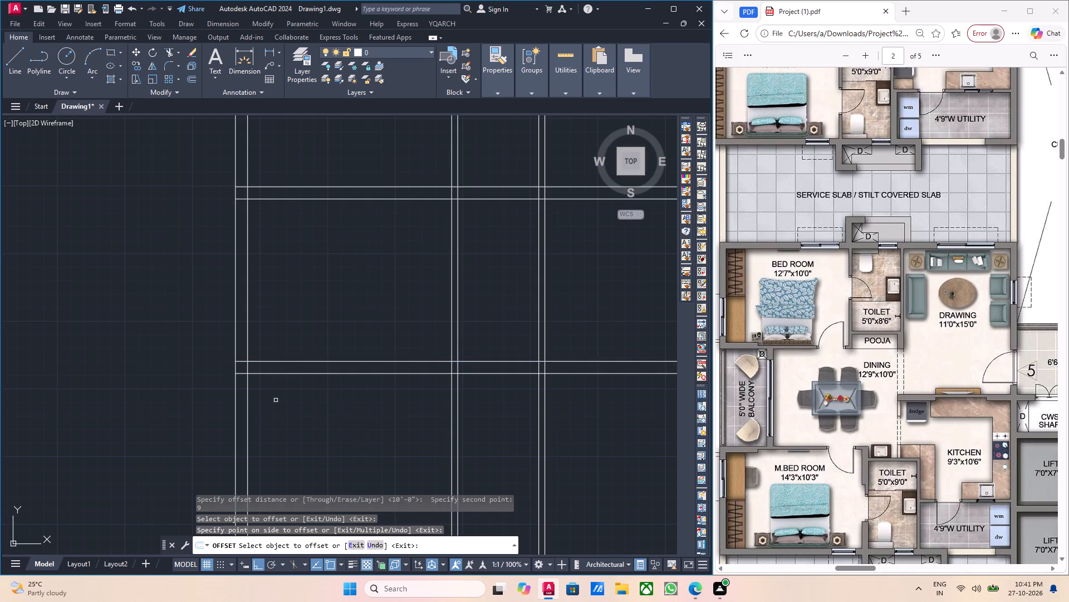
key(Escape)
Offset the dining-side face of the bedroom wall 10' downward for the dining depth.
middle_drag(277, 404, 320, 376)
middle_drag(317, 380, 321, 399)
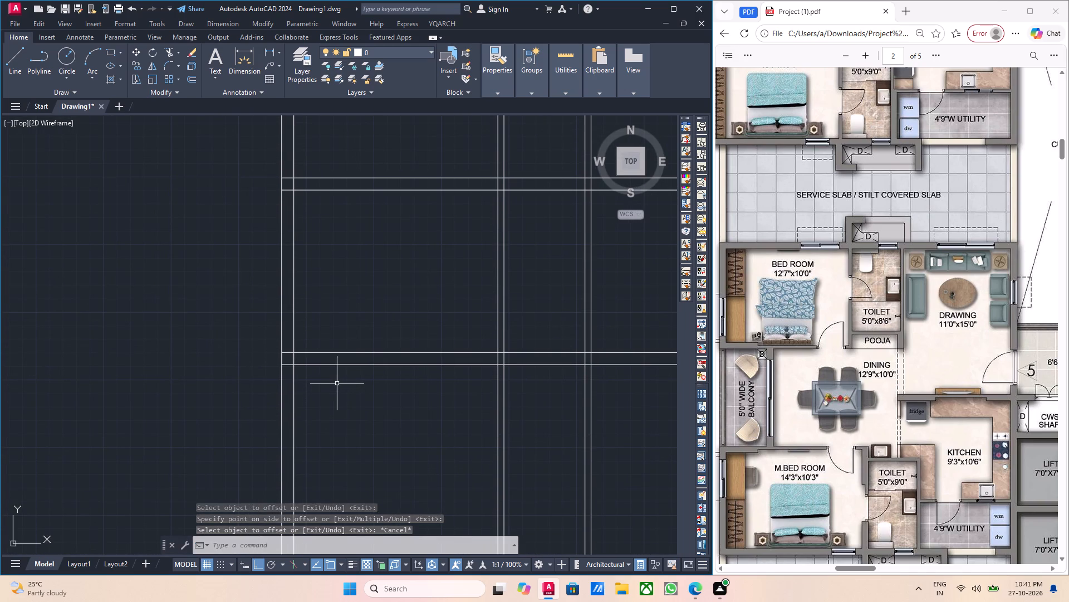
key(Escape)
key(grave)
key(Escape)
scroll(322, 370, up, 2)
click(325, 370)
click(311, 345)
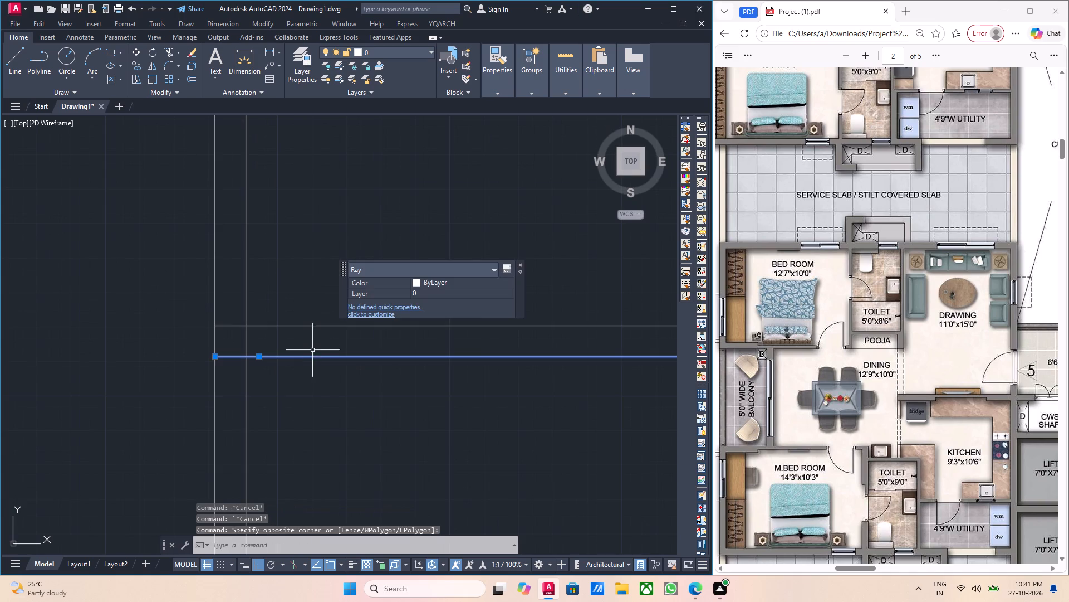
key(o)
key(Return)
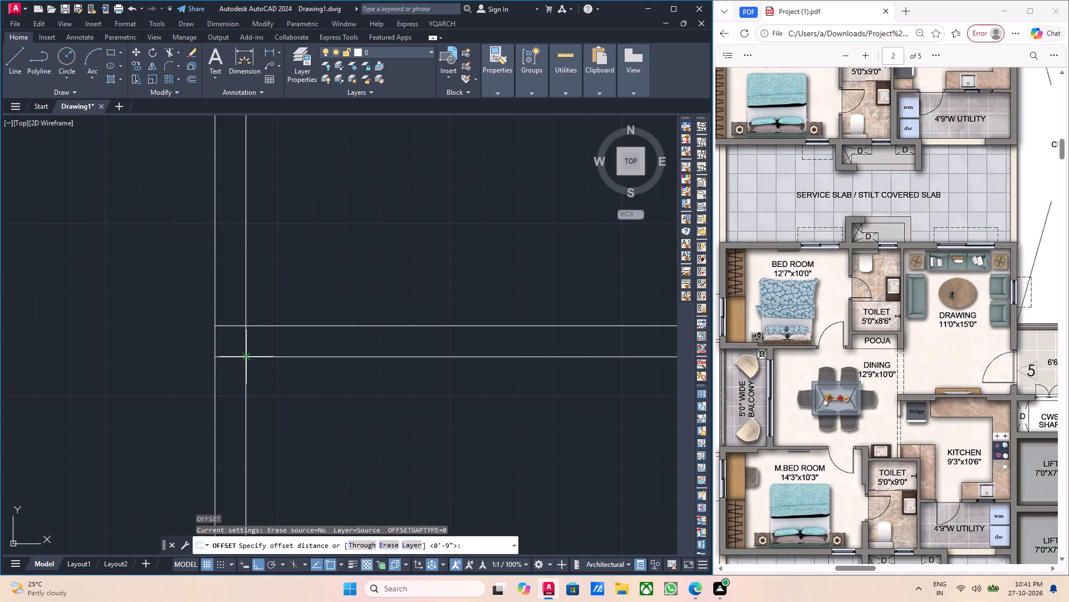
click(247, 359)
text(10)
key(apostrophe)
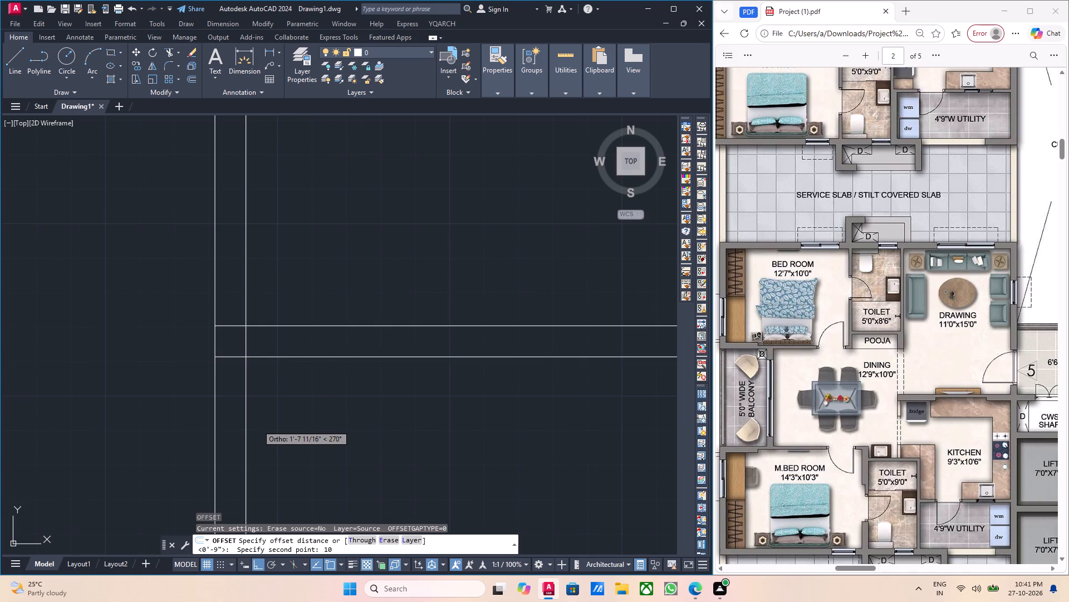
key(Return)
scroll(300, 396, down, 3)
middle_drag(346, 440, 310, 372)
click(310, 372)
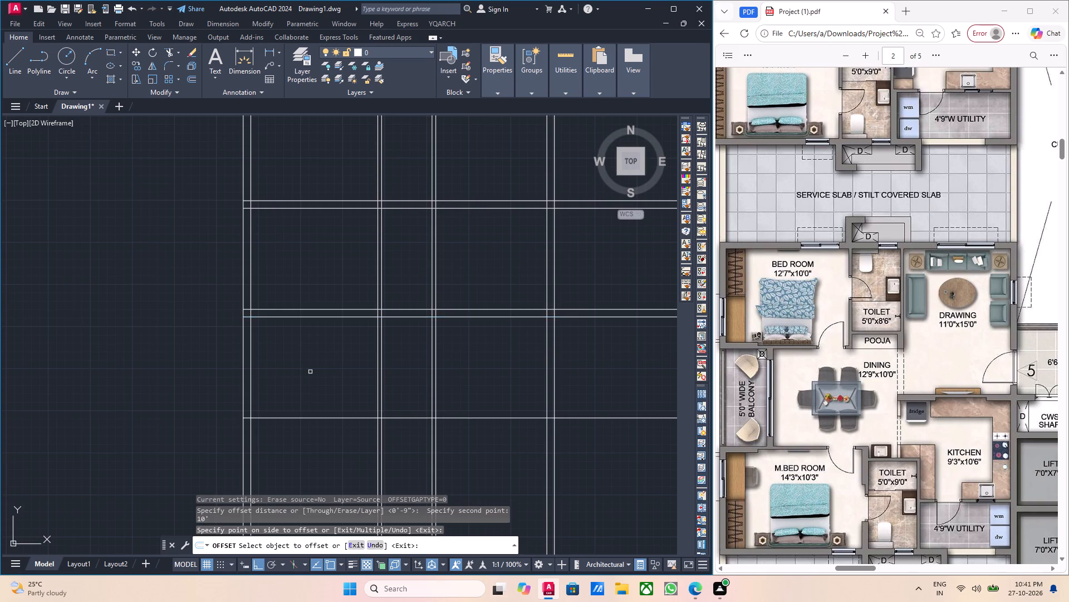
key(Escape)
Offset the dining area's lower ray 9" downward for the wall between dining and master bedroom.
middle_drag(317, 430, 301, 368)
middle_drag(299, 373, 313, 378)
middle_drag(322, 377, 386, 365)
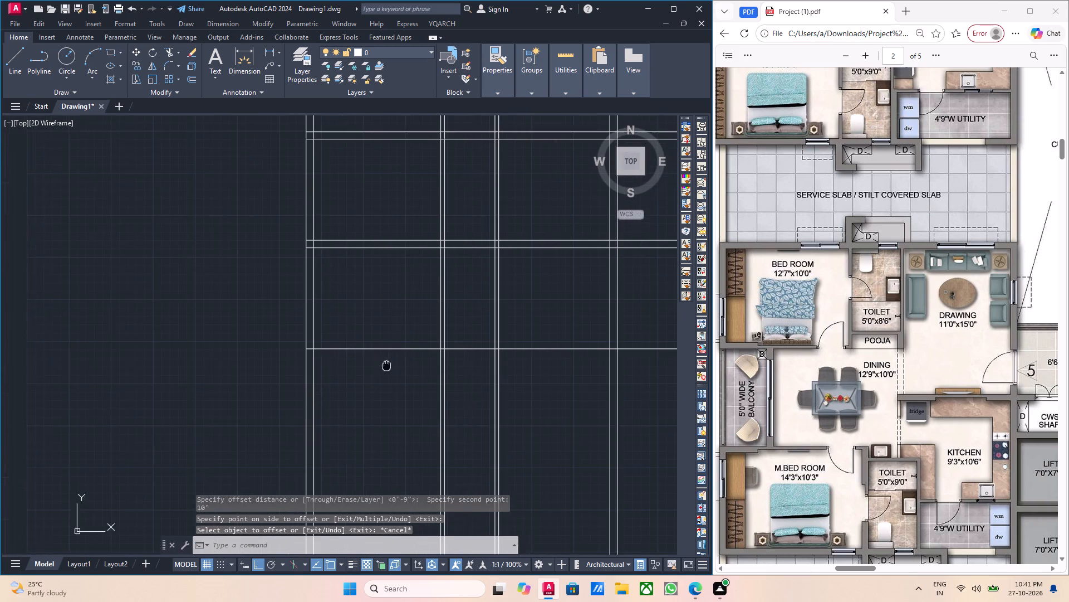
middle_drag(386, 365, 388, 365)
middle_drag(379, 366, 365, 373)
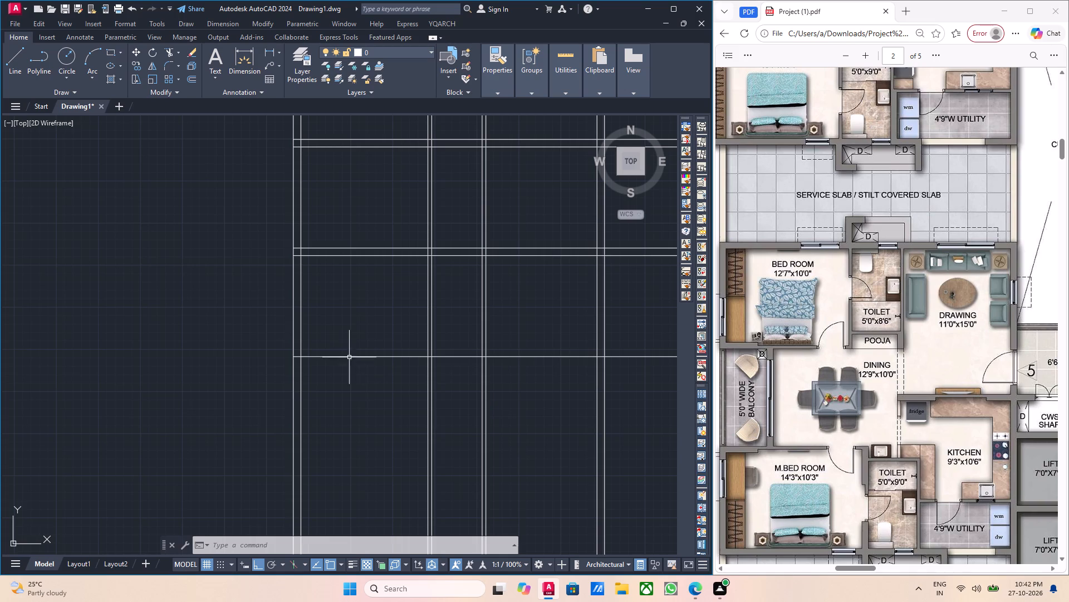
click(340, 399)
key(Escape)
middle_drag(361, 390, 340, 382)
drag(336, 368, 330, 364)
click(318, 346)
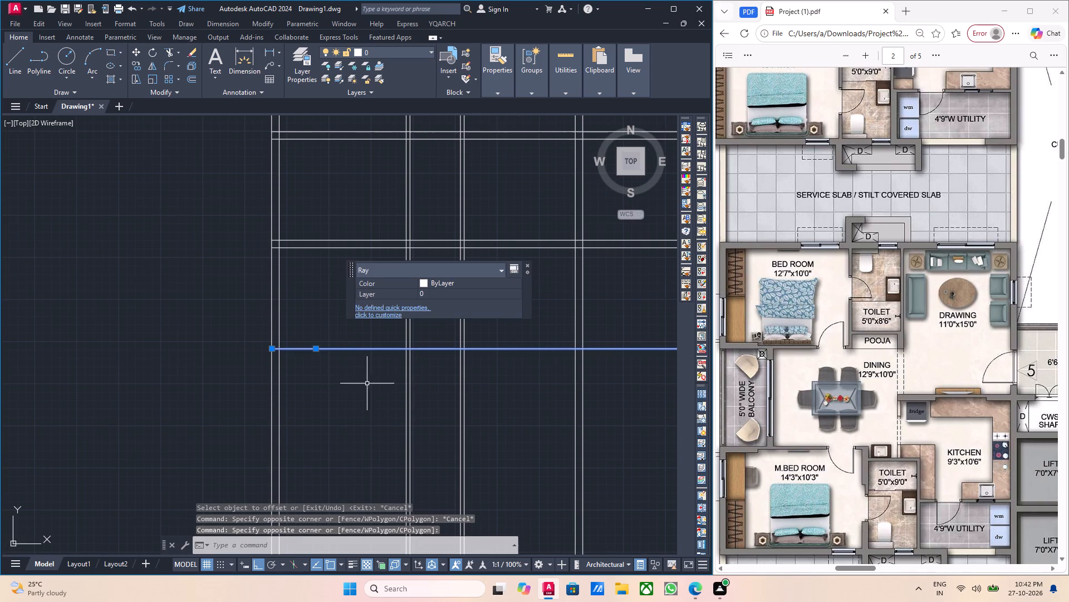
key(o)
key(Return)
scroll(290, 366, up, 1)
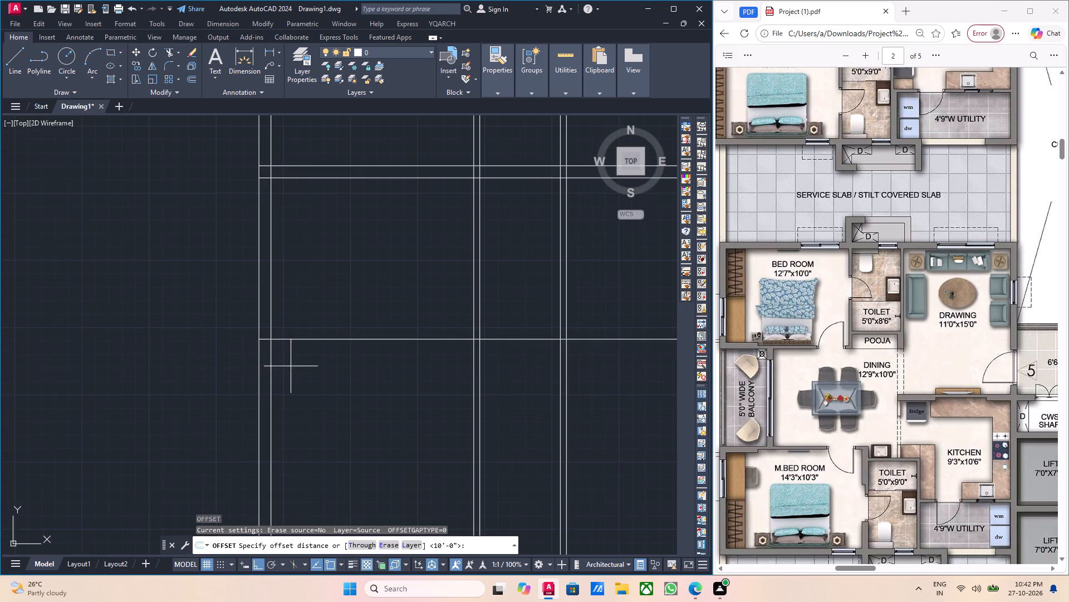
scroll(291, 366, down, 1)
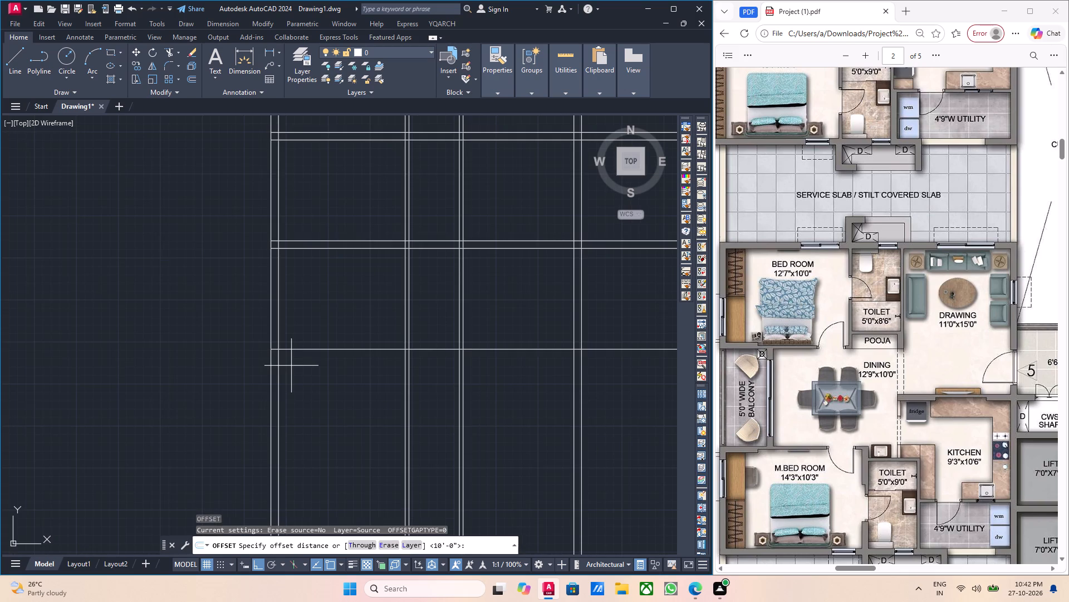
scroll(287, 360, up, 2)
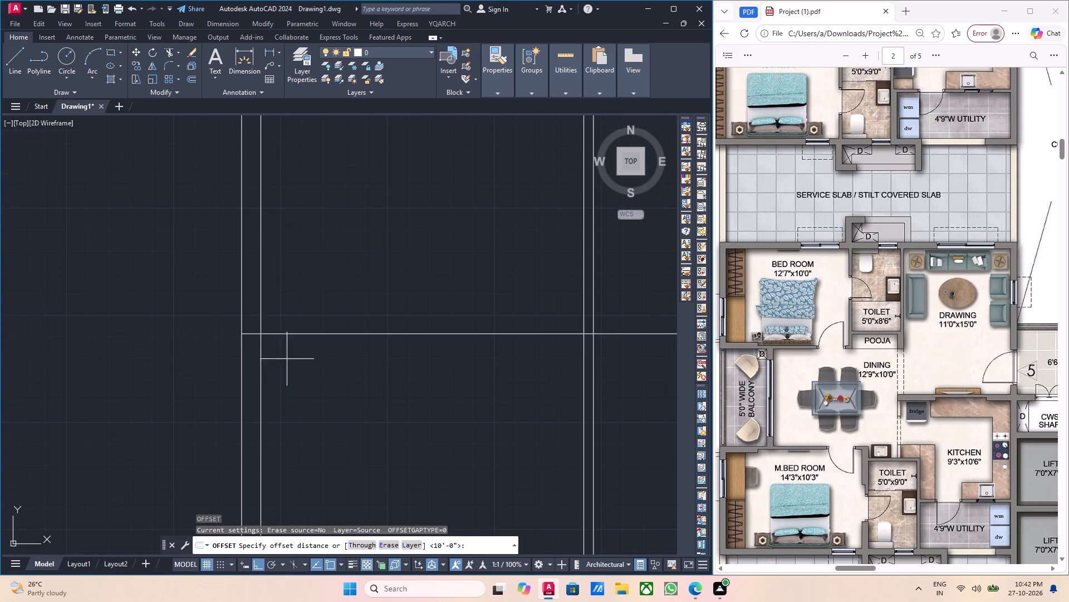
click(263, 334)
key(9)
key(Return)
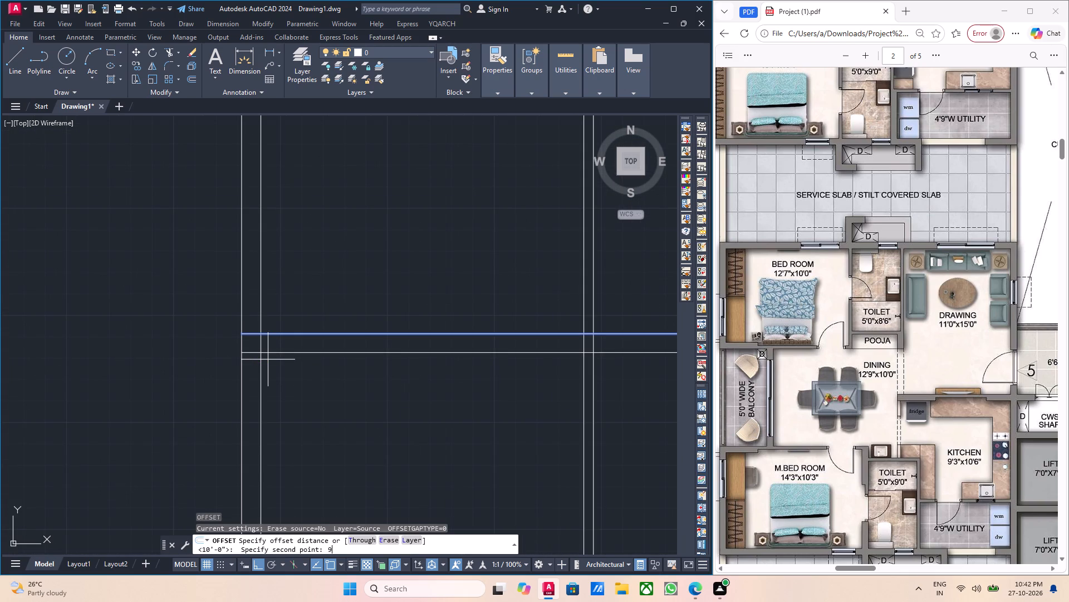
click(278, 364)
key(Escape)
scroll(279, 365, down, 1)
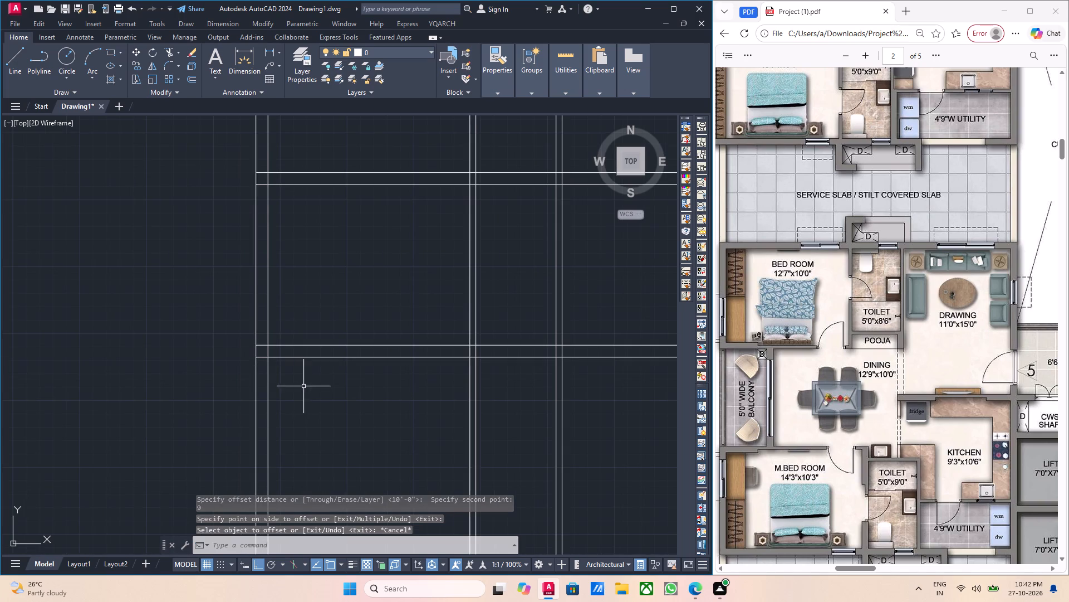
Offset the master bedroom's upper inner wall line 10'3" downward for the room depth.
middle_click(306, 387)
scroll(335, 394, down, 1)
middle_drag(360, 398, 337, 358)
key(o)
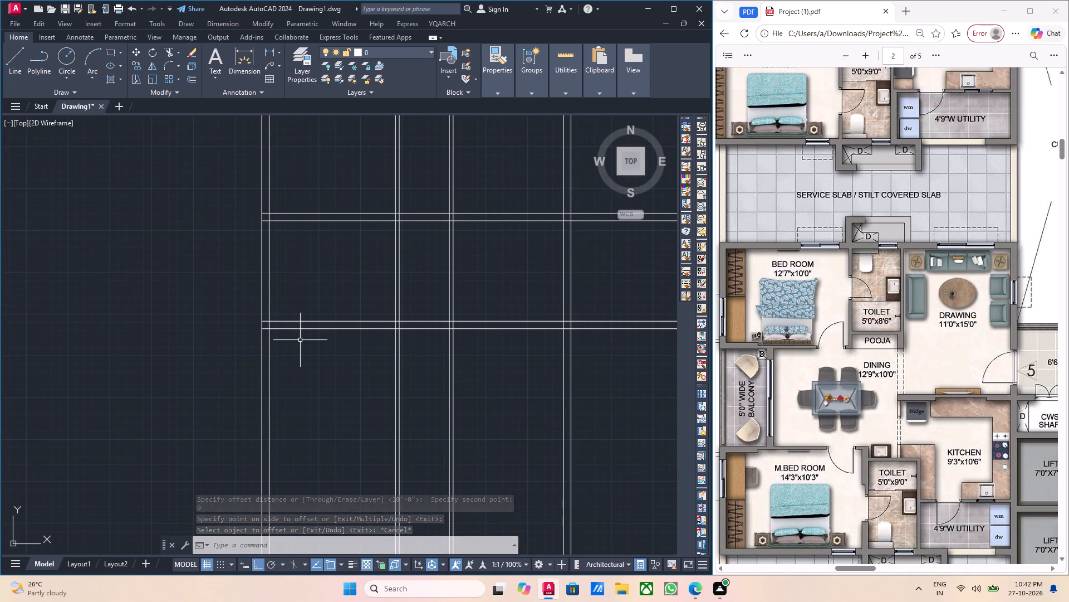
key(Return)
click(271, 327)
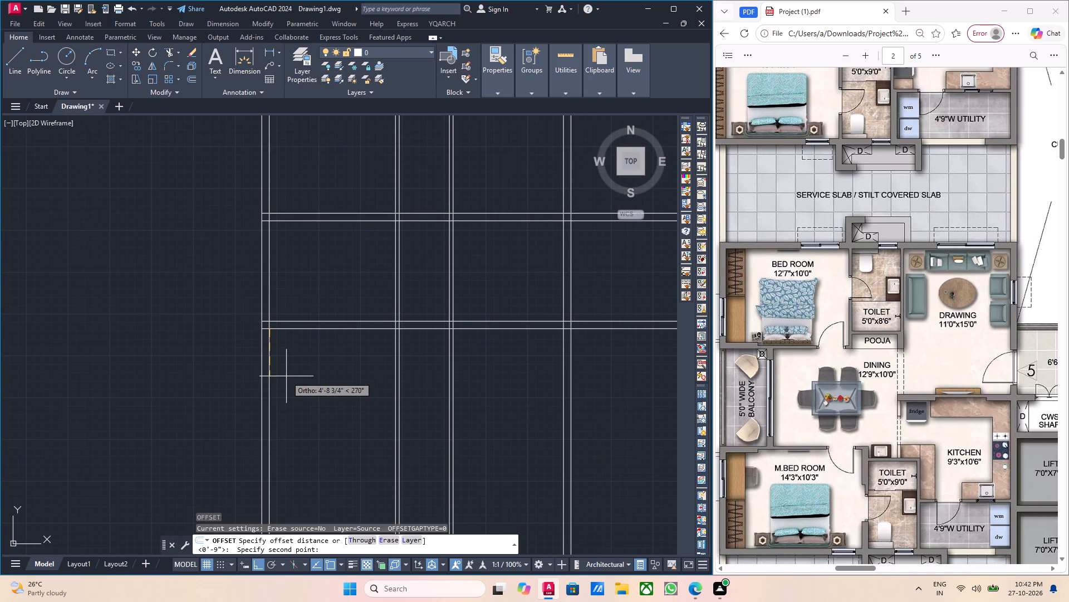
text(10'3)
key(Return)
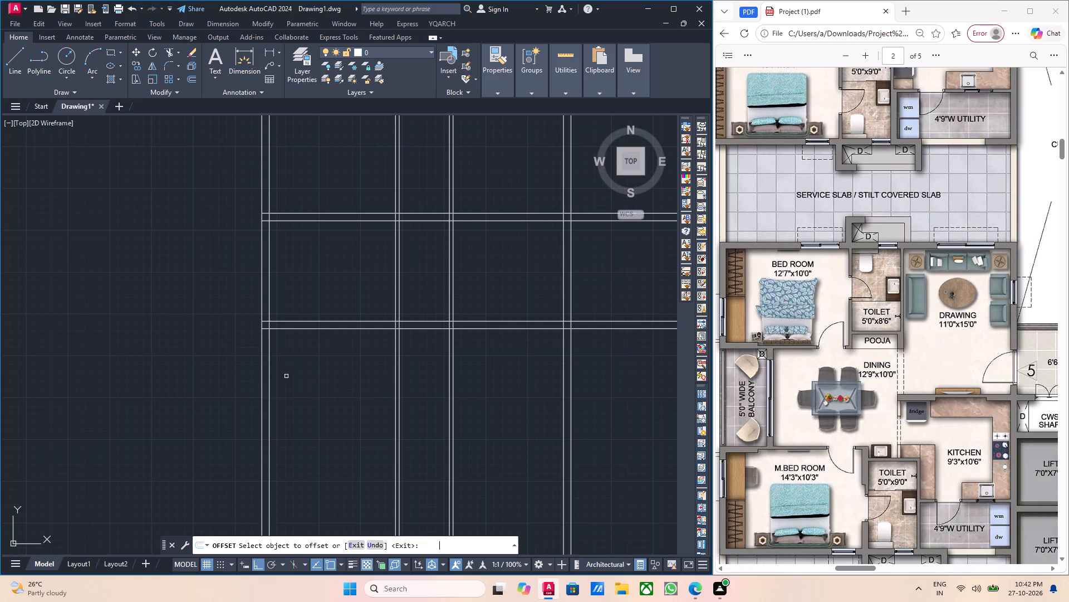
scroll(251, 347, down, 3)
scroll(281, 357, up, 3)
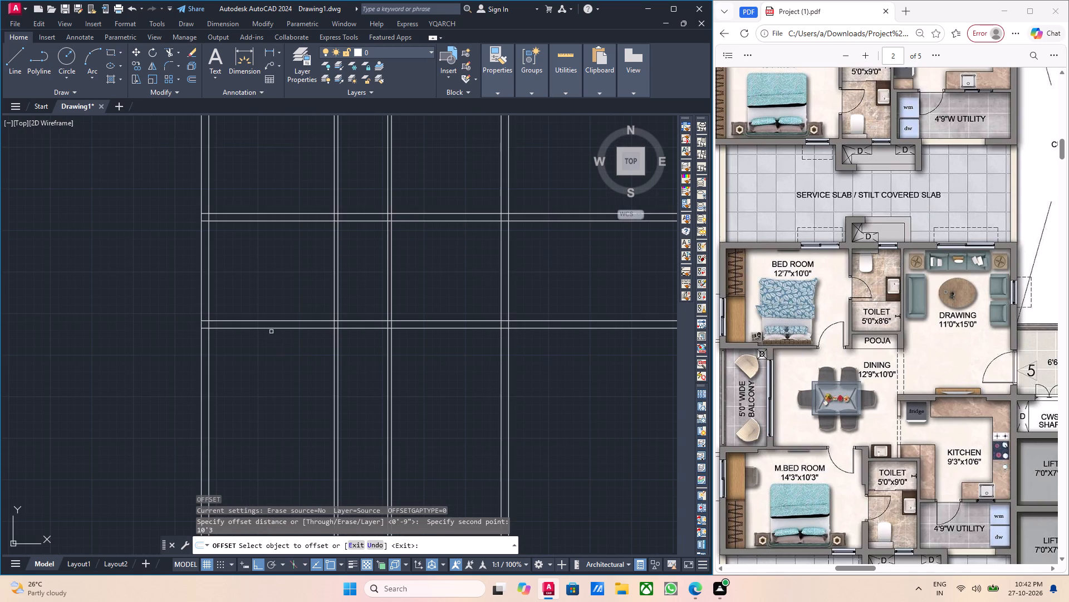
click(269, 328)
click(272, 386)
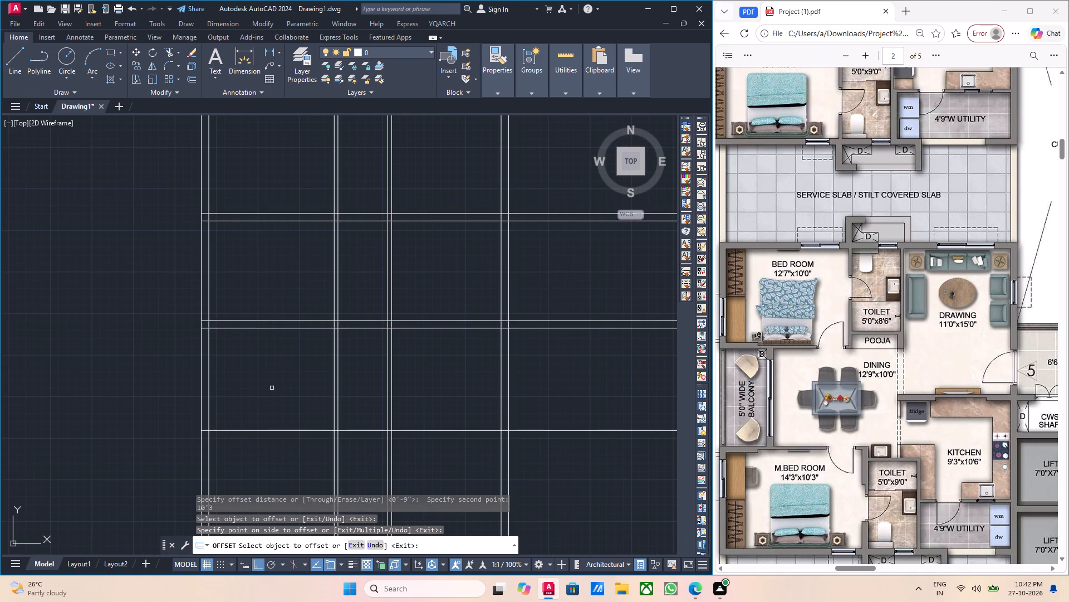
key(Escape)
middle_drag(271, 395, 279, 362)
scroll(766, 428, down, 2)
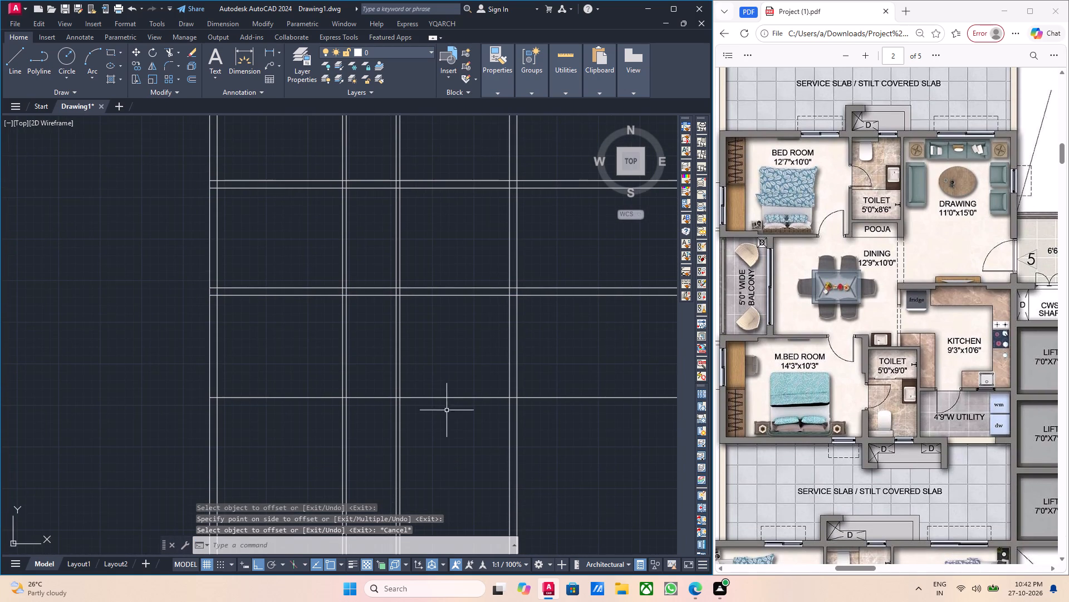
Offset the master bedroom's lower line 9" downward for its outer wall thickness.
scroll(459, 378, up, 1)
scroll(253, 421, up, 1)
drag(175, 433, 173, 426)
click(149, 405)
drag(185, 426, 156, 405)
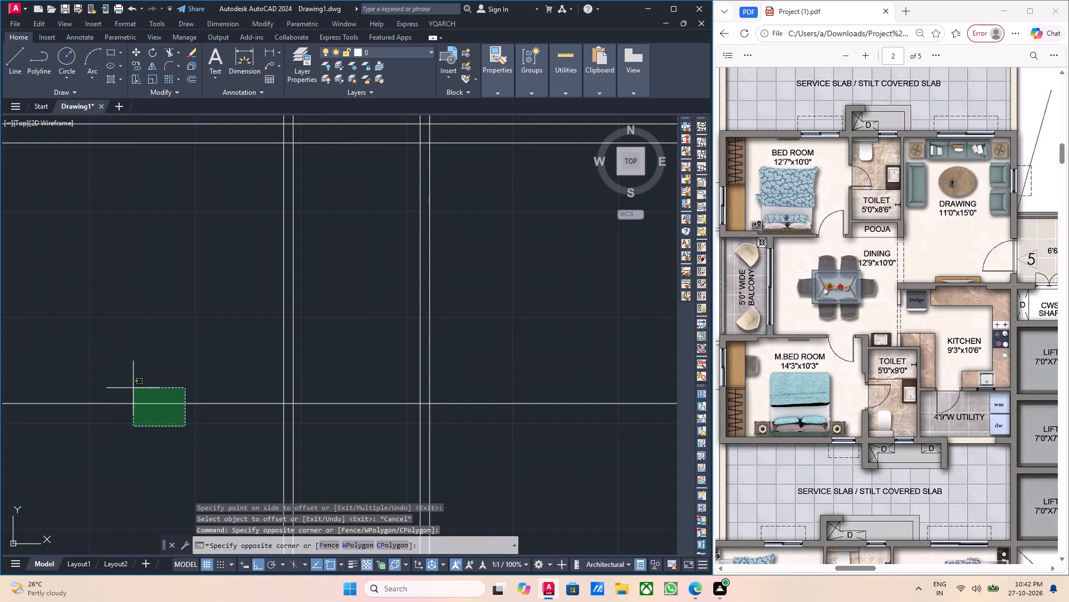
click(130, 387)
key(o)
key(Return)
scroll(145, 405, down, 2)
middle_drag(160, 395, 269, 369)
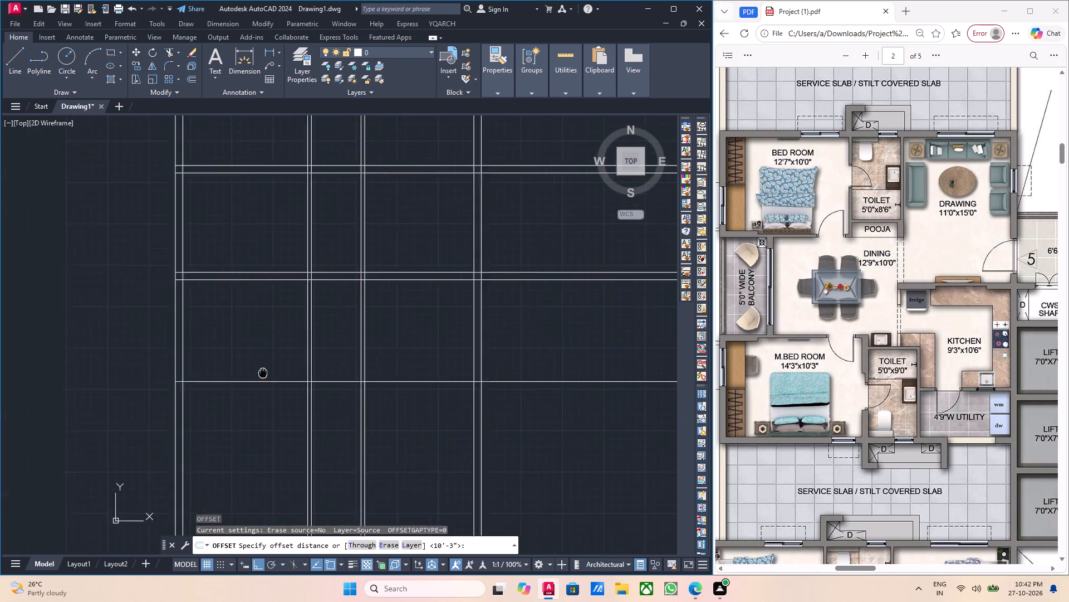
middle_drag(269, 369, 288, 367)
scroll(217, 380, up, 3)
click(178, 375)
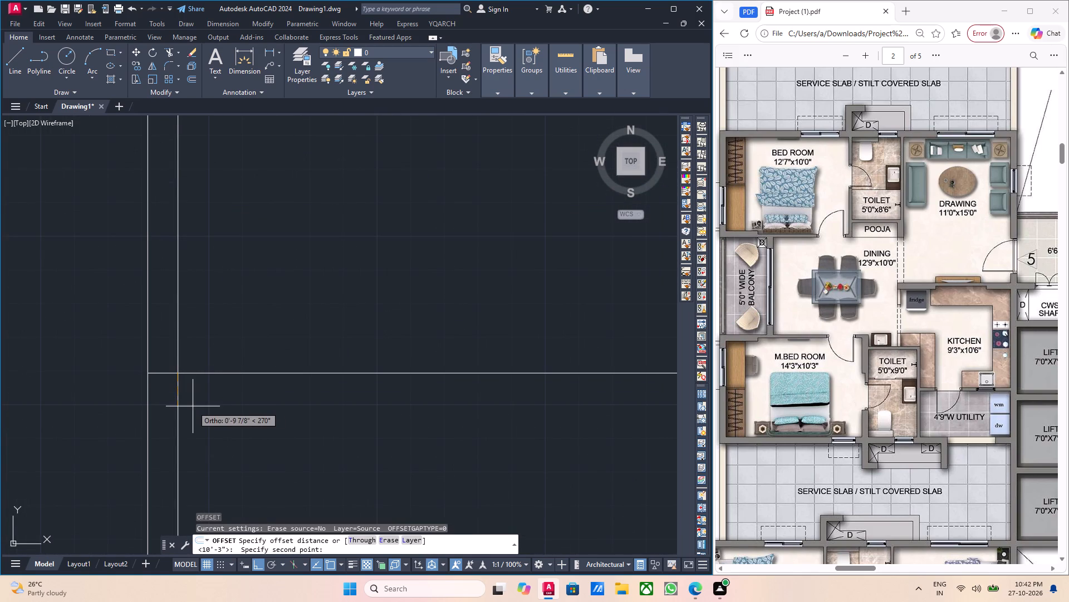
key(9)
key(Return)
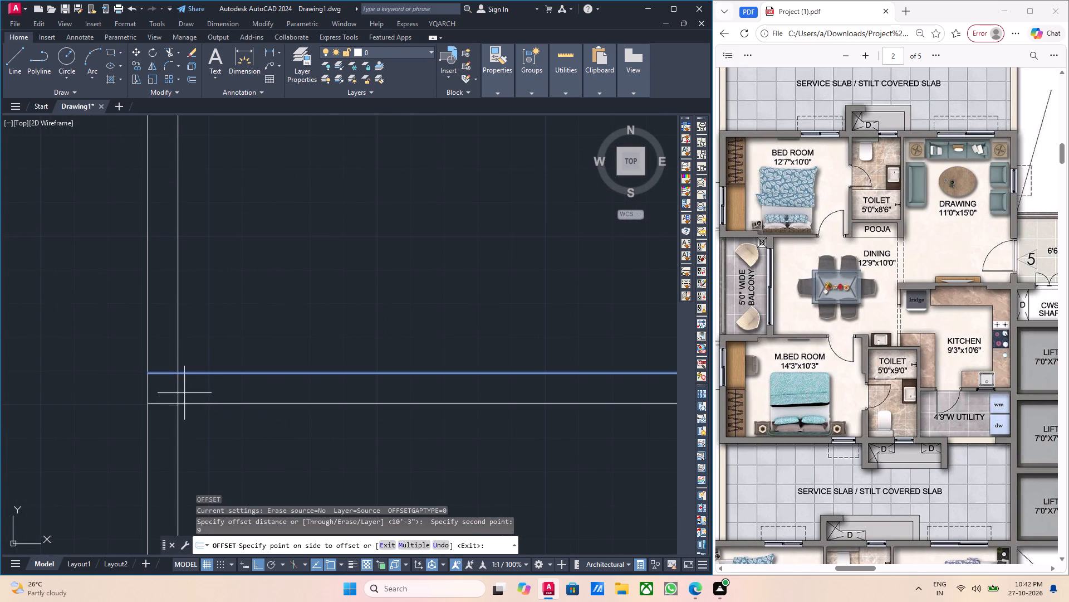
scroll(197, 391, down, 2)
click(236, 425)
scroll(234, 425, down, 3)
key(Escape)
Trim the vertical wall lines crossing the service slab strip between the flat above and the new bedroom's top wall.
scroll(322, 412, up, 1)
middle_drag(322, 412, 350, 412)
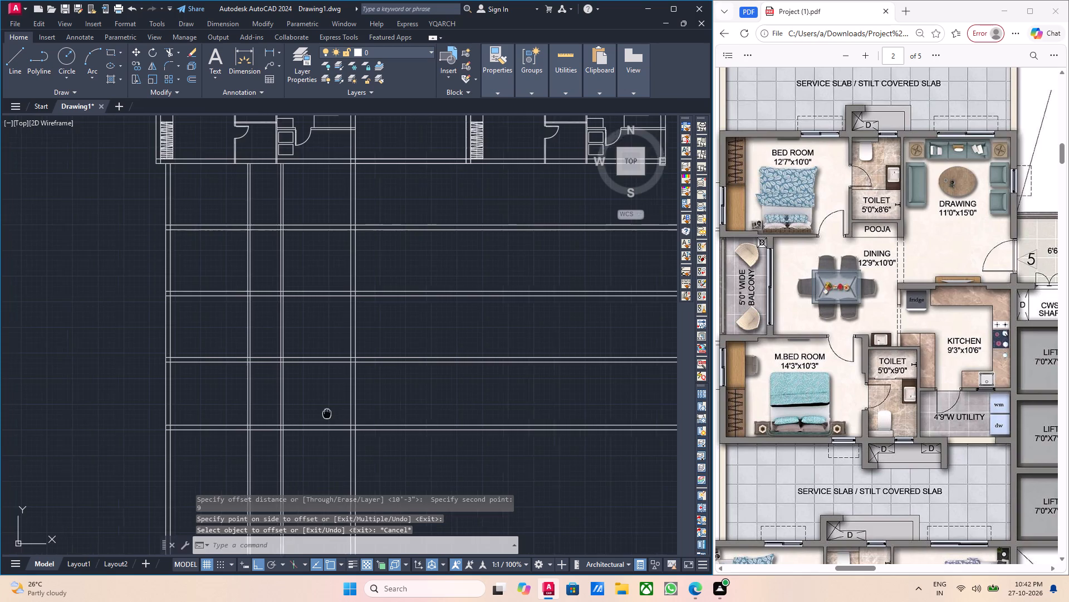
middle_drag(350, 412, 376, 412)
scroll(337, 412, down, 2)
middle_drag(471, 414, 363, 416)
middle_drag(444, 412, 419, 416)
middle_drag(350, 418, 452, 410)
middle_drag(370, 405, 421, 415)
middle_drag(401, 414, 436, 446)
scroll(377, 396, up, 3)
middle_drag(352, 367, 362, 402)
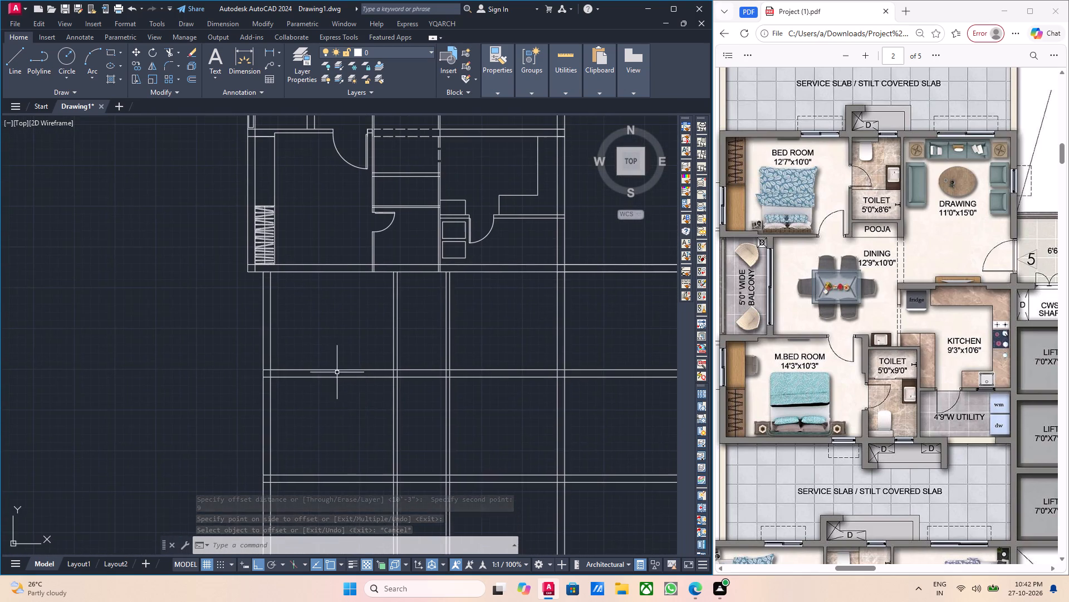
middle_drag(395, 371, 342, 365)
middle_drag(333, 382, 290, 366)
middle_drag(378, 370, 353, 404)
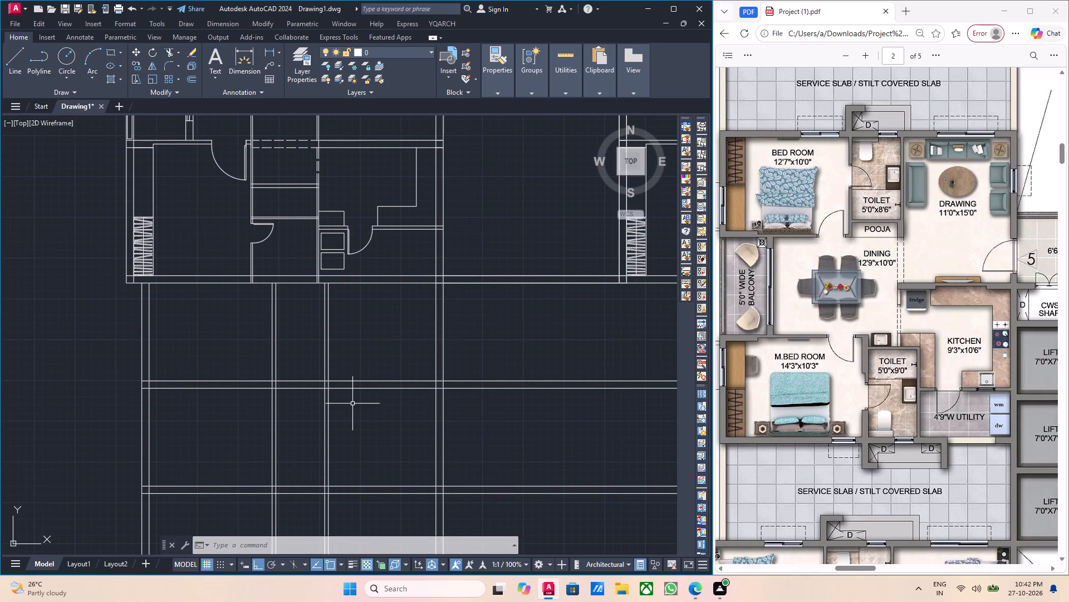
text(tr)
key(Return)
scroll(358, 395, up, 2)
scroll(419, 328, down, 3)
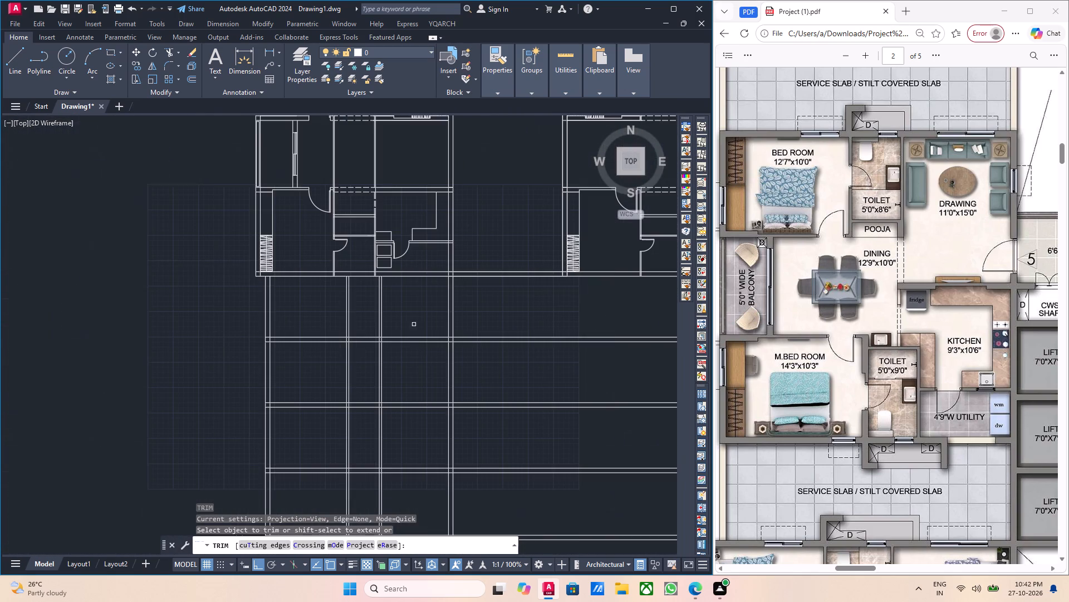
drag(470, 314, 260, 308)
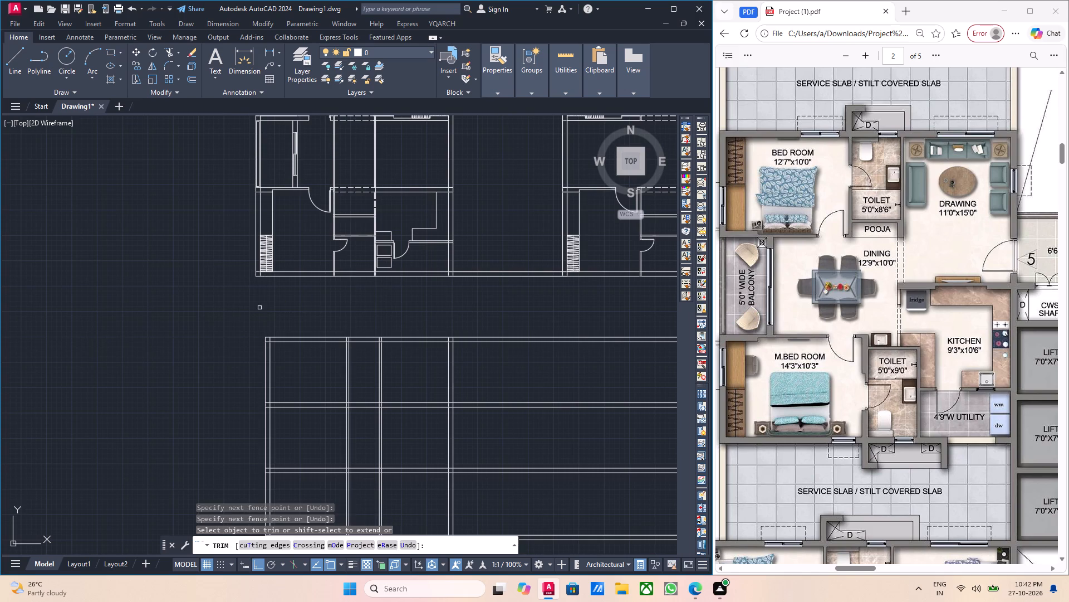
key(Escape)
Mirror the spare vertical wardrobe and its side line outside the plan about a horizontal axis, erasing the source objects.
middle_drag(363, 360, 345, 325)
scroll(329, 357, up, 1)
middle_drag(301, 346, 376, 356)
scroll(347, 355, down, 3)
middle_drag(352, 348, 375, 396)
scroll(375, 396, down, 1)
middle_drag(326, 305, 328, 312)
scroll(352, 315, up, 2)
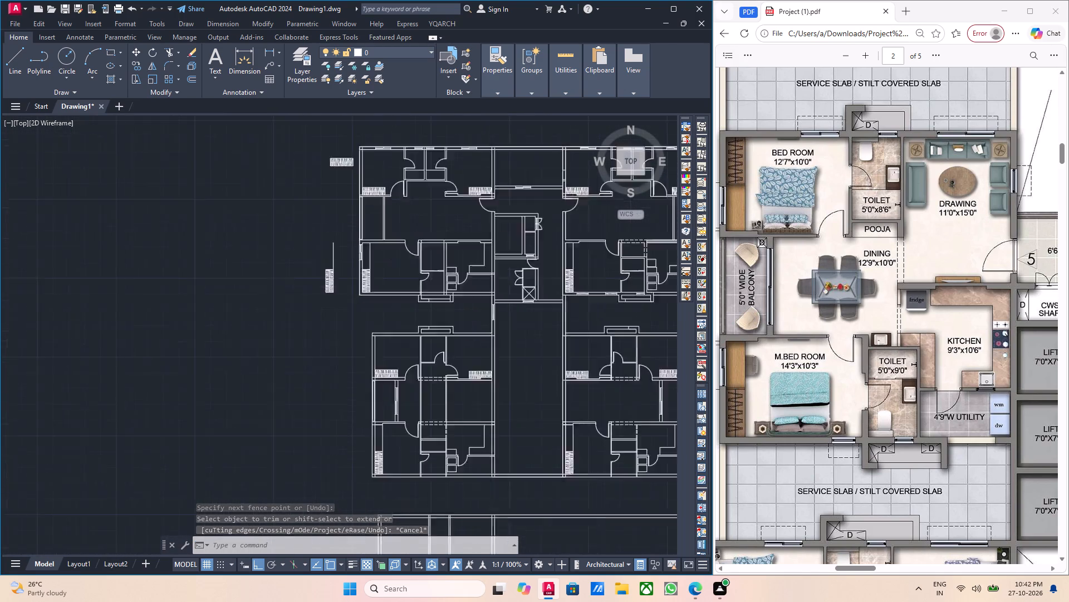
scroll(349, 308, up, 1)
drag(339, 294, 322, 274)
click(282, 215)
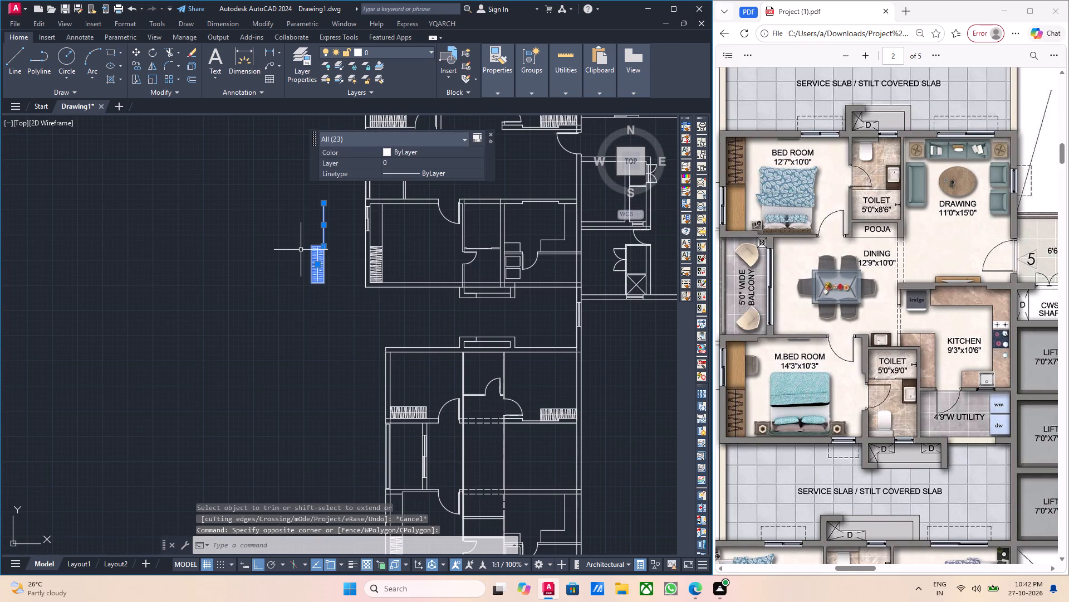
text(mi)
key(Return)
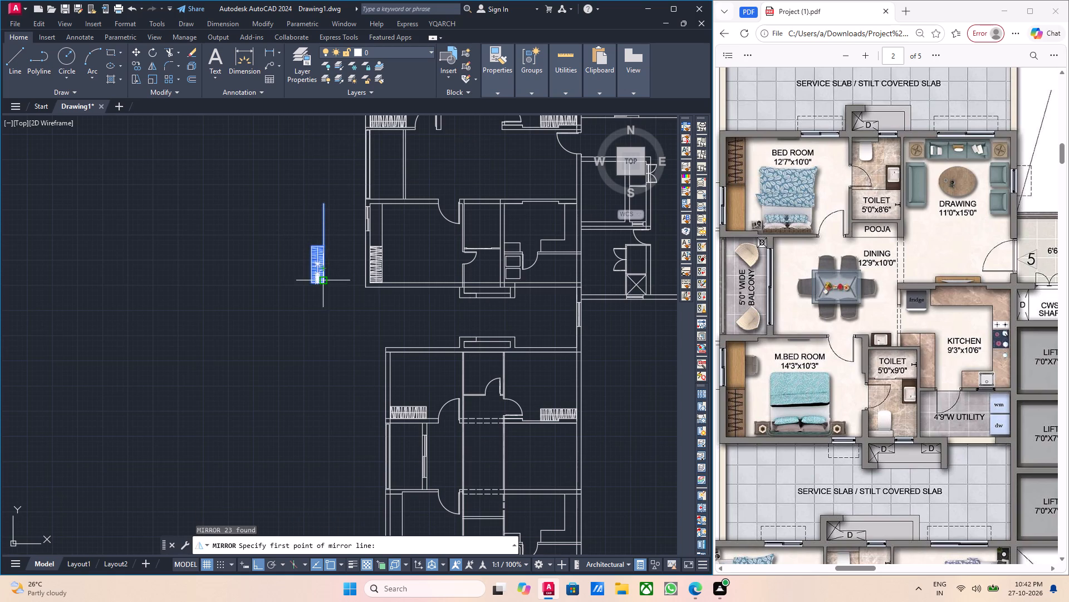
click(324, 283)
click(251, 266)
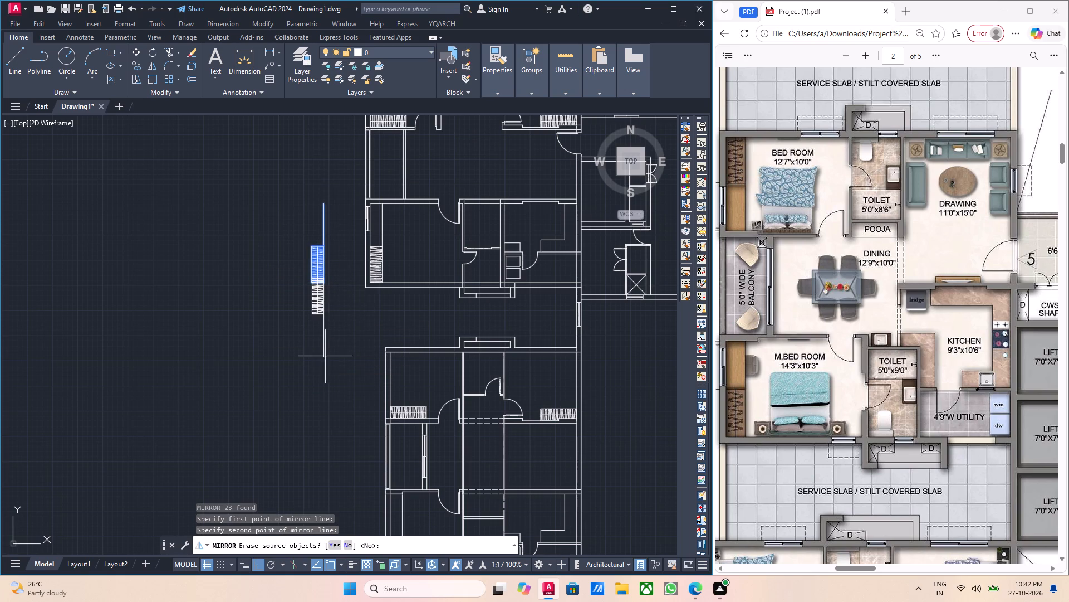
click(335, 544)
Copy the mirrored wardrobe with its side line into the new bedroom's upper-left inner corner.
middle_drag(343, 378, 340, 399)
drag(332, 370, 325, 348)
click(290, 290)
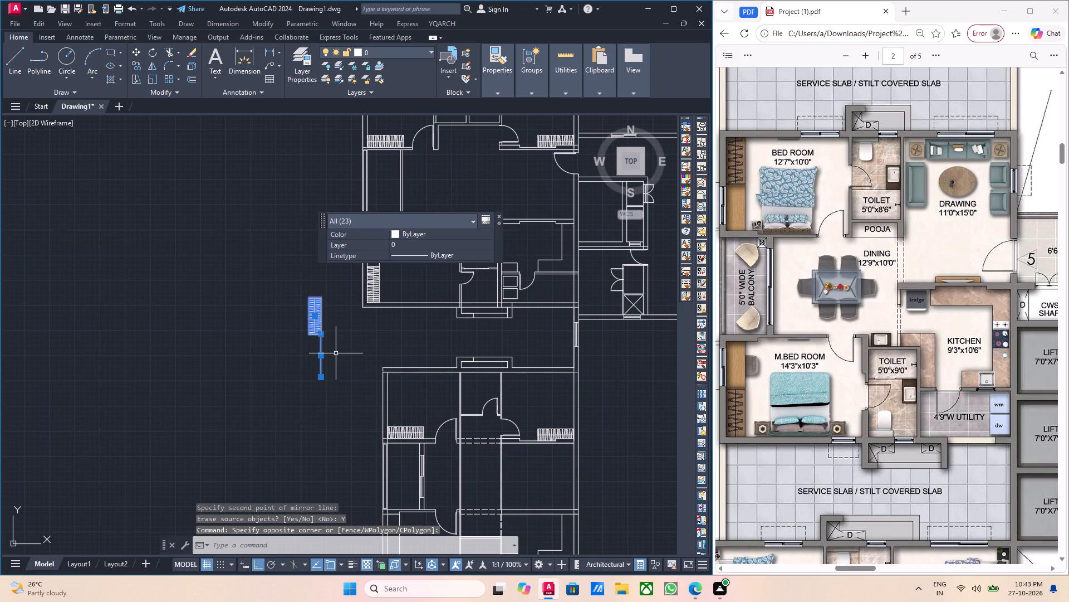
text(co)
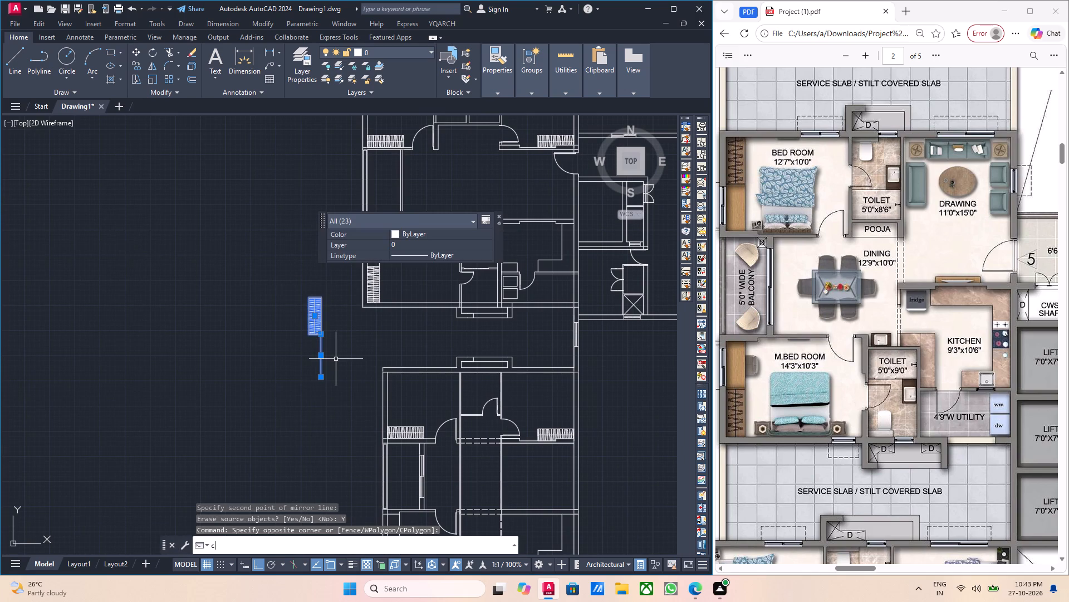
key(Return)
scroll(308, 320, up, 2)
scroll(306, 273, up, 3)
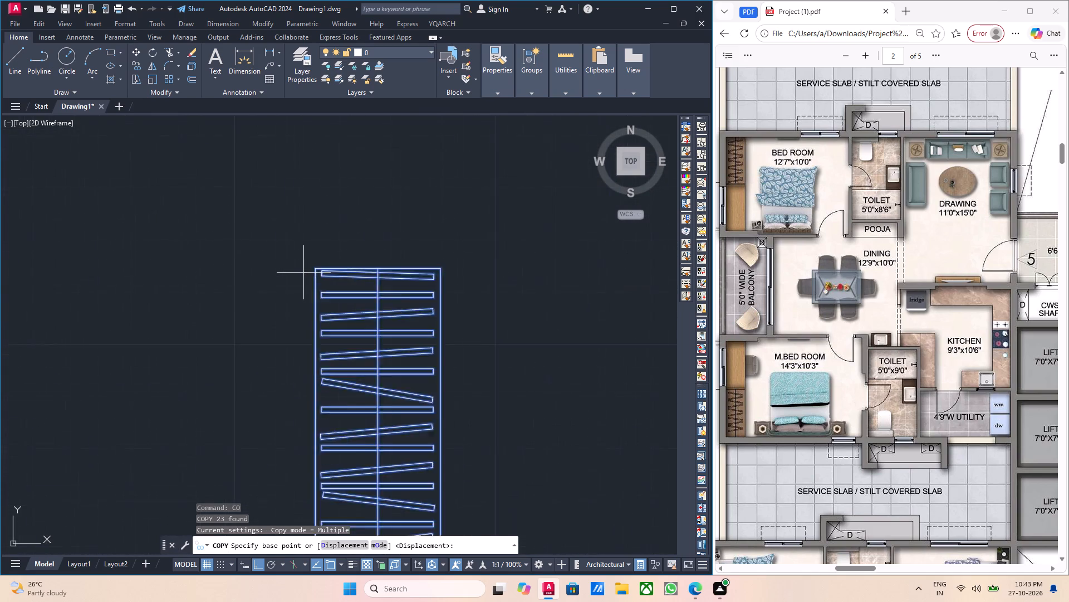
scroll(303, 273, up, 4)
click(360, 248)
scroll(366, 270, down, 8)
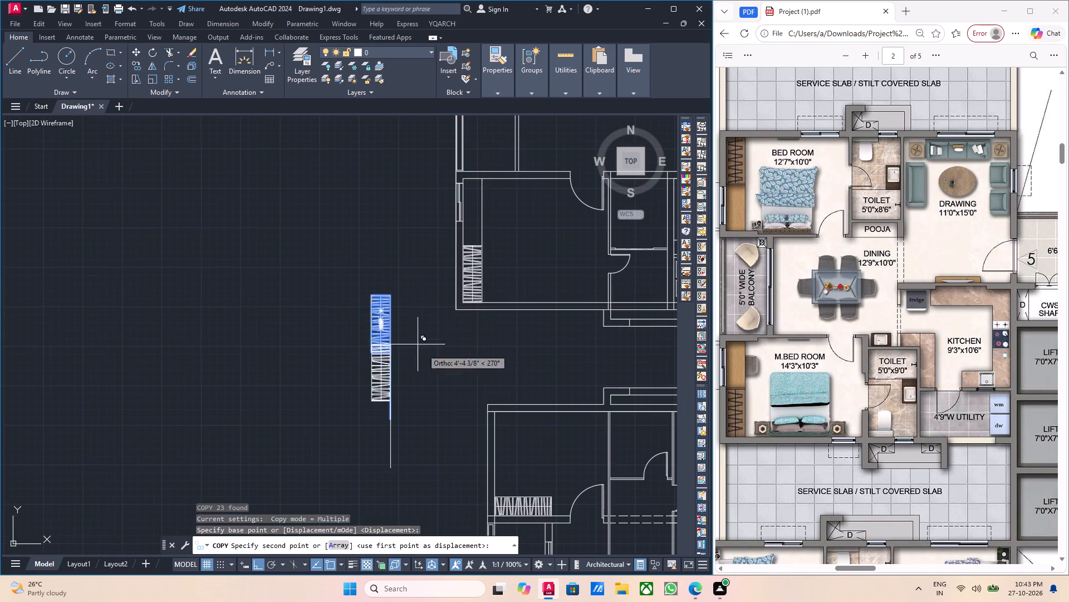
middle_drag(493, 405, 347, 266)
scroll(379, 373, down, 4)
middle_drag(396, 398, 356, 343)
scroll(347, 367, up, 2)
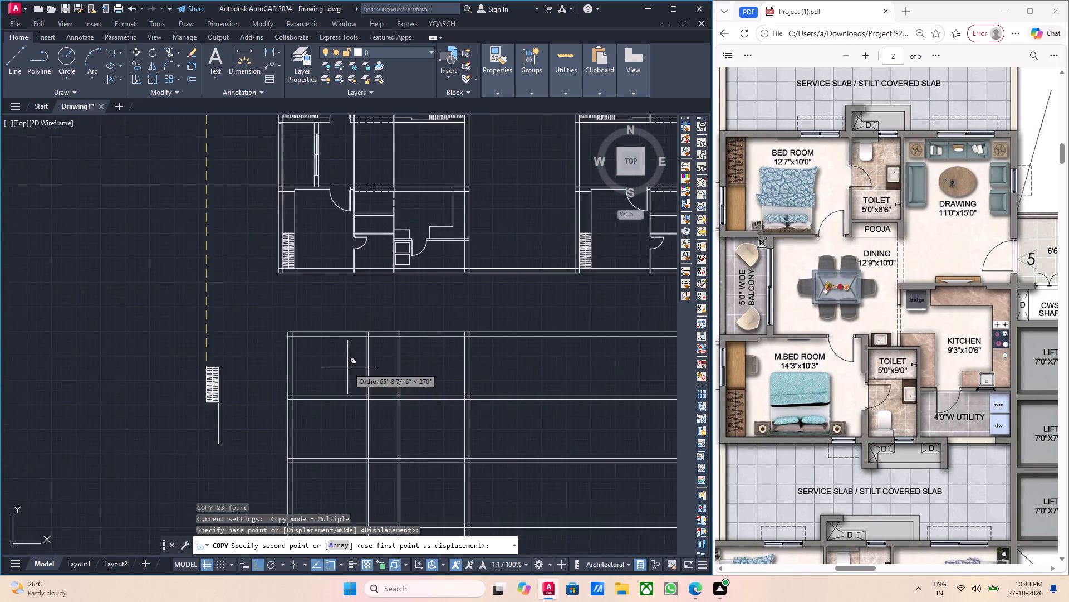
scroll(347, 367, up, 4)
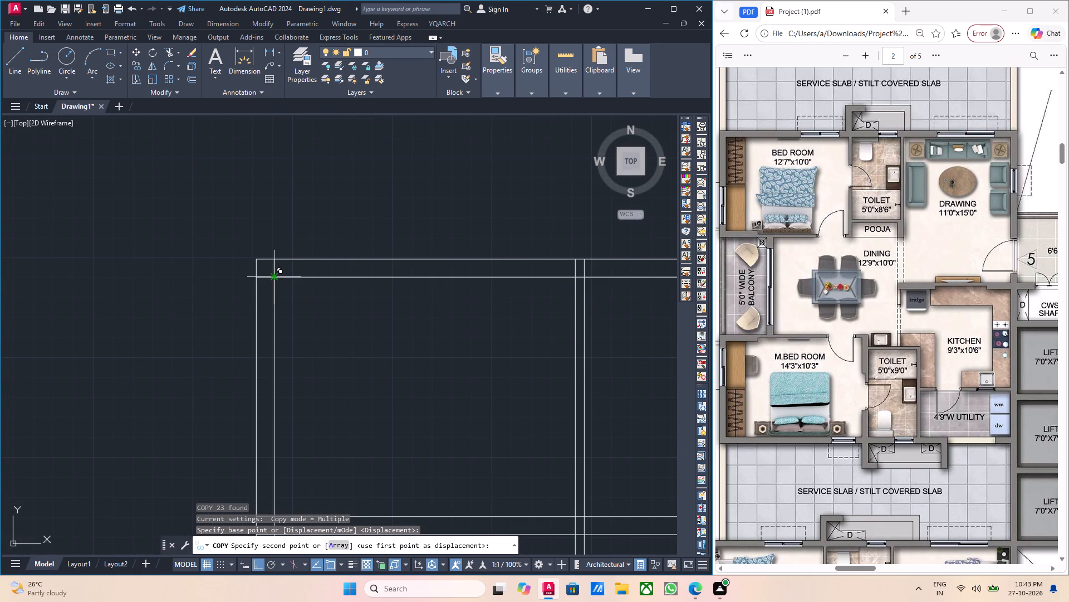
click(273, 278)
key(Escape)
scroll(351, 332, down, 3)
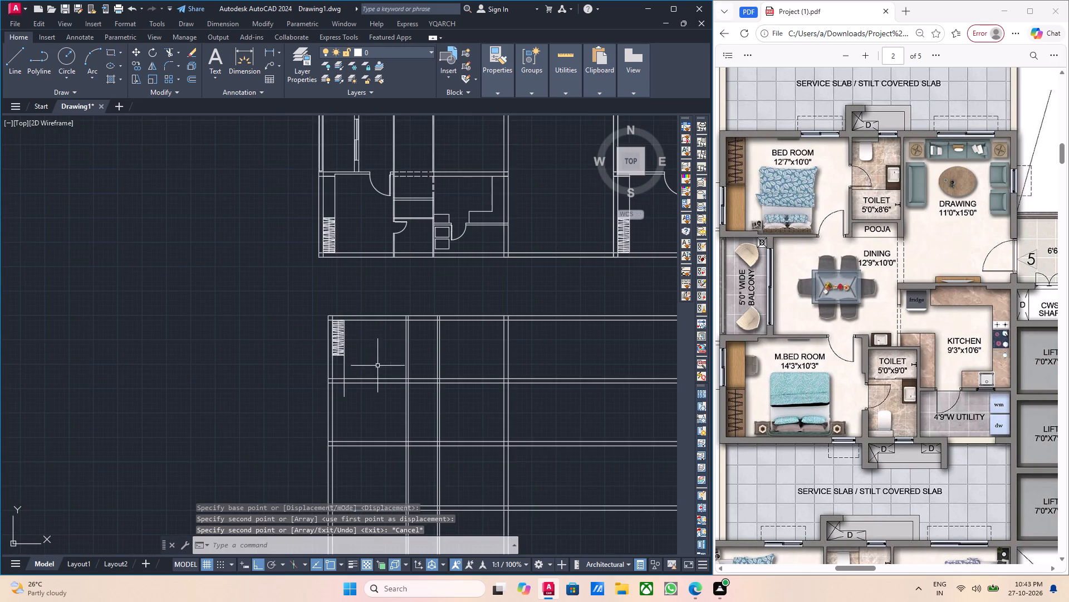
Trim the wardrobe's side line back to the upper face of the bedroom's bottom wall.
middle_drag(351, 357, 342, 331)
scroll(347, 366, up, 3)
text(tr)
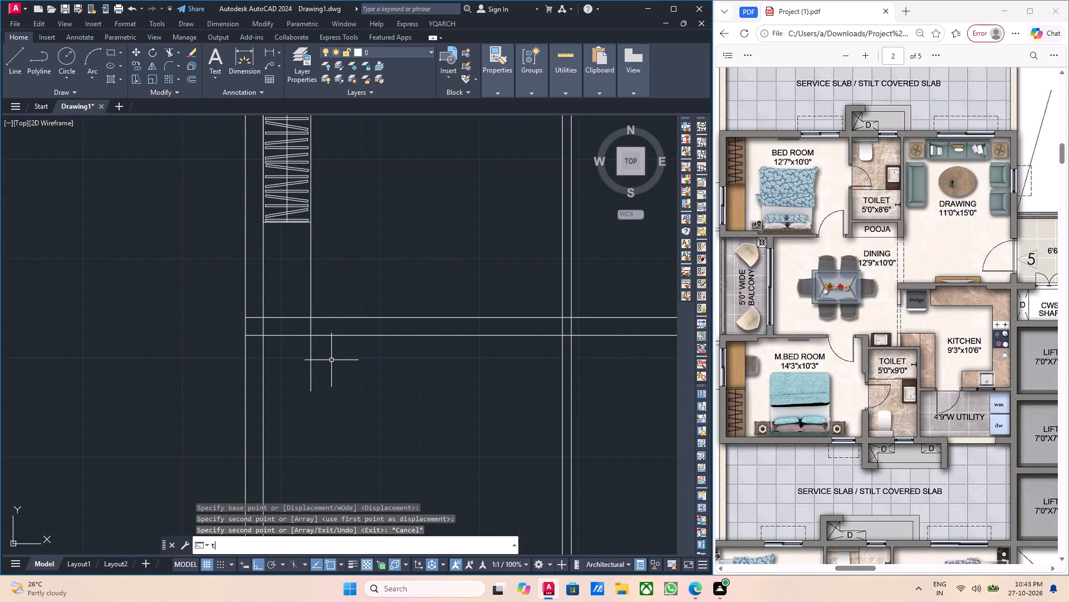
key(Return)
scroll(326, 357, up, 3)
drag(327, 370, 205, 376)
scroll(287, 343, down, 3)
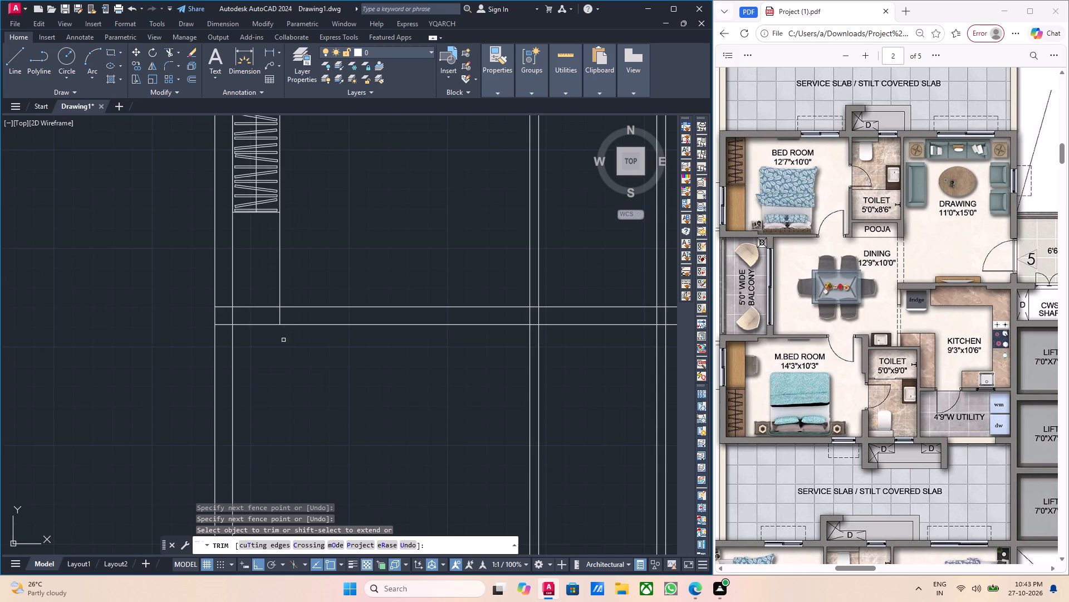
scroll(295, 312, up, 2)
drag(286, 328, 265, 327)
drag(261, 323, 237, 322)
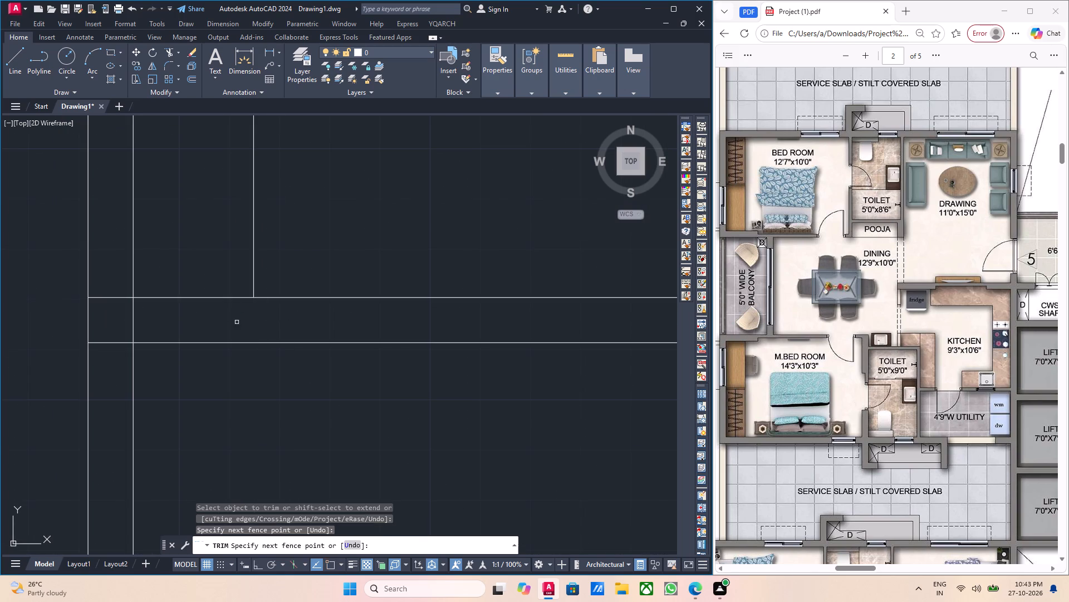
scroll(237, 322, down, 2)
key(Escape)
Copy the new bedroom's wardrobe with its side line into the upper-left inner corner of the lower bedroom.
middle_drag(371, 373, 364, 405)
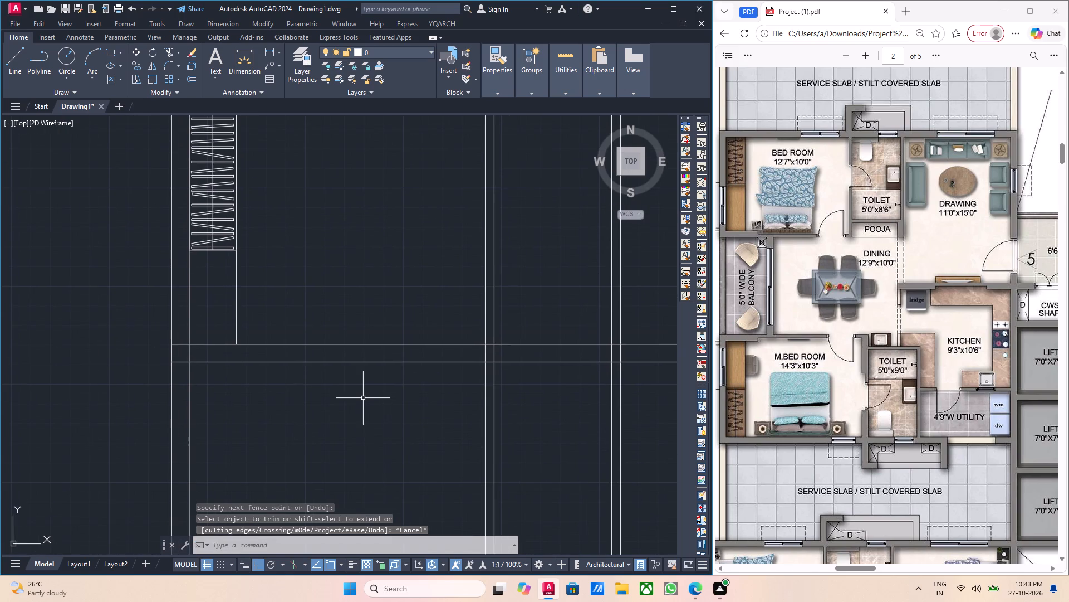
scroll(339, 368, down, 3)
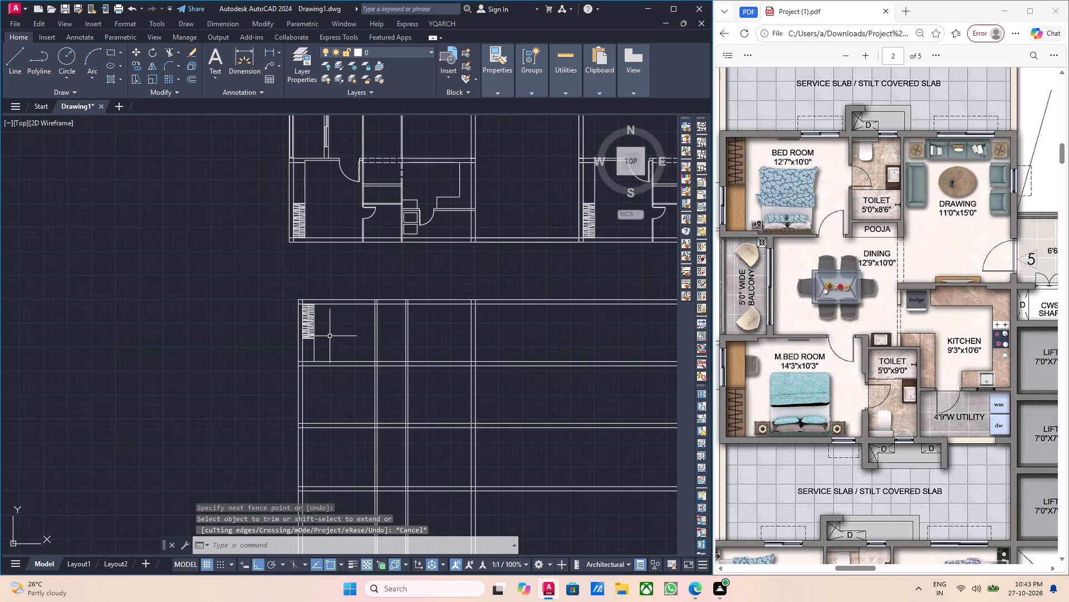
middle_drag(343, 347, 343, 312)
middle_drag(348, 324, 381, 363)
key(Escape)
scroll(344, 344, up, 3)
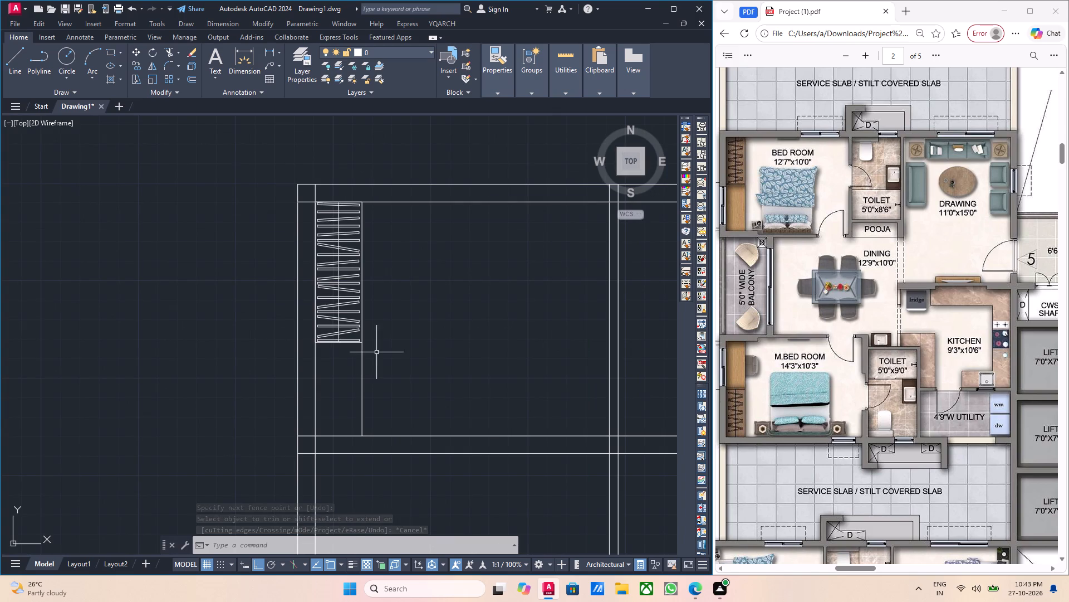
drag(378, 353, 367, 346)
click(335, 331)
middle_drag(424, 373, 403, 375)
text(co)
key(Return)
scroll(286, 188, down, 1)
scroll(288, 224, up, 3)
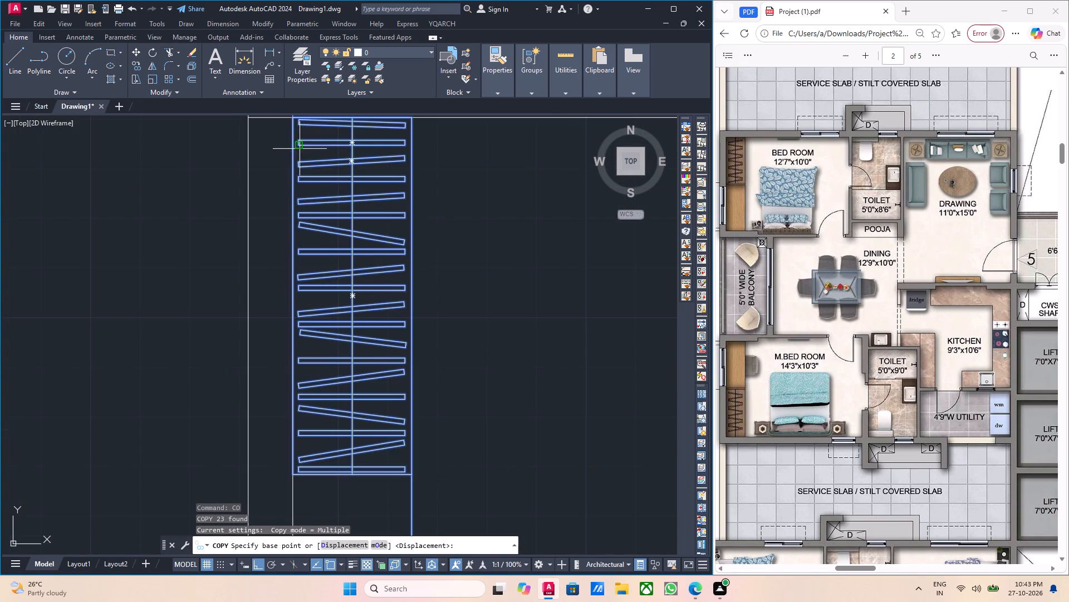
middle_drag(309, 199, 310, 233)
click(294, 152)
scroll(367, 304, down, 3)
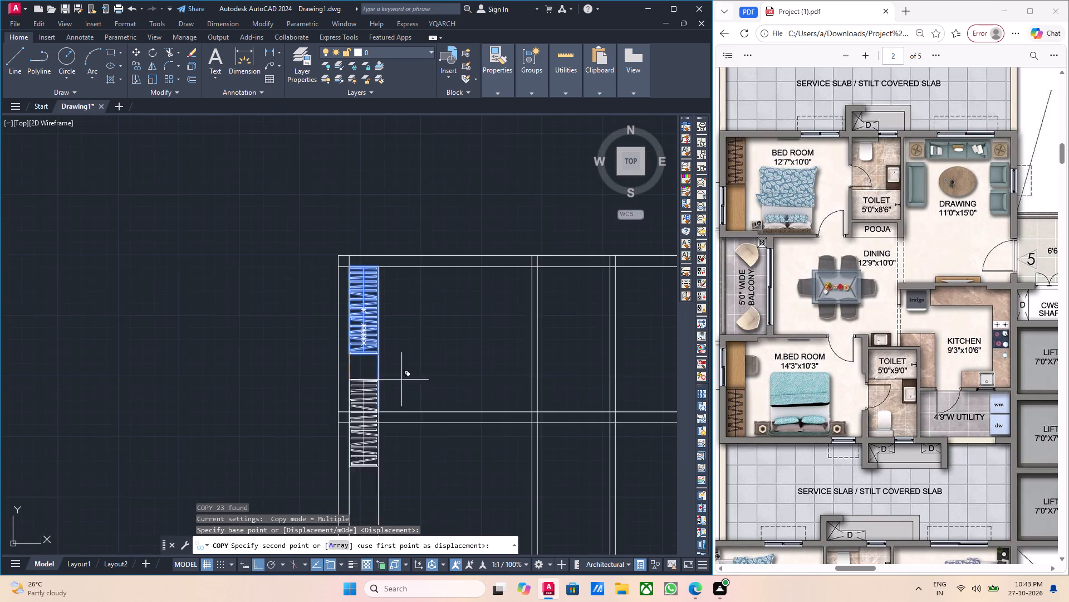
middle_drag(414, 406, 386, 247)
scroll(355, 401, down, 2)
middle_drag(370, 454, 409, 419)
scroll(362, 385, up, 3)
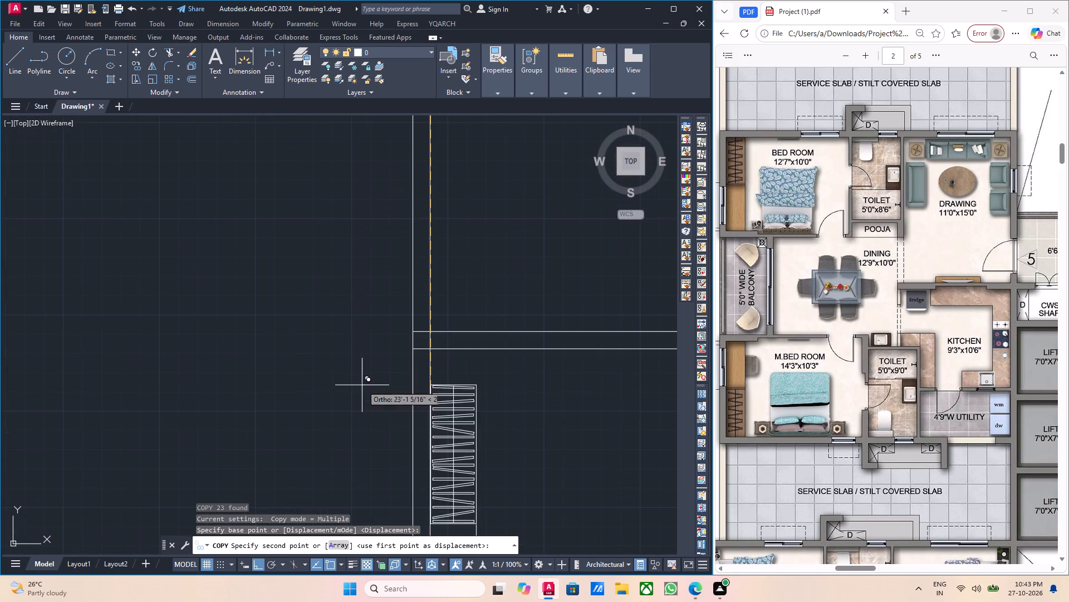
click(427, 351)
key(Escape)
scroll(491, 382, down, 2)
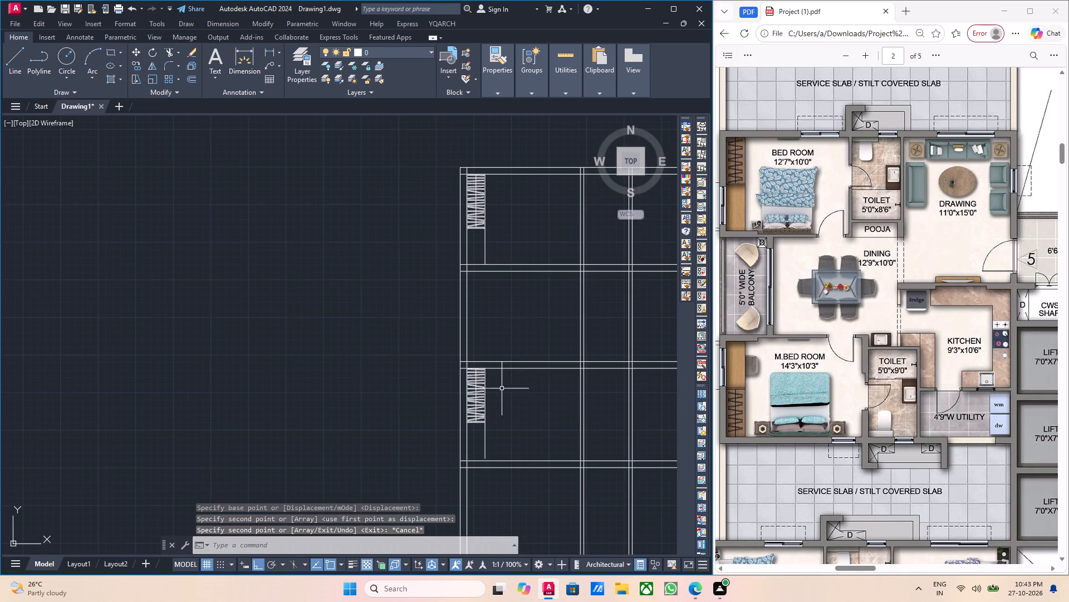
Stretch the lower end of the copied wardrobe's side line to the upper face of the lower bedroom's bottom wall.
scroll(496, 464, up, 2)
drag(474, 442, 467, 437)
click(445, 429)
scroll(466, 455, up, 3)
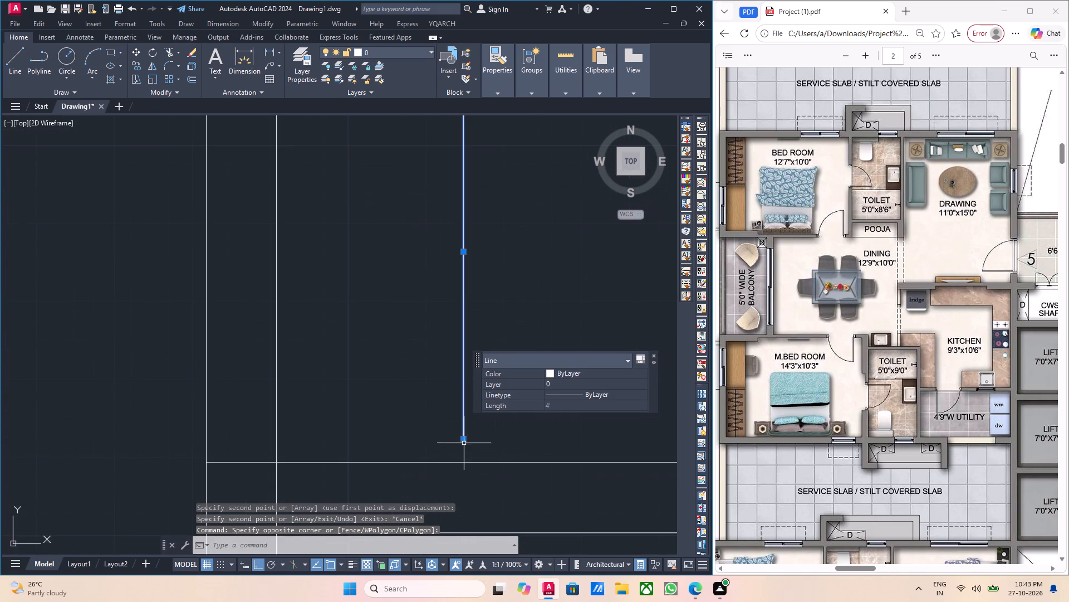
click(463, 440)
click(465, 460)
key(Escape)
scroll(465, 460, down, 3)
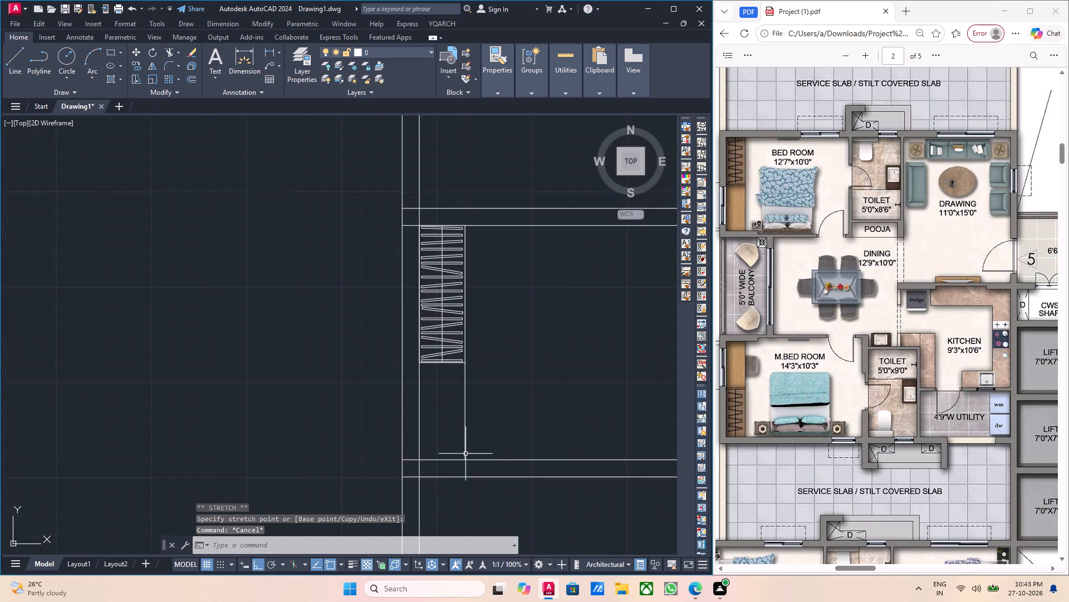
Examine the layouts of the flats above in the drawing and the reference PDF for comparison with the new flat.
scroll(465, 454, down, 2)
middle_drag(460, 453, 433, 454)
middle_drag(473, 457, 468, 491)
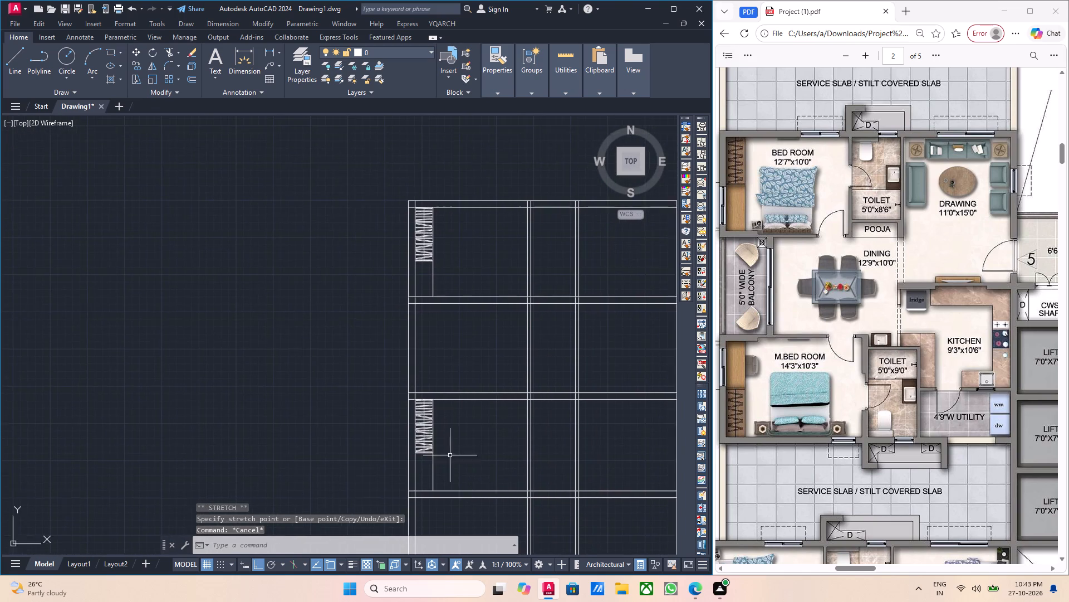
middle_drag(450, 427, 459, 452)
scroll(442, 387, down, 2)
middle_drag(458, 387, 460, 435)
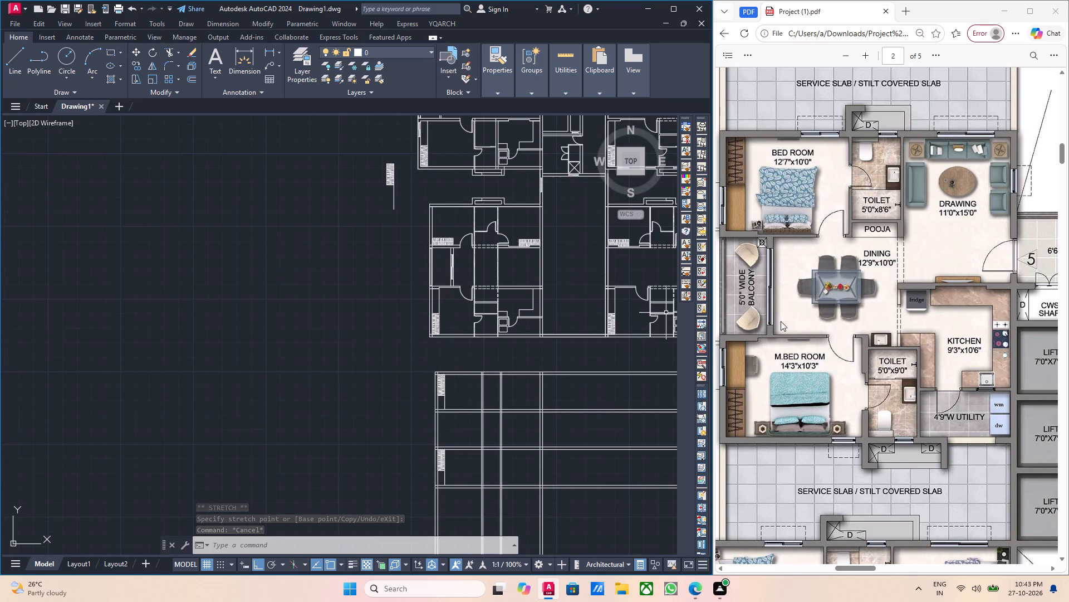
scroll(823, 303, up, 7)
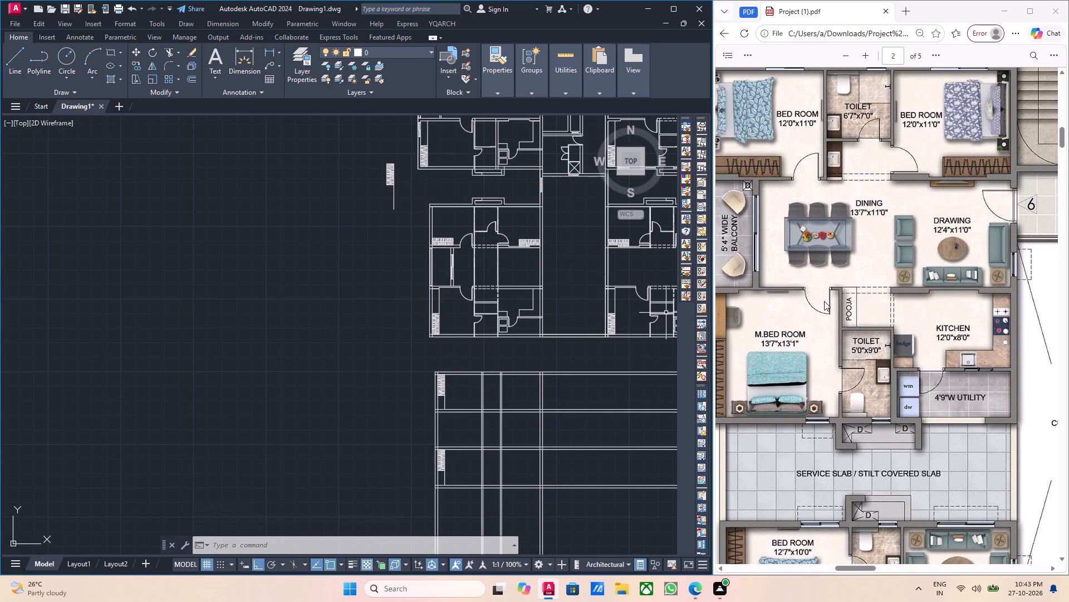
scroll(824, 301, up, 6)
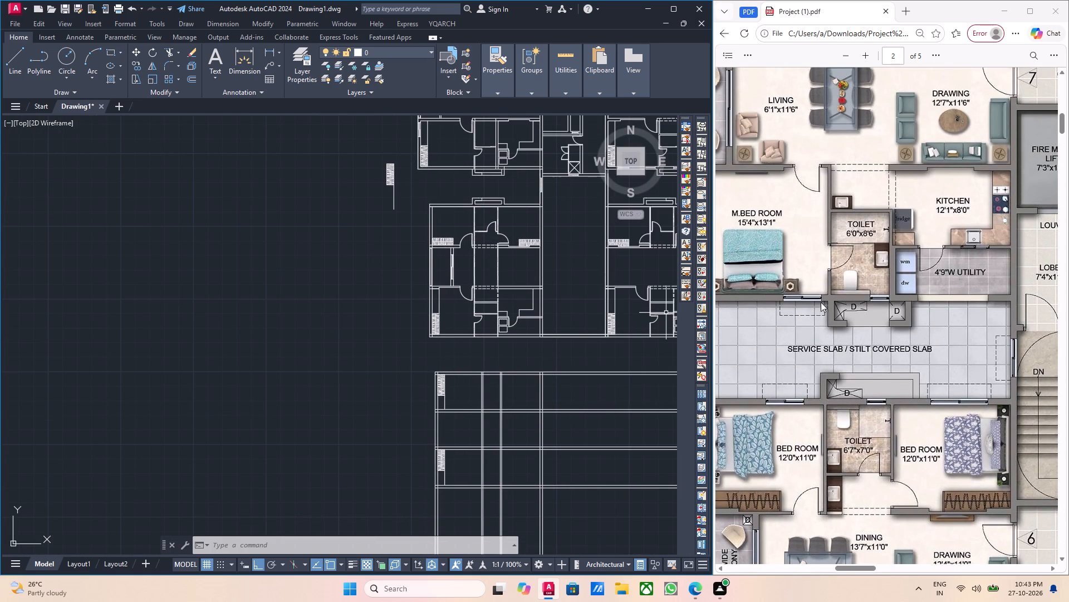
scroll(800, 317, down, 2)
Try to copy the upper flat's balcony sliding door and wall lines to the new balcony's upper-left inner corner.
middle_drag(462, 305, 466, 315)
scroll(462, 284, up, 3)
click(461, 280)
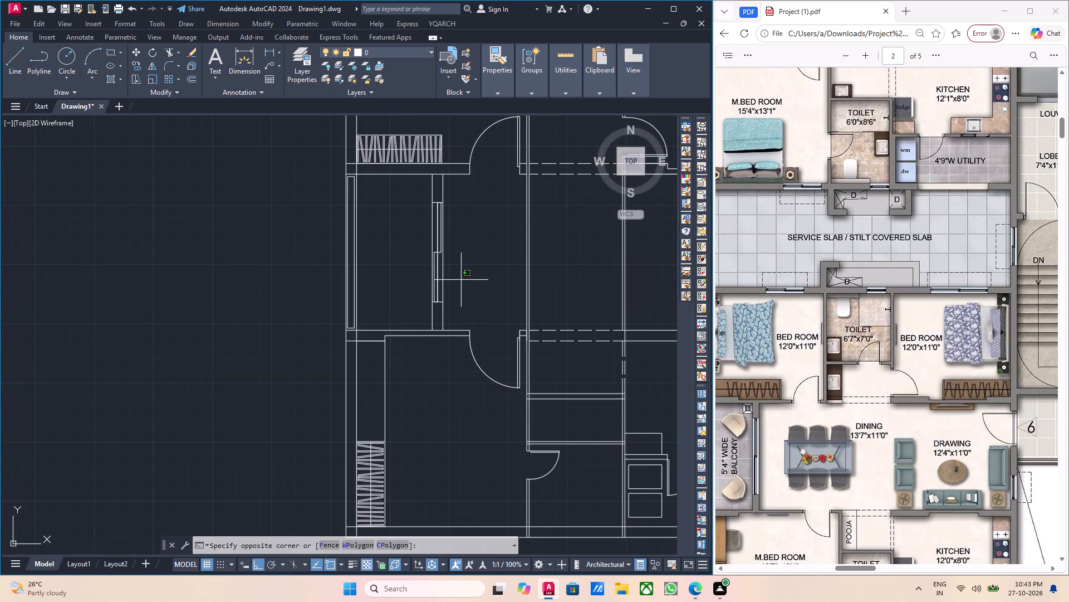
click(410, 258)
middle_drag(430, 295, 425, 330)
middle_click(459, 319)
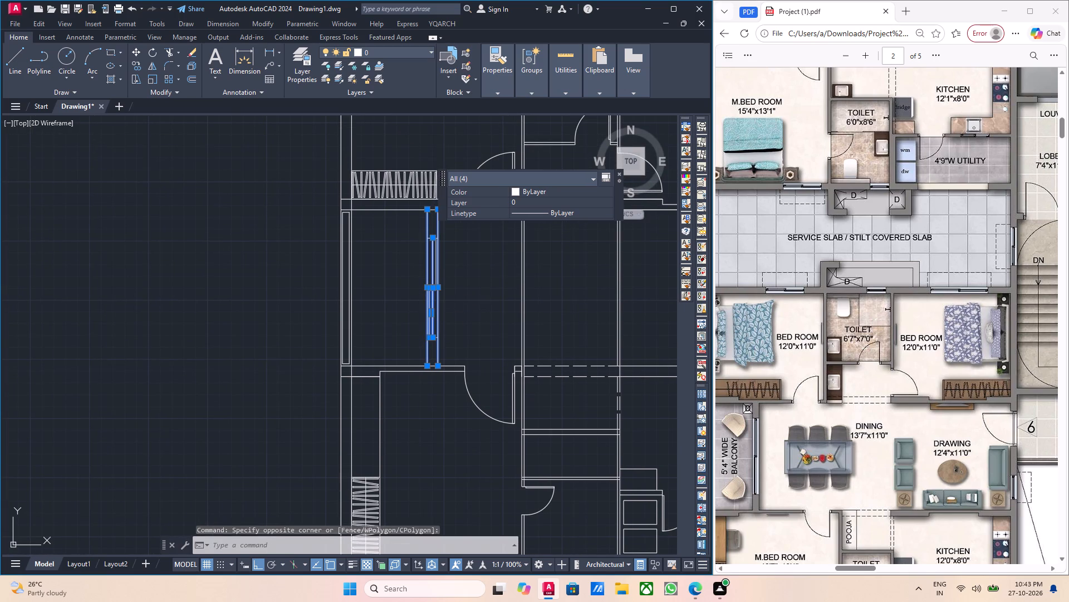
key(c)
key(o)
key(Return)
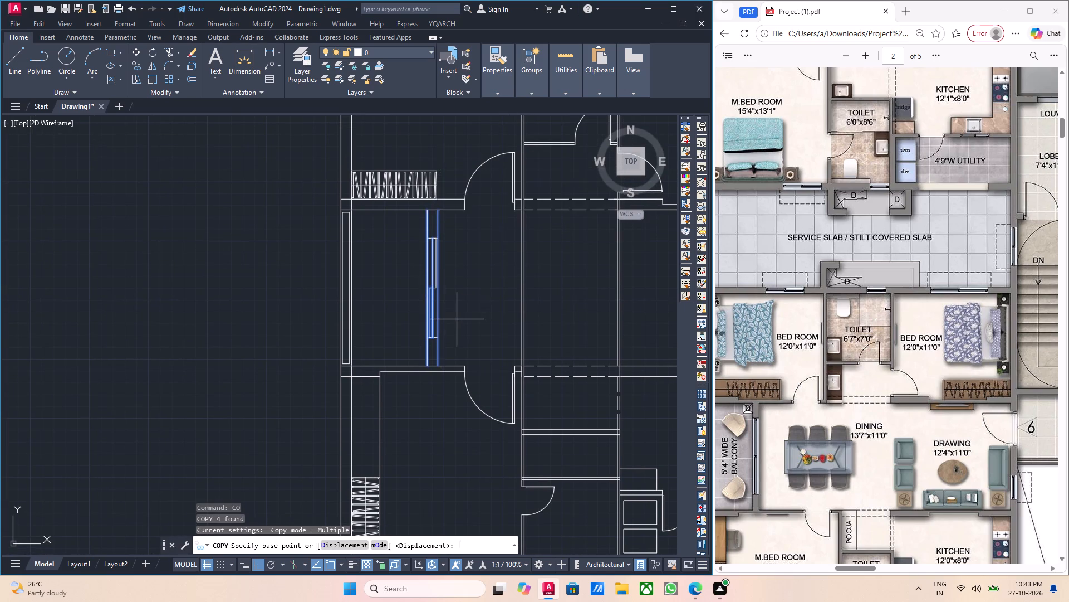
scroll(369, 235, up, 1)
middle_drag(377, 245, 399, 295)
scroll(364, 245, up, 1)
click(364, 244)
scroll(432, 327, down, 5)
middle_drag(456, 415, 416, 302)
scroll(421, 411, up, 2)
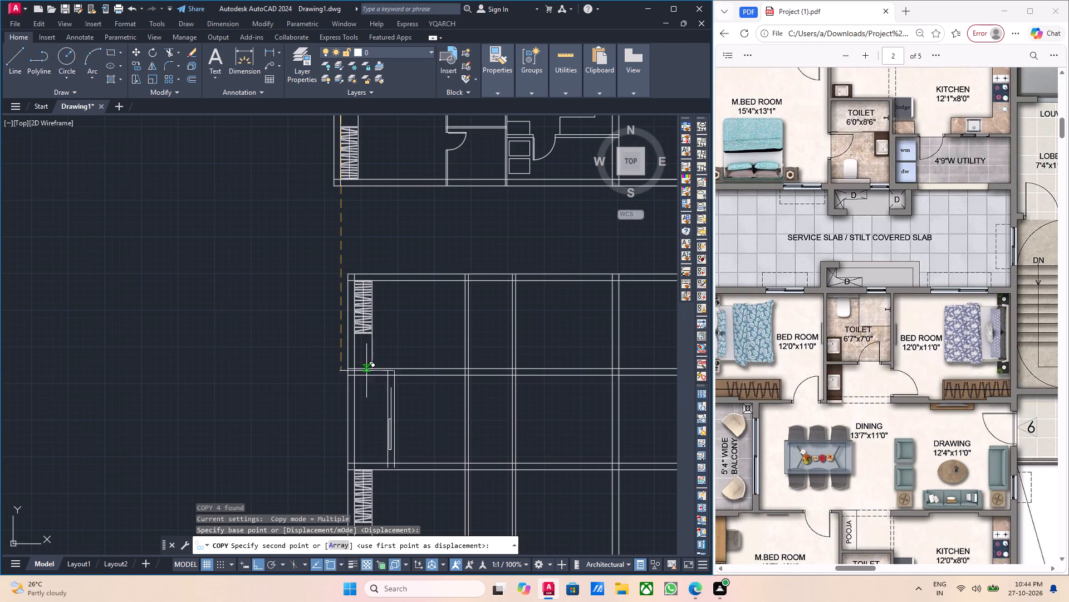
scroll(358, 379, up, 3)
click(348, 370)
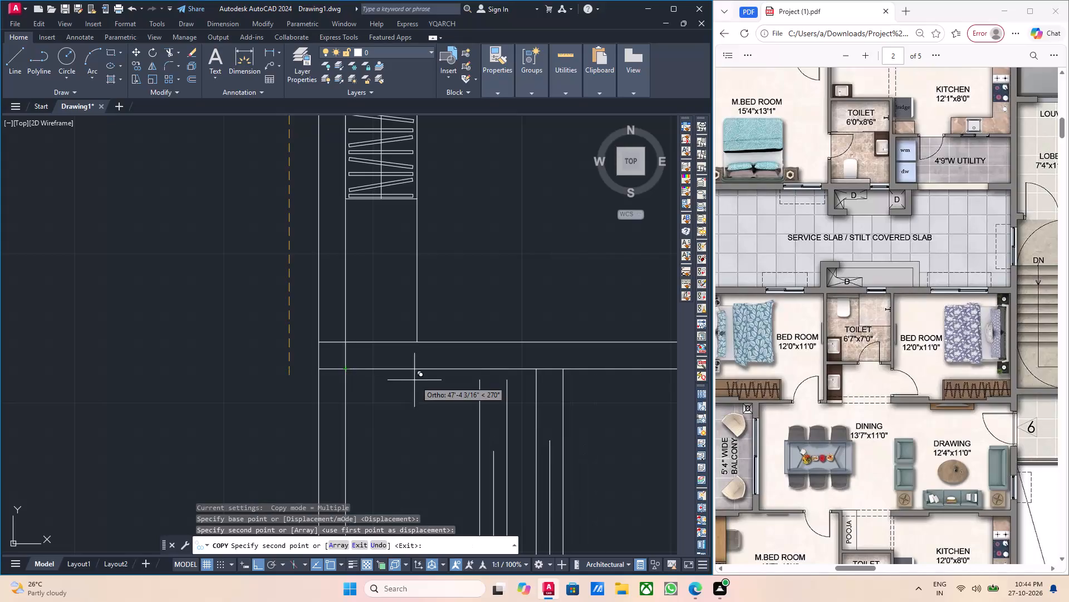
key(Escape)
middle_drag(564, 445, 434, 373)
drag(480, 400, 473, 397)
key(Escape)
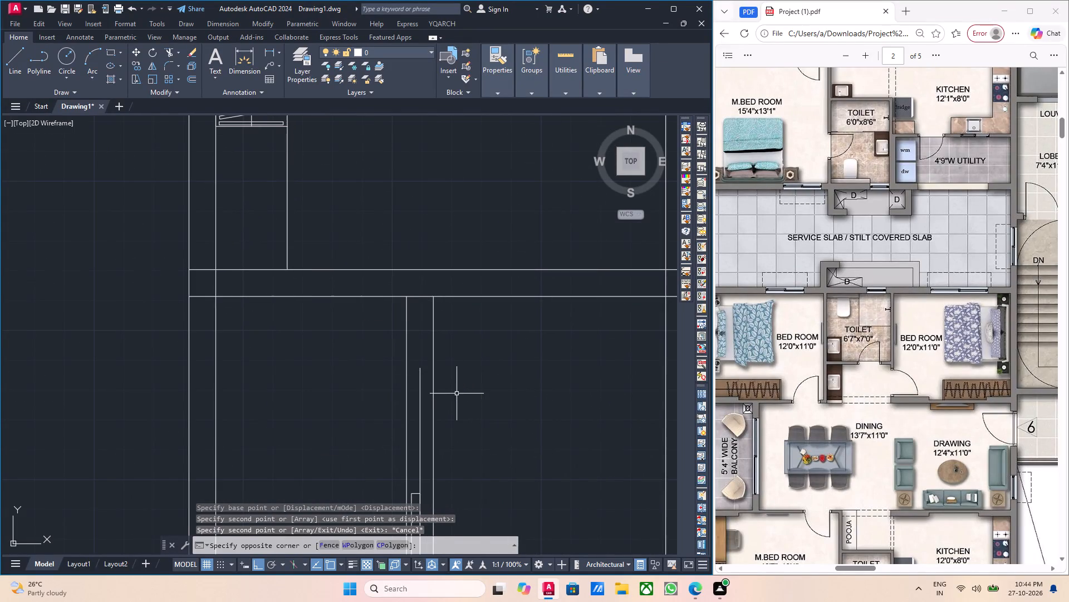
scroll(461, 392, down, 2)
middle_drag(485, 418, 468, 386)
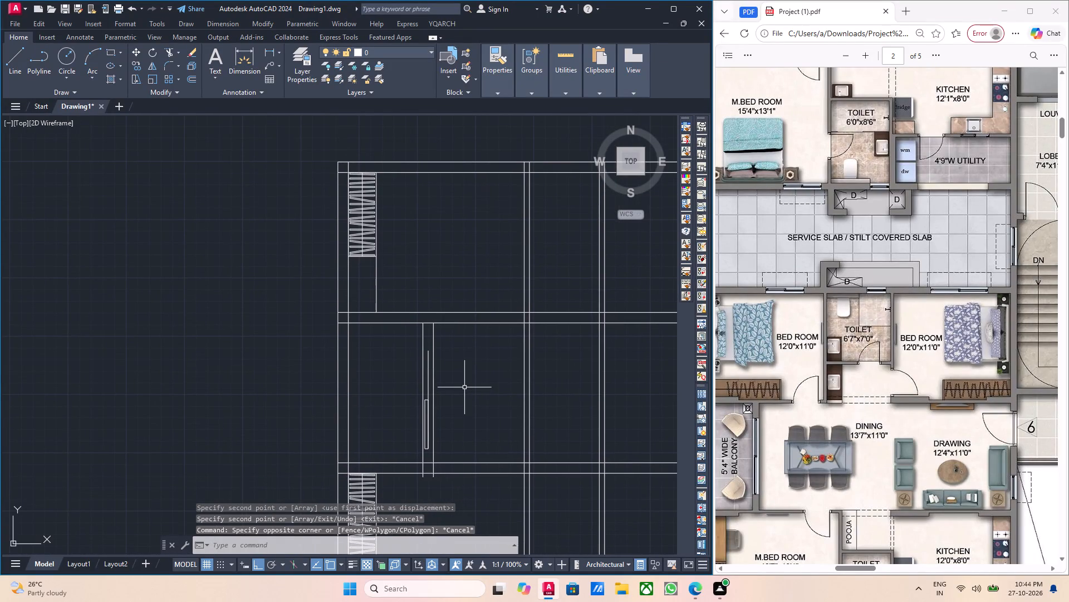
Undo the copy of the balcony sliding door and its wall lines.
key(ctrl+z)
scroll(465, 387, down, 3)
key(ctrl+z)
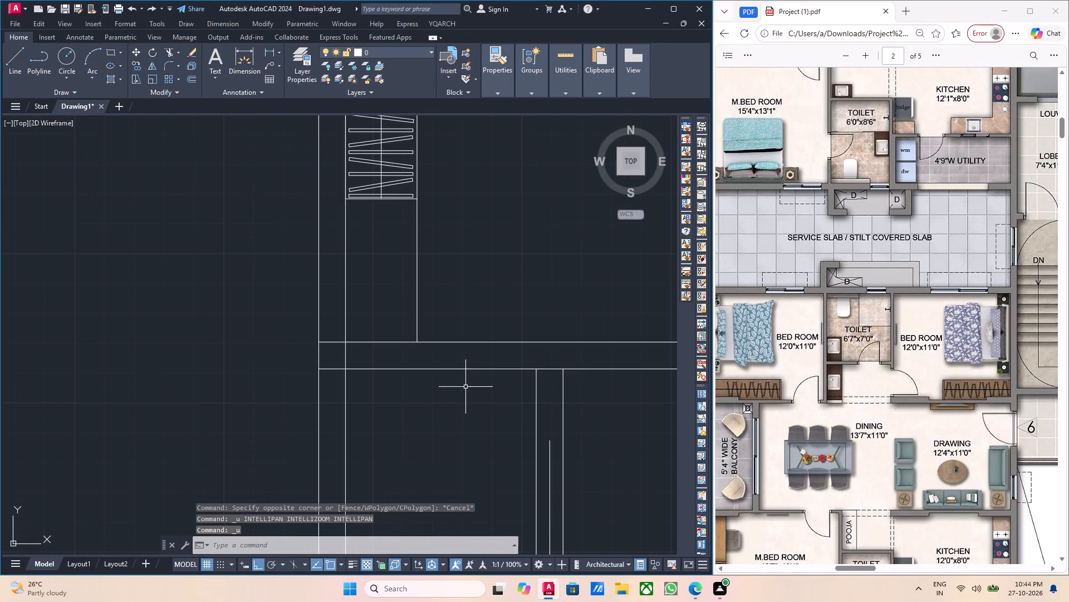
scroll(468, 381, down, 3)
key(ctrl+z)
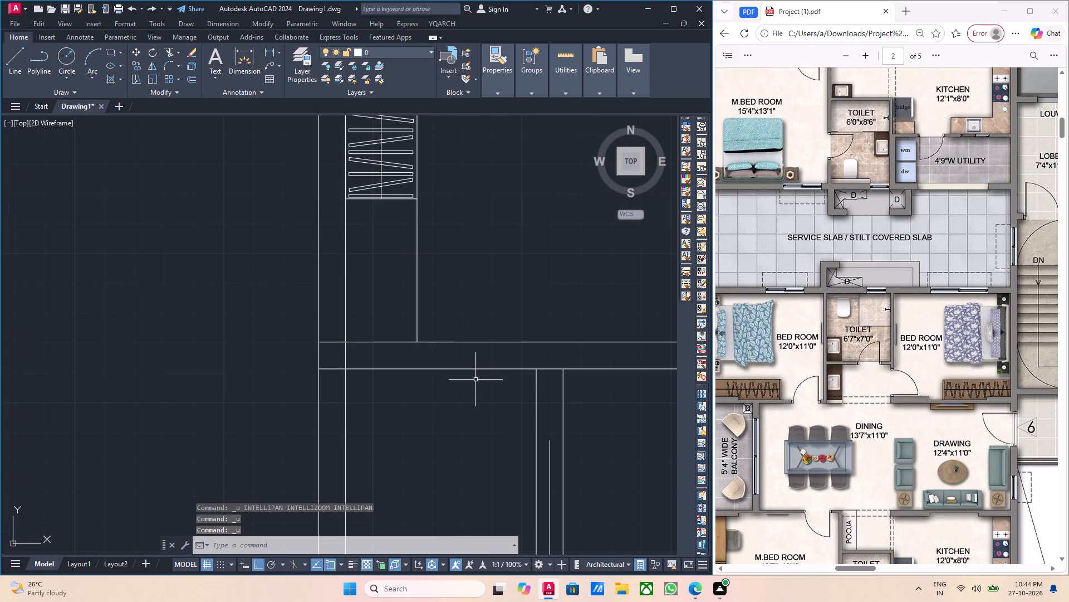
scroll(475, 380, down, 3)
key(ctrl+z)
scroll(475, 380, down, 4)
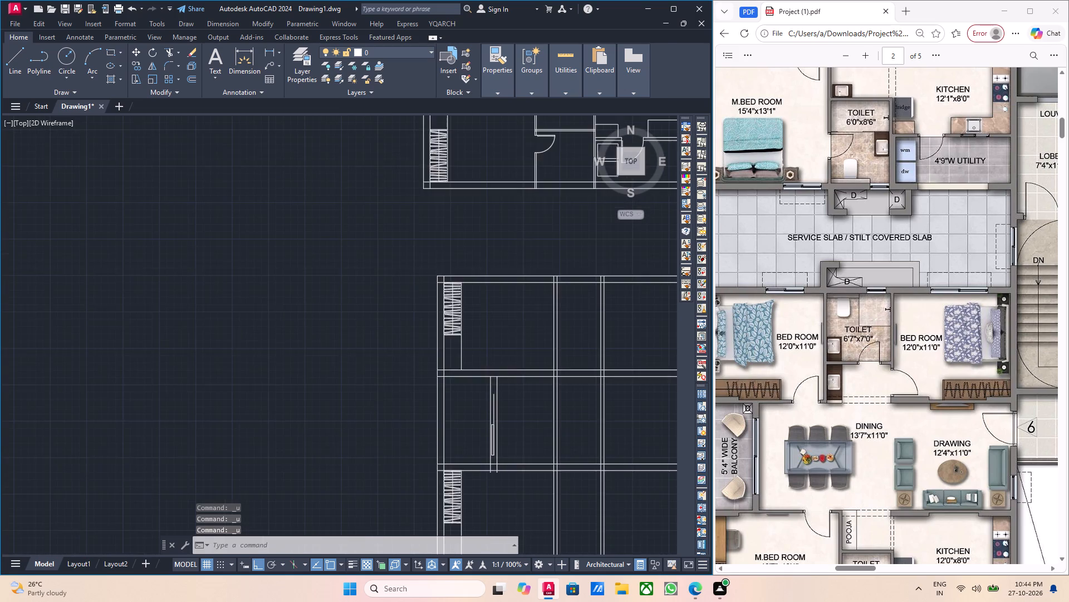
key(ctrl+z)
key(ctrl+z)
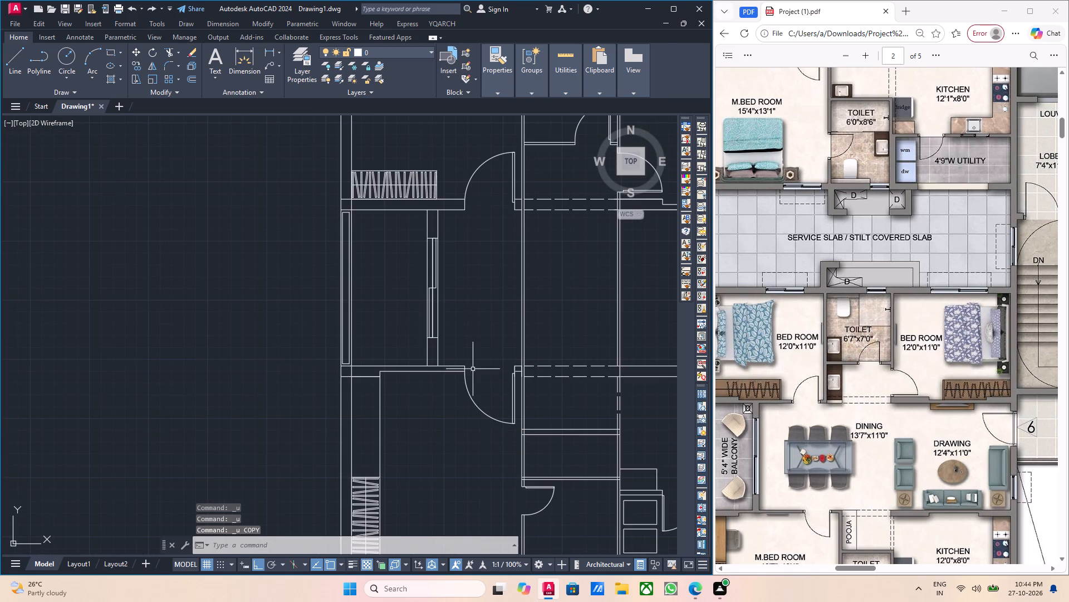
Copy the upper flat's complete balcony sliding door, both panels and wall lines, from the balcony's inner corner to the new balcony's matching corner.
drag(472, 334, 465, 328)
click(398, 264)
middle_drag(458, 319, 457, 338)
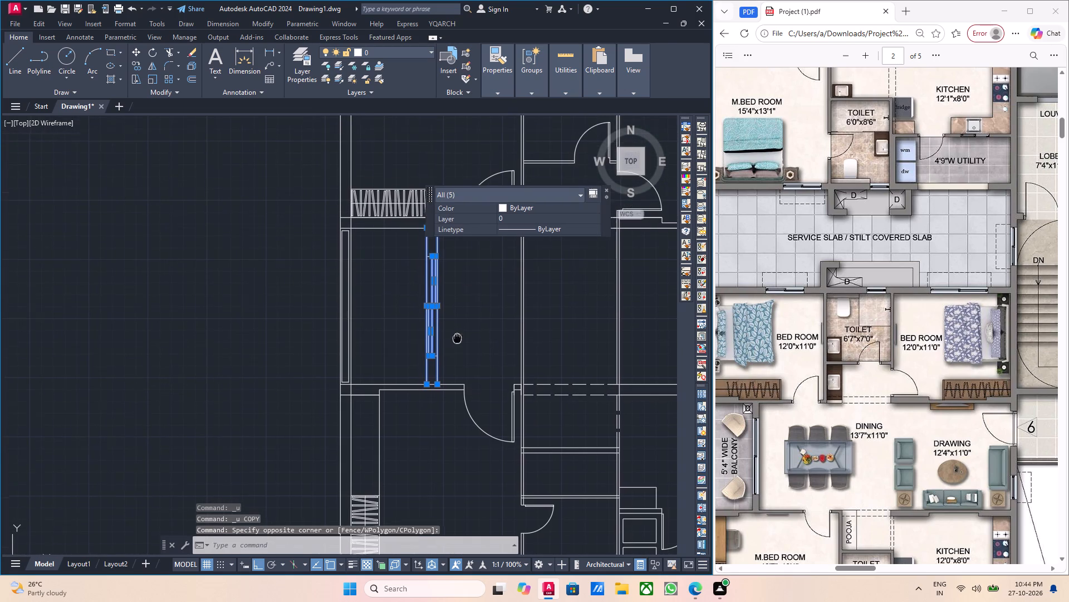
middle_drag(457, 338, 457, 339)
middle_drag(384, 375, 383, 399)
text(co)
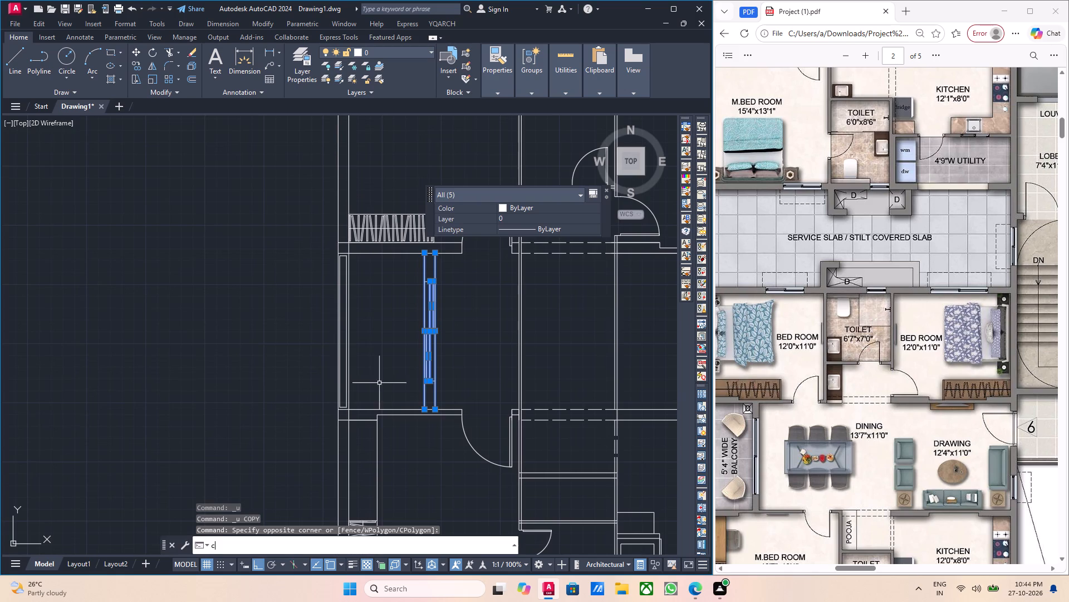
key(Return)
scroll(355, 268, up, 1)
click(347, 244)
scroll(432, 418, down, 2)
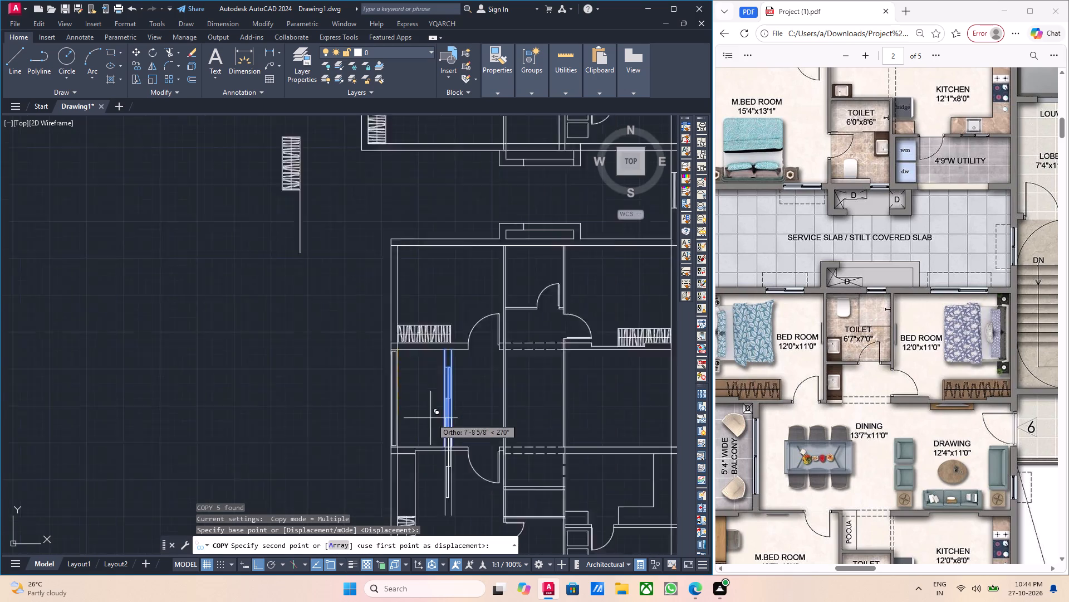
scroll(430, 418, down, 1)
middle_drag(440, 460, 467, 320)
scroll(476, 449, up, 2)
middle_drag(480, 489, 473, 313)
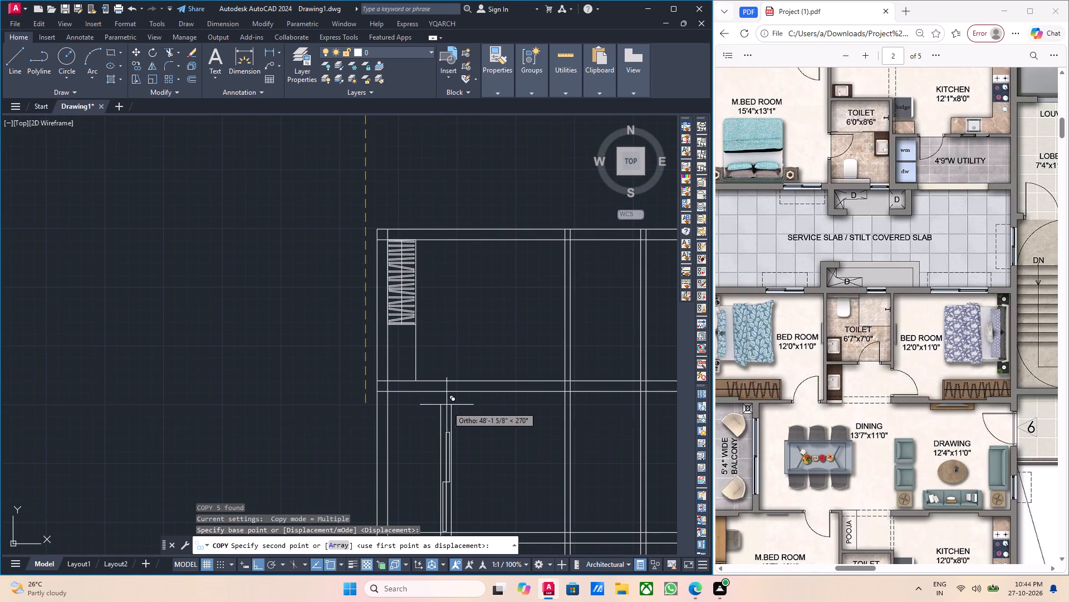
click(390, 394)
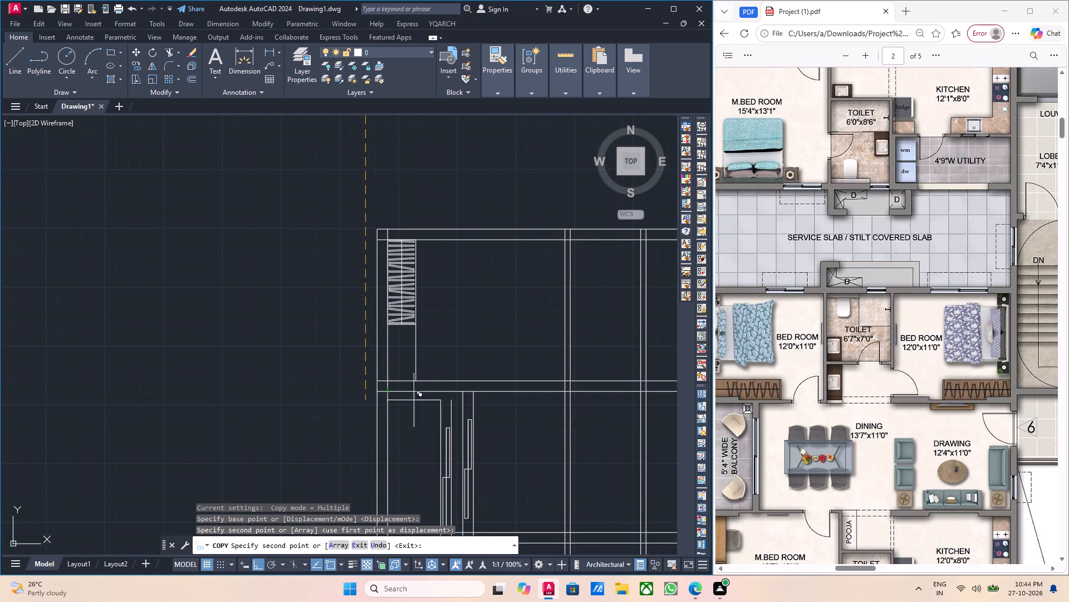
key(Escape)
Move the copied sliding door and its wall lines 4" horizontally toward the balcony's outer left wall.
middle_drag(487, 438, 472, 339)
scroll(474, 375, up, 1)
middle_drag(474, 411, 474, 416)
drag(463, 395, 460, 389)
click(397, 330)
middle_drag(528, 393, 480, 417)
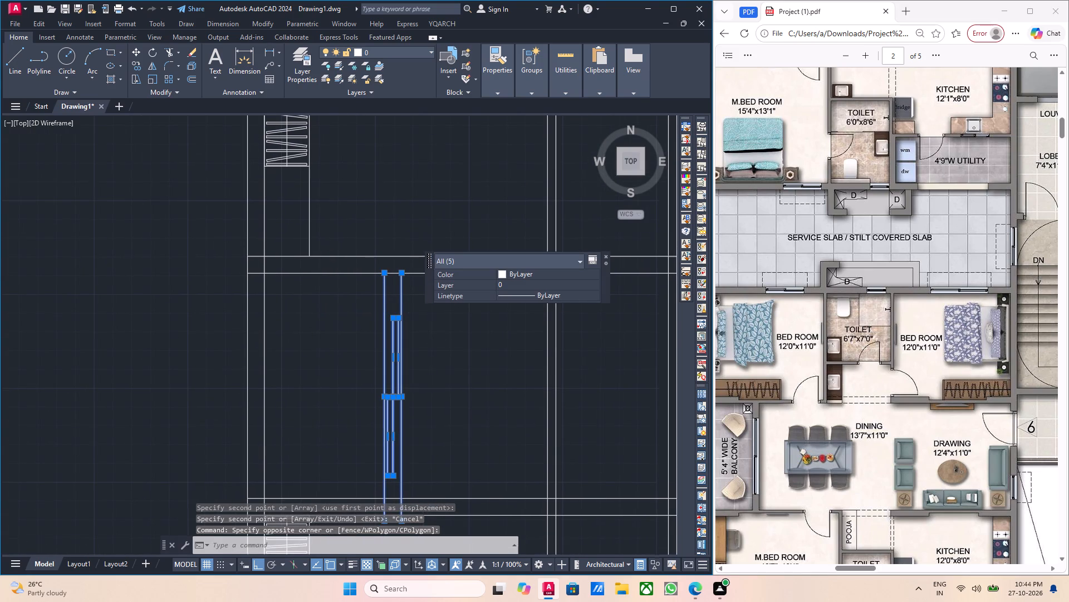
key(m)
key(Return)
scroll(426, 305, up, 2)
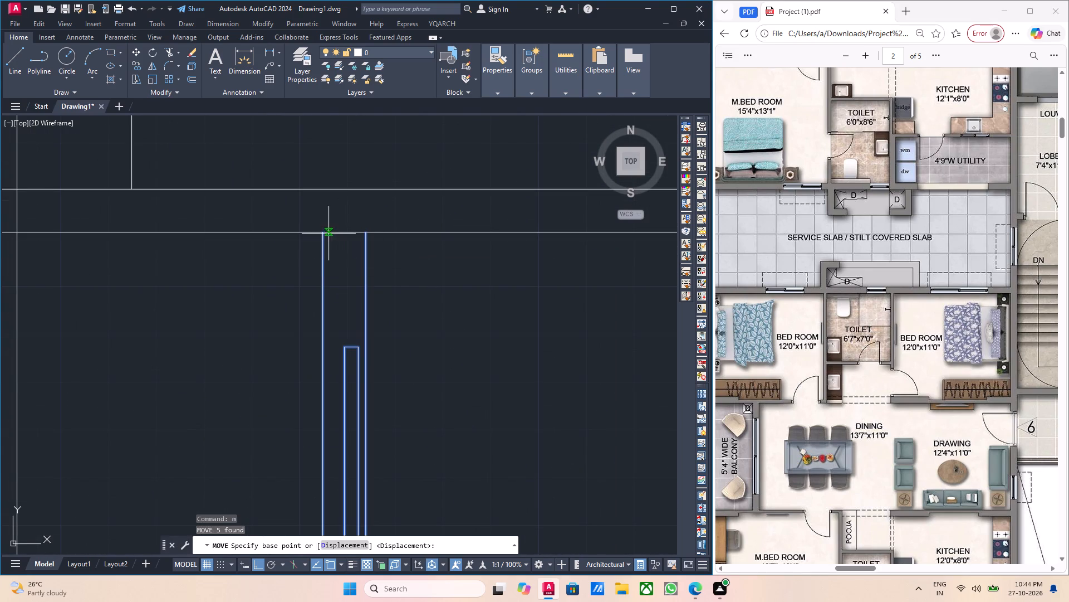
drag(324, 235, 317, 235)
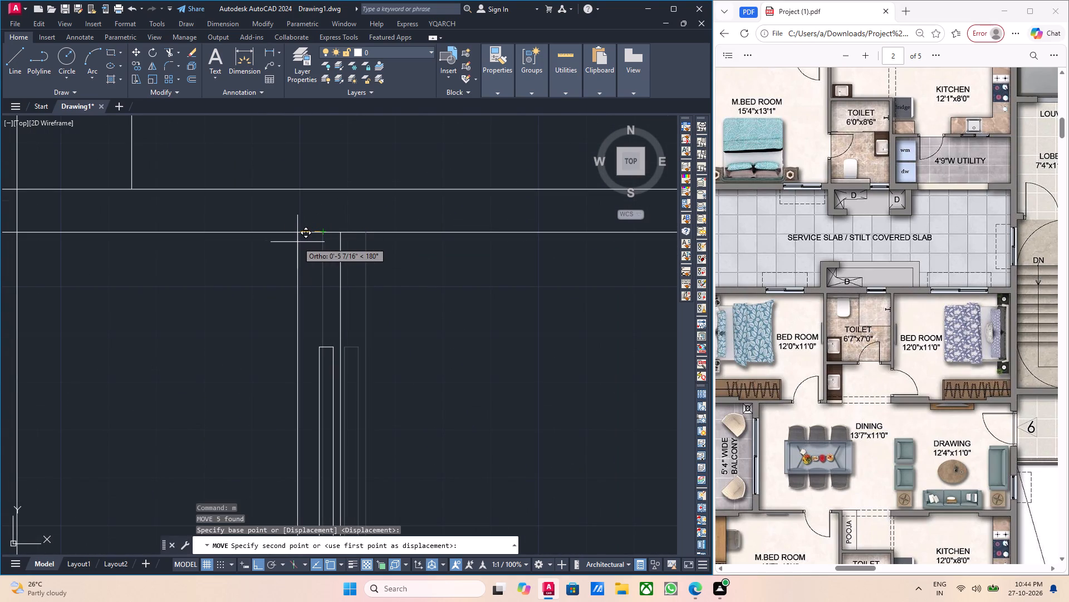
key(4)
key(Return)
scroll(223, 140, down, 3)
middle_drag(242, 218, 243, 229)
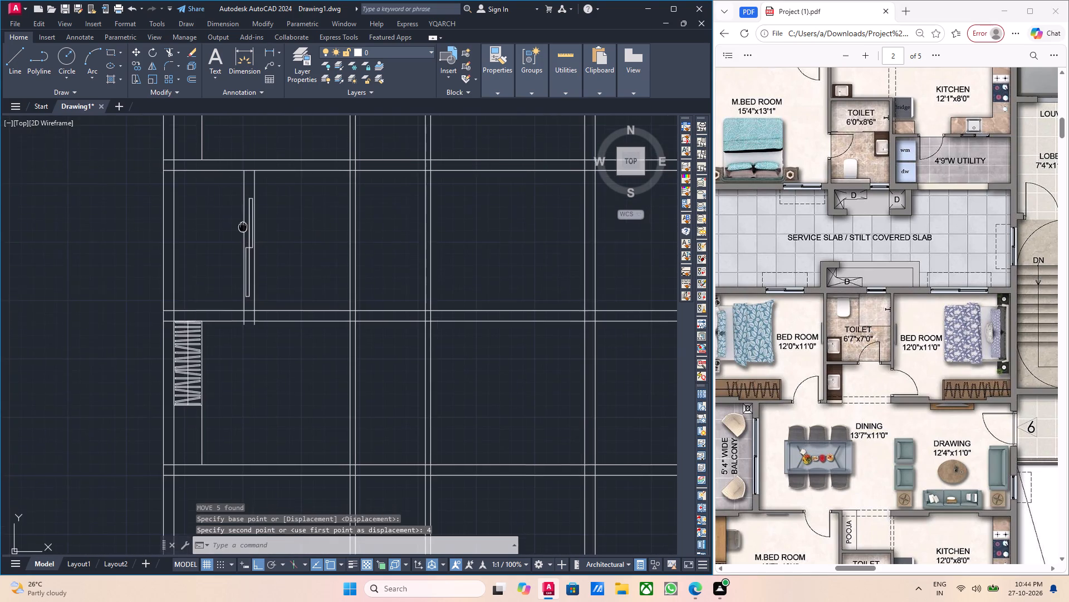
middle_drag(243, 229, 243, 230)
key(Escape)
Shorten both wall lines of the copied sliding door to end at the upper face of the balcony's lower wall.
scroll(263, 306, up, 5)
drag(263, 319, 253, 314)
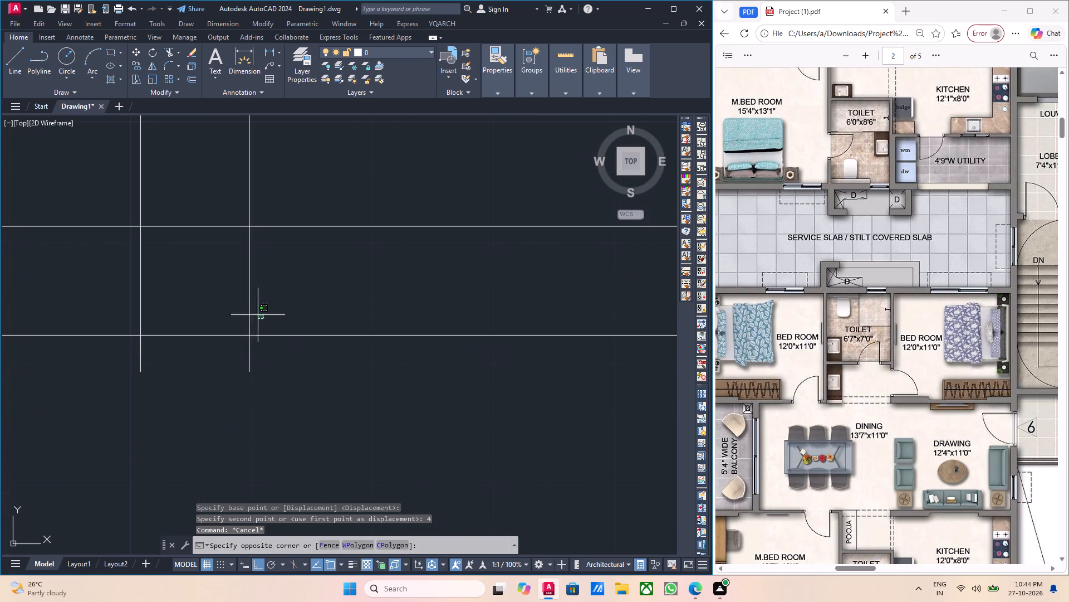
drag(253, 314, 246, 312)
click(107, 288)
click(249, 373)
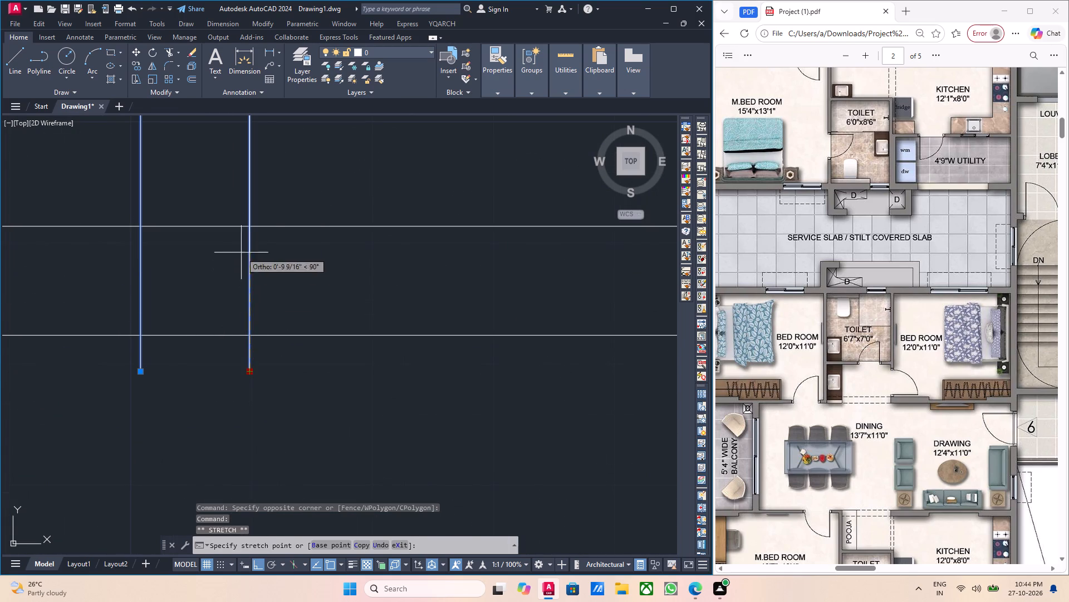
click(247, 227)
drag(141, 372, 144, 356)
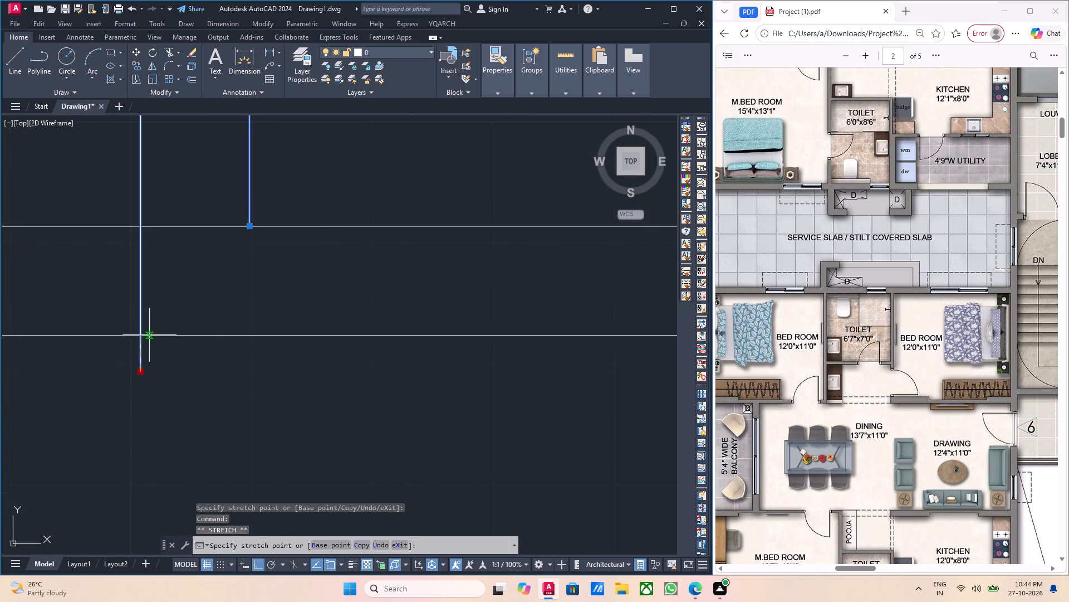
click(139, 229)
scroll(179, 264, down, 2)
key(Escape)
scroll(184, 270, down, 3)
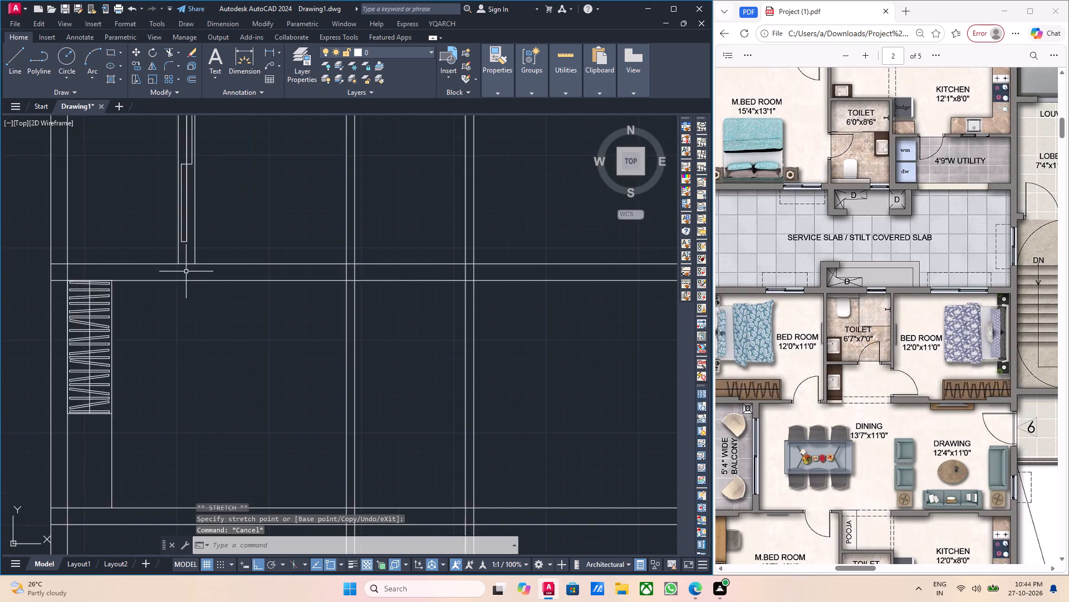
Move the sliding door's two panels and their connecting line 2" upward between the balcony walls.
scroll(187, 272, down, 2)
middle_drag(215, 290, 250, 299)
scroll(206, 268, up, 1)
middle_drag(220, 278, 248, 330)
scroll(258, 314, up, 3)
click(255, 347)
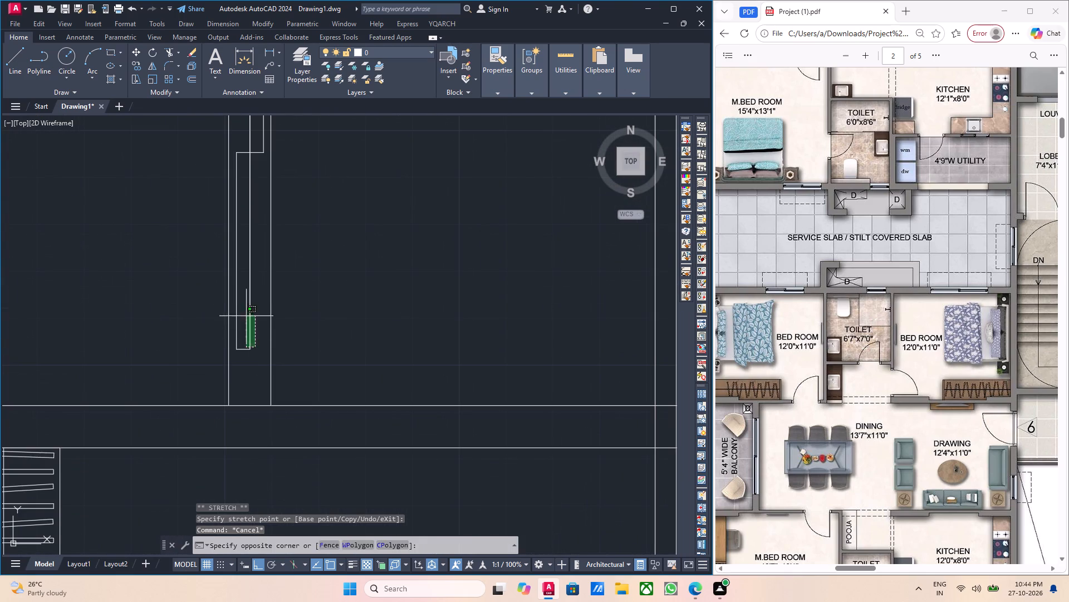
click(239, 299)
middle_drag(247, 300, 259, 396)
middle_drag(244, 244, 260, 373)
middle_drag(286, 308, 272, 360)
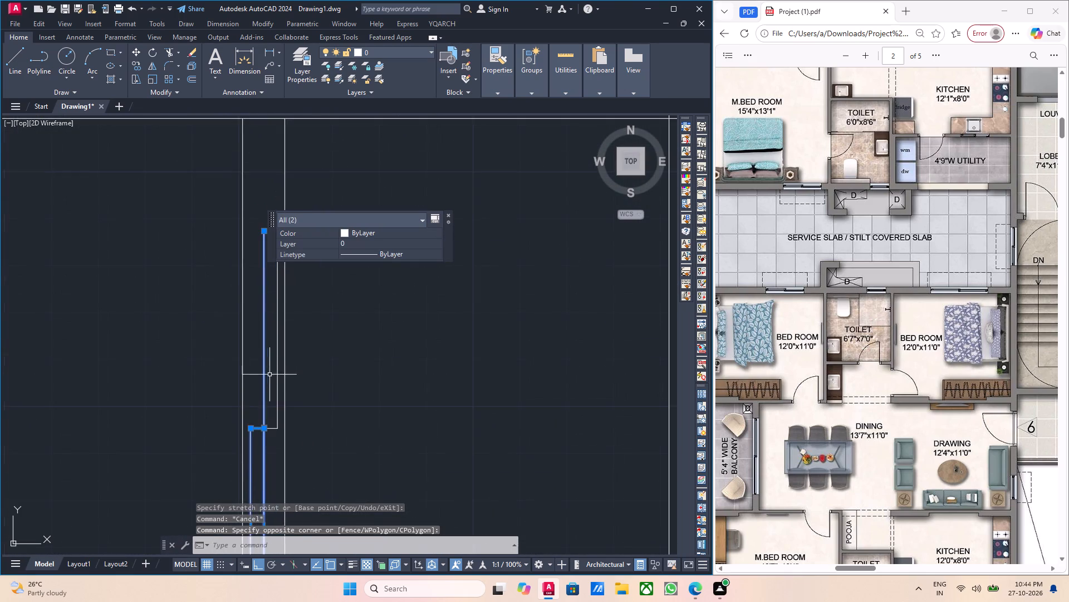
scroll(282, 437, up, 2)
drag(267, 423, 262, 412)
click(246, 385)
scroll(246, 387, down, 1)
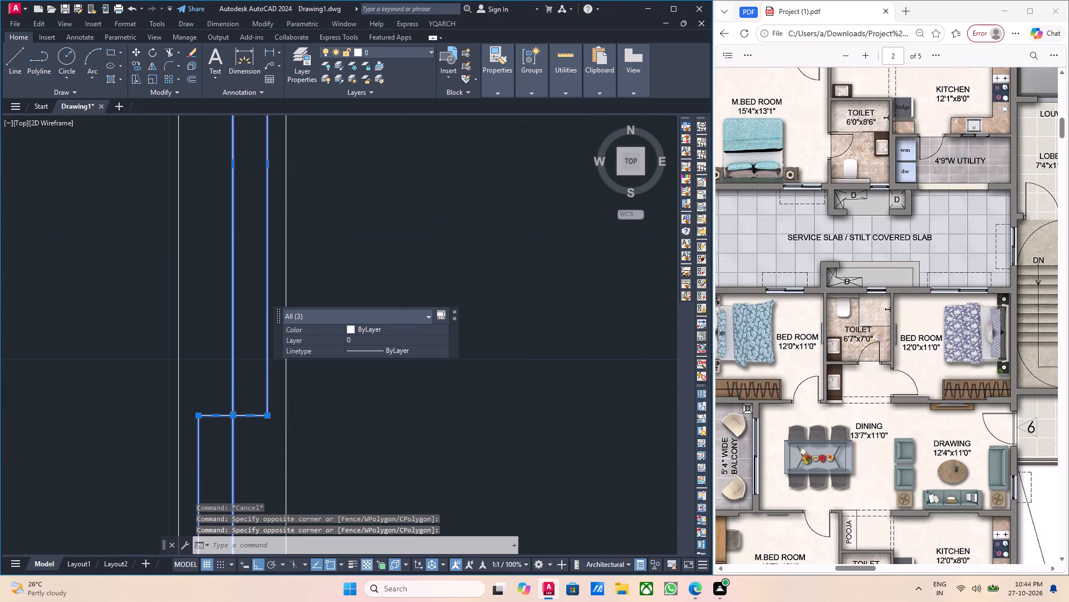
key(m)
key(Return)
click(238, 404)
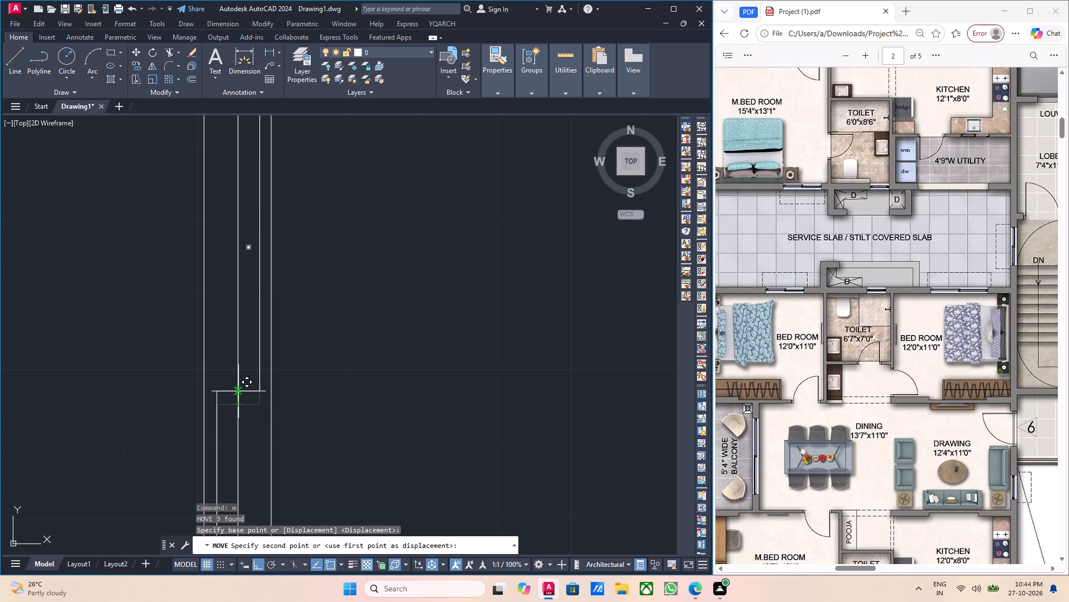
key(2)
key(Return)
scroll(237, 389, down, 3)
middle_drag(282, 368, 305, 411)
scroll(276, 359, up, 2)
key(Escape)
key(grave)
key(Escape)
Examine the reference floor plans, comparing the flats' room layouts and the toilet between the bedroom and drawing room of the flat being drafted.
scroll(271, 351, down, 3)
middle_drag(295, 384, 281, 332)
middle_drag(289, 404, 281, 384)
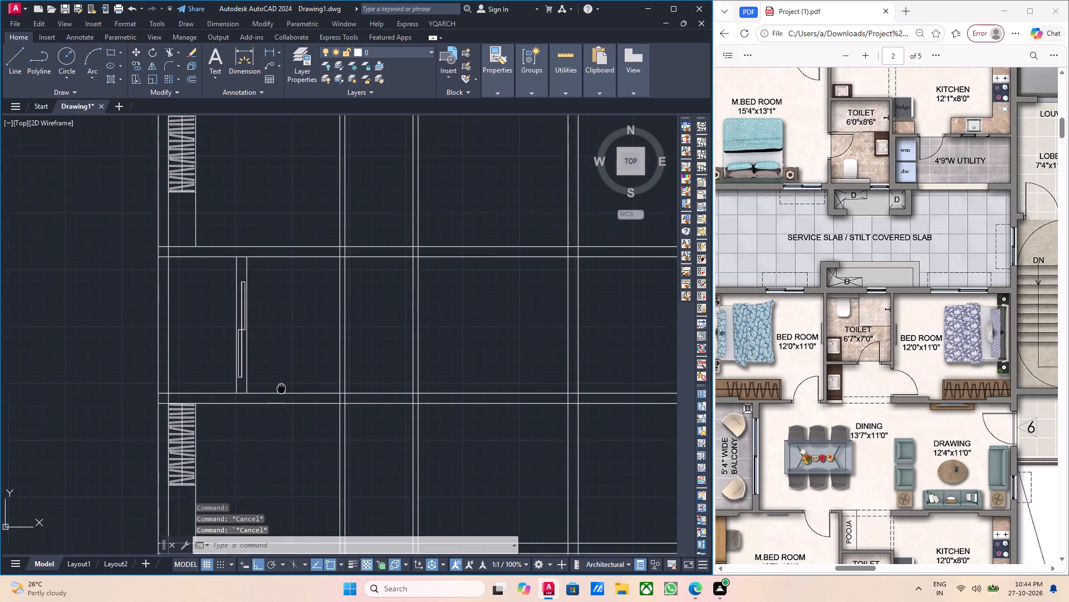
middle_drag(281, 384, 280, 363)
middle_drag(286, 410, 284, 424)
scroll(272, 390, down, 1)
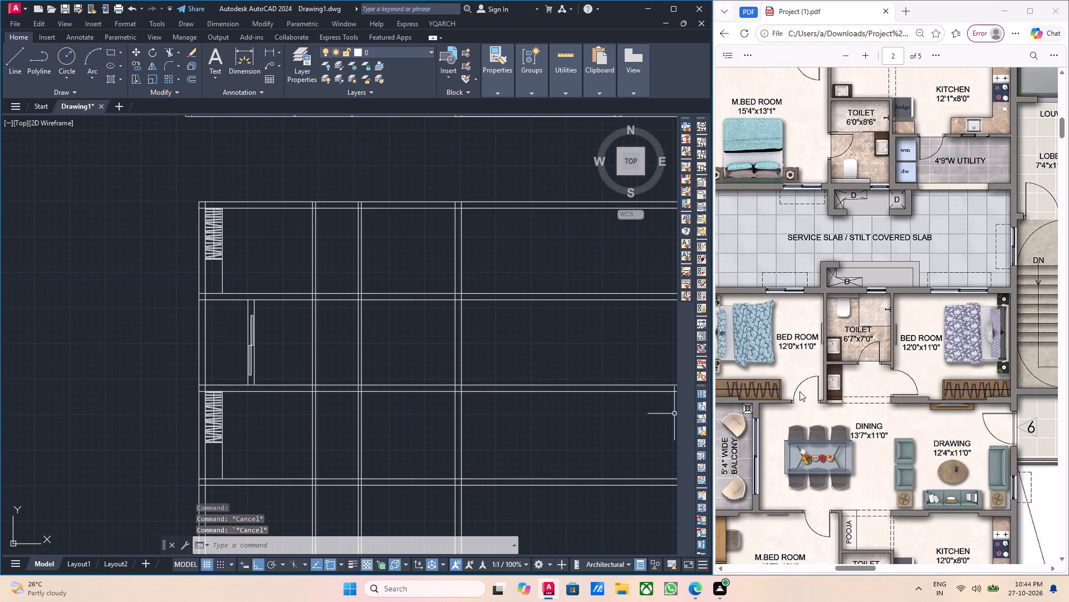
scroll(799, 464, down, 2)
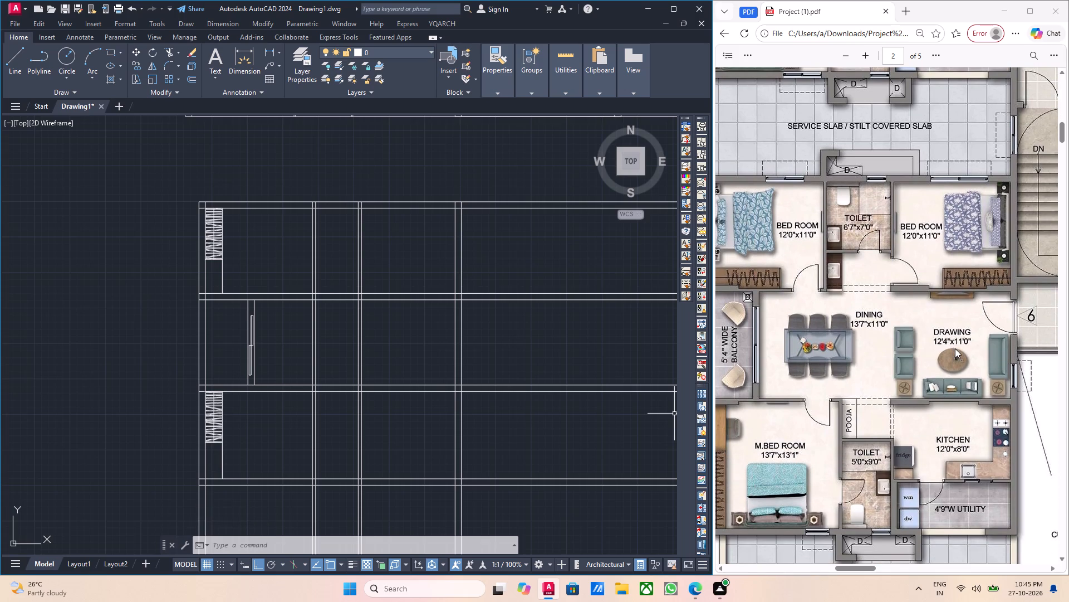
scroll(838, 259, up, 2)
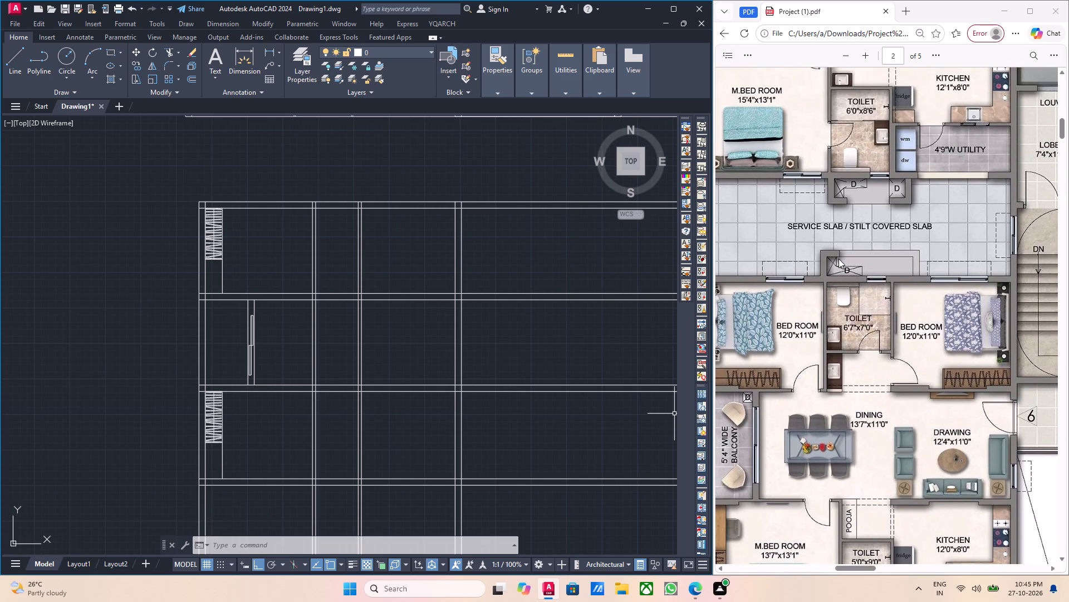
scroll(842, 261, up, 8)
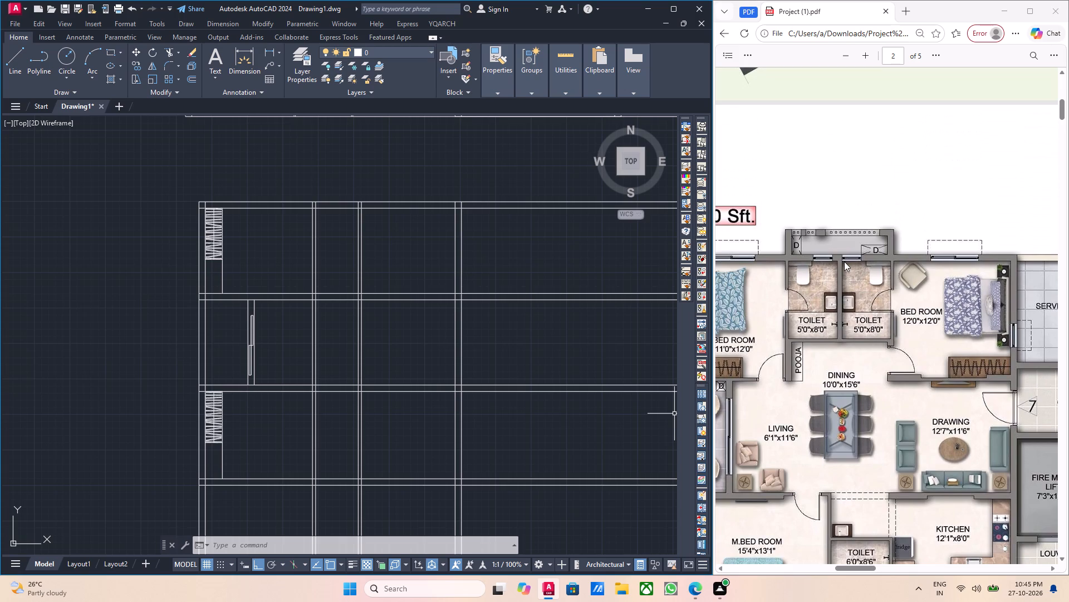
scroll(845, 262, up, 10)
scroll(847, 264, down, 11)
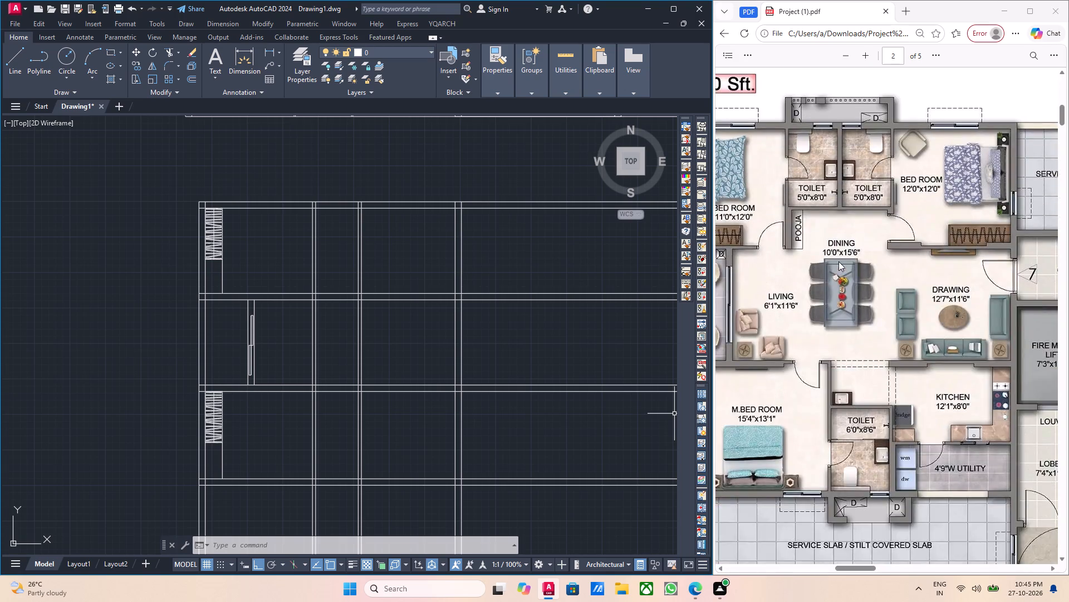
scroll(838, 261, down, 15)
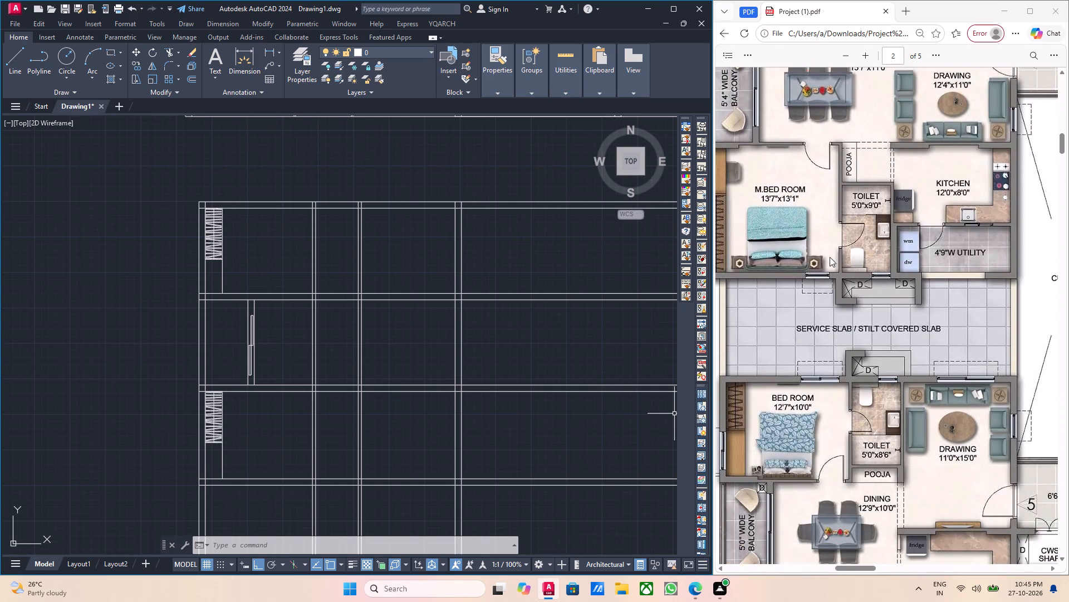
scroll(830, 257, down, 2)
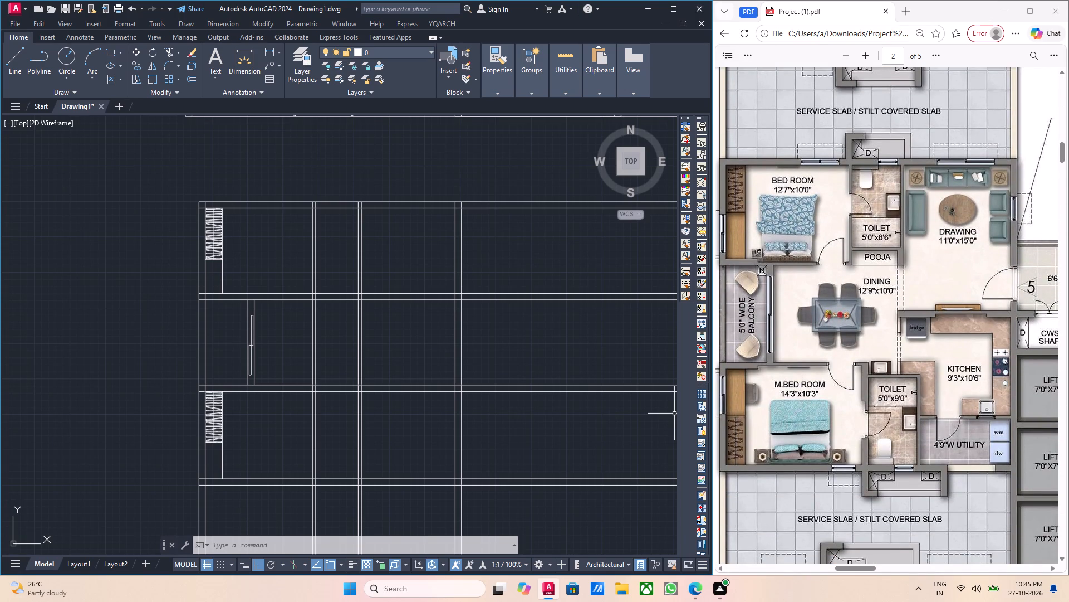
scroll(880, 244, down, 1)
scroll(880, 246, up, 5)
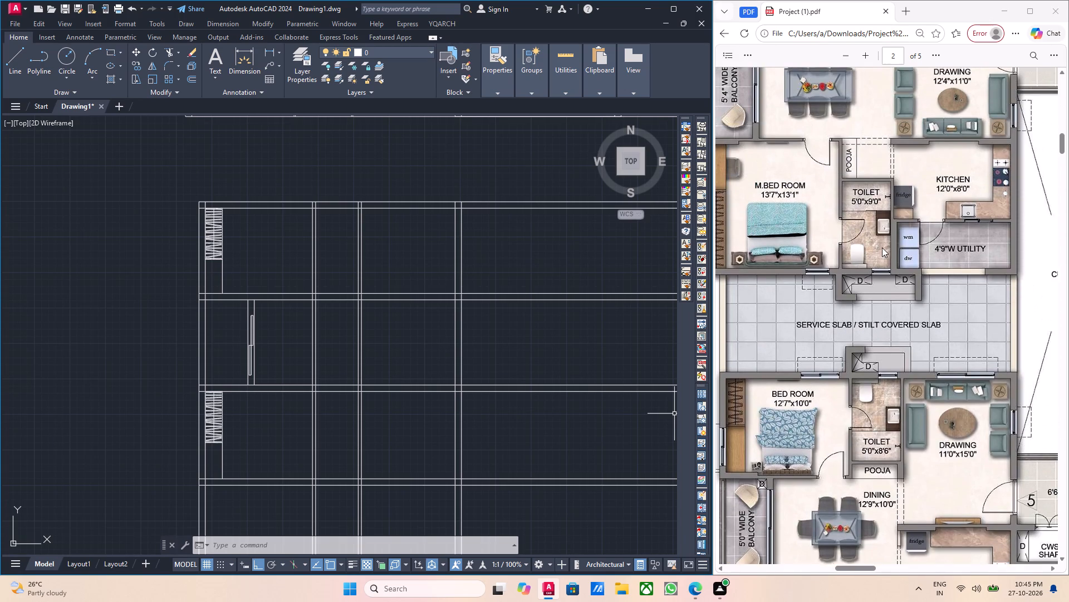
scroll(882, 247, up, 8)
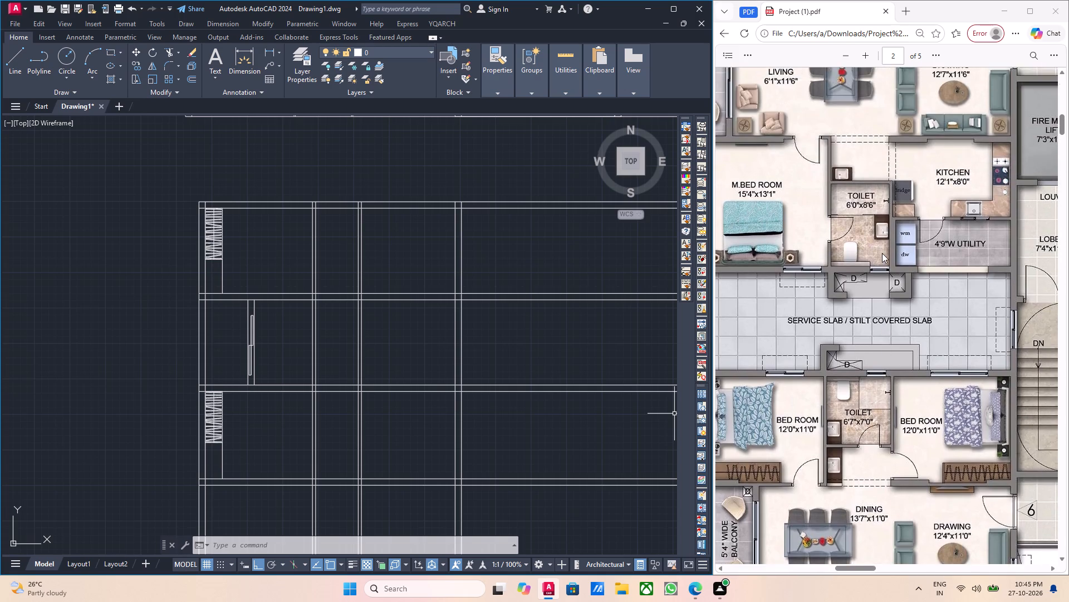
scroll(882, 253, up, 13)
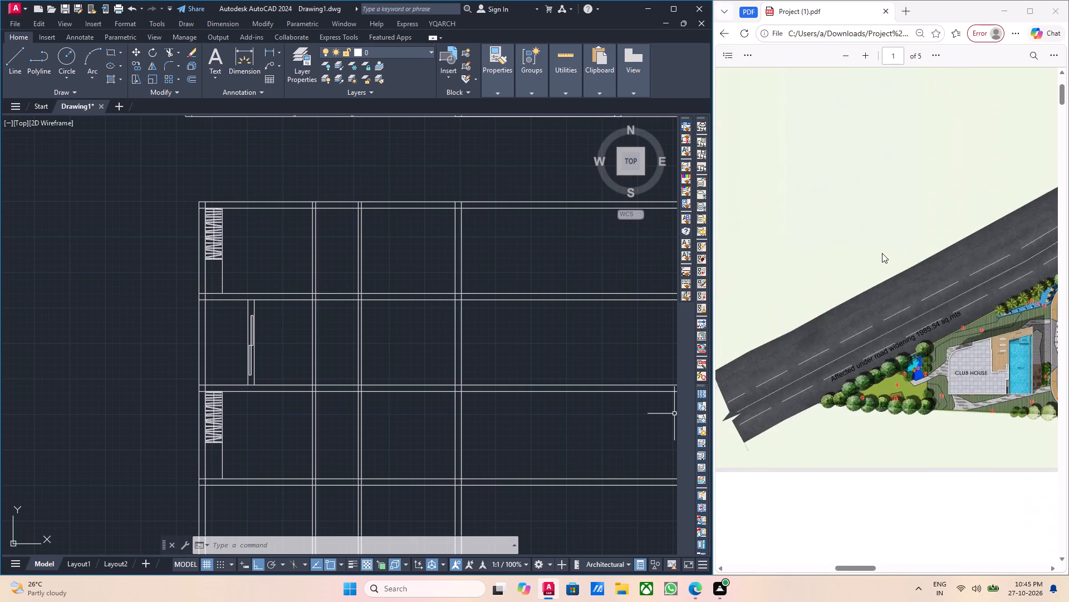
scroll(882, 253, down, 10)
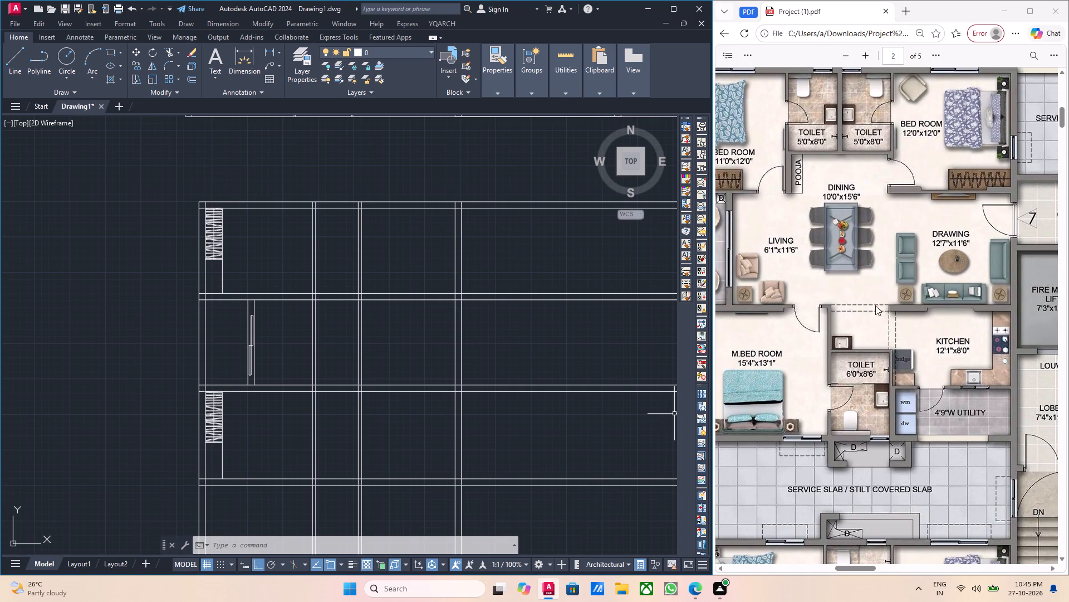
scroll(850, 380, down, 4)
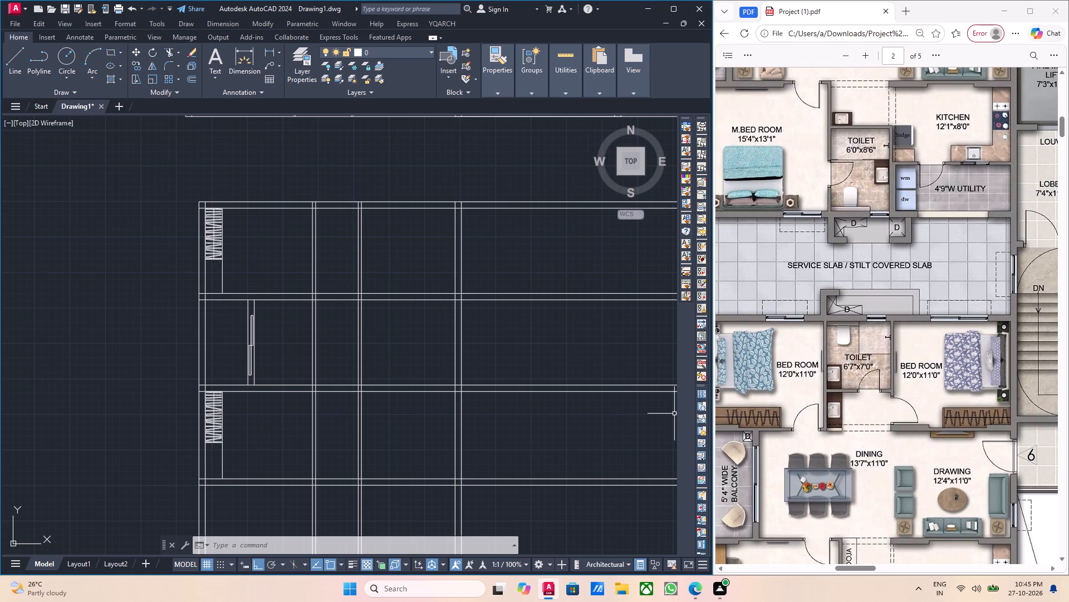
scroll(864, 365, down, 4)
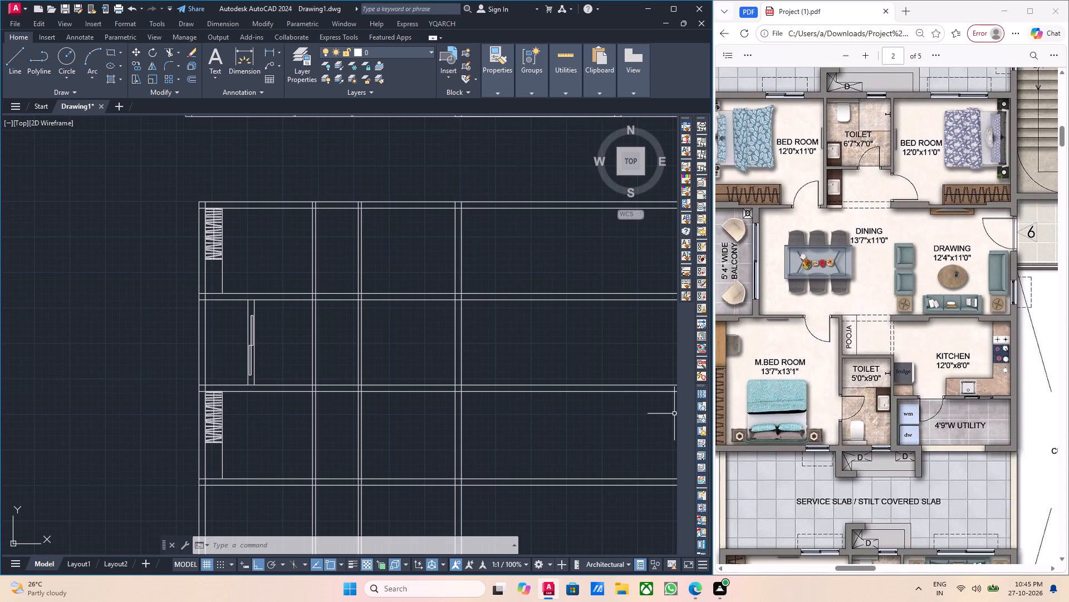
scroll(860, 363, down, 5)
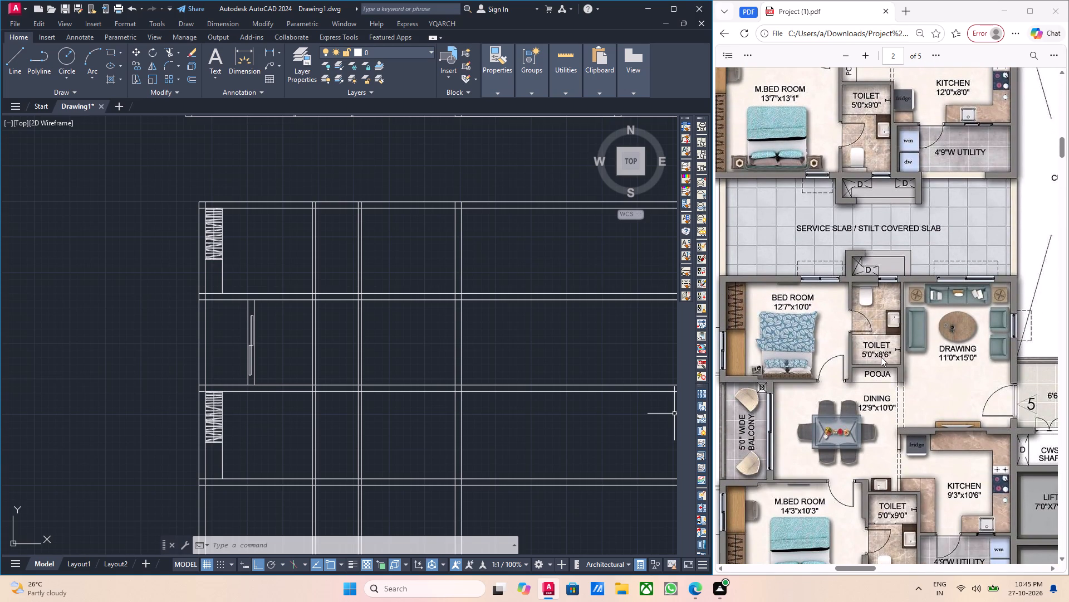
scroll(880, 356, up, 2)
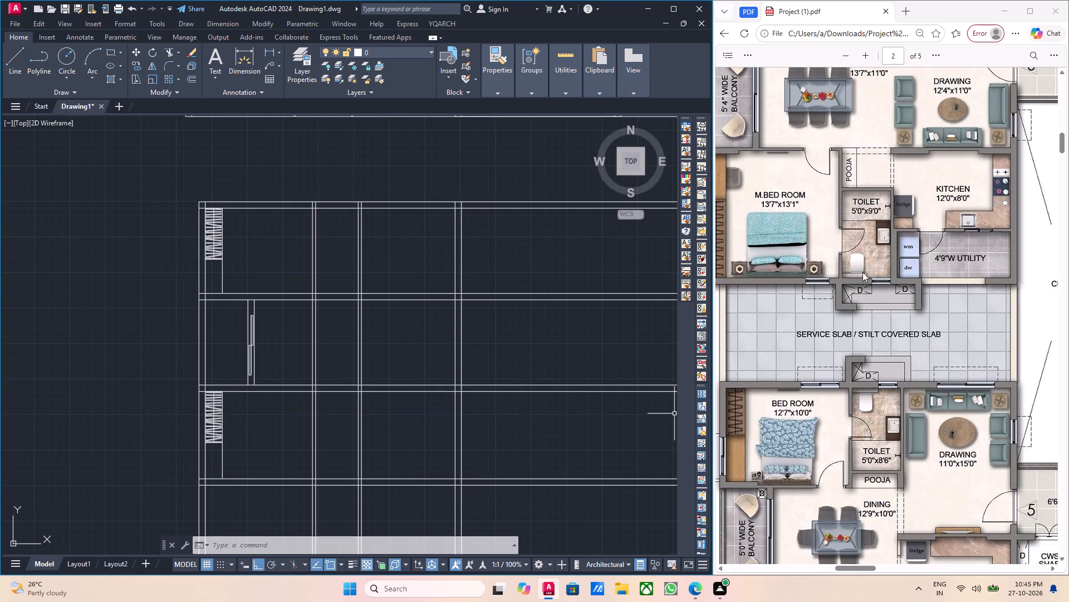
scroll(860, 278, up, 2)
scroll(861, 286, down, 2)
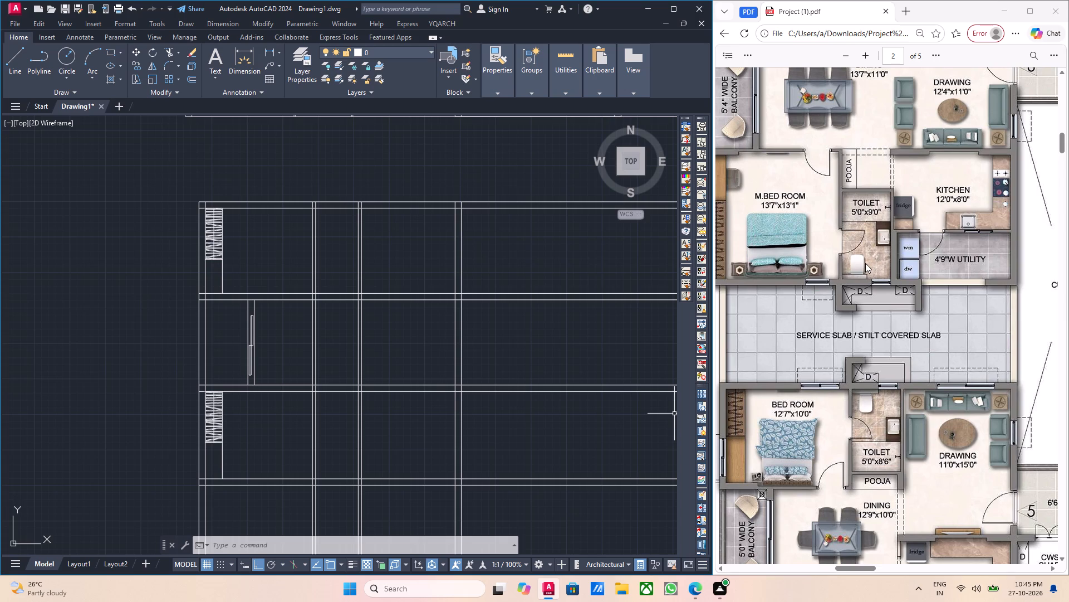
scroll(866, 258, up, 1)
scroll(866, 258, down, 3)
scroll(315, 344, down, 2)
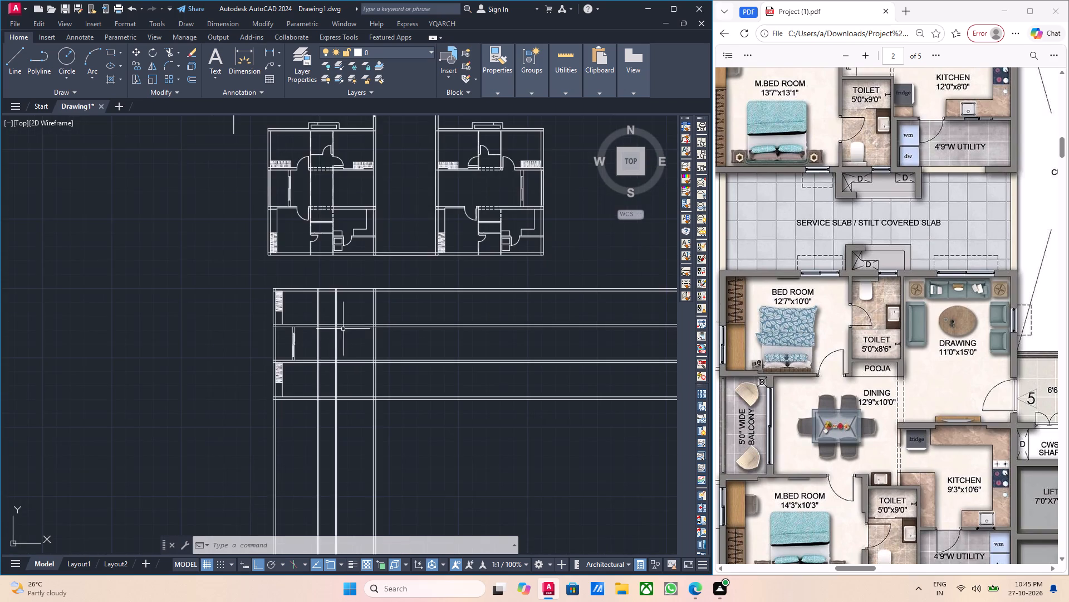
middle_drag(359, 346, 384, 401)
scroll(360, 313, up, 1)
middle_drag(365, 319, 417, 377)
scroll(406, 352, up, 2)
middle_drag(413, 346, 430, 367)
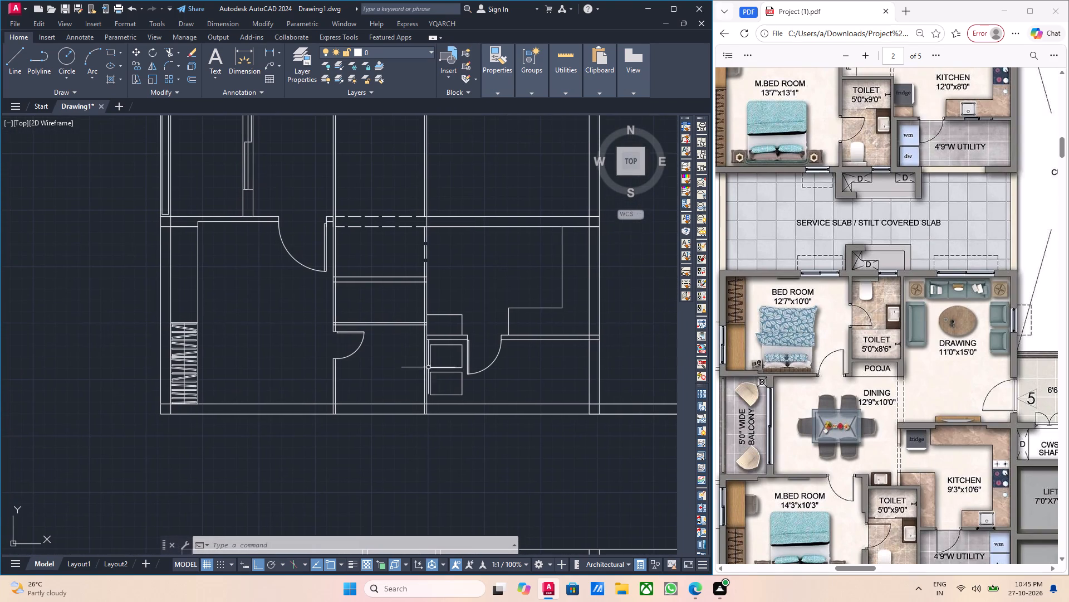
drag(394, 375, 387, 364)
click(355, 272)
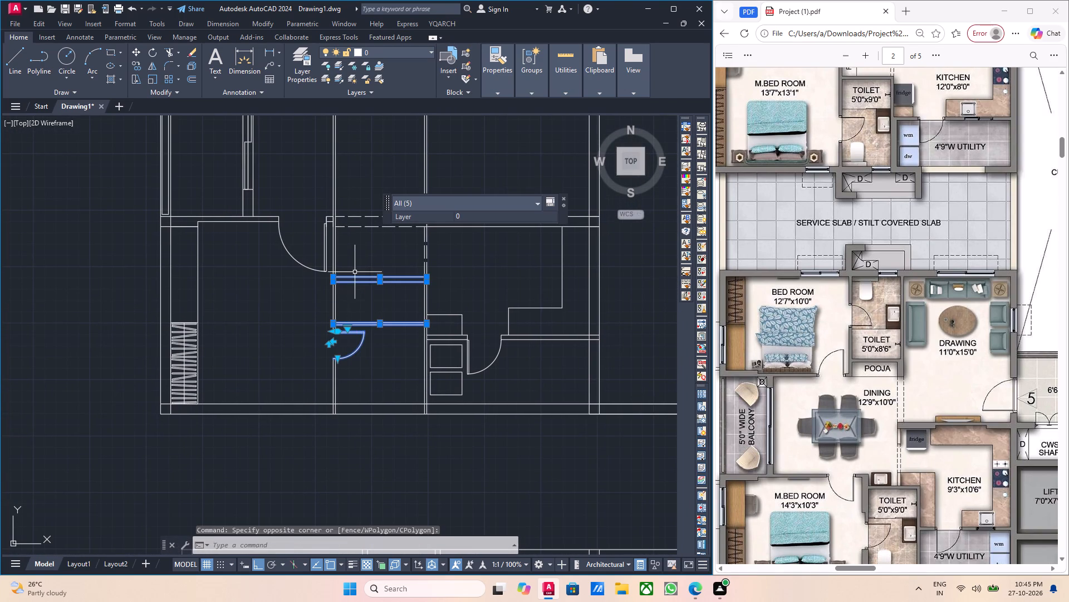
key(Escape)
Offset the inner line of the new flat's top wall 8'6" downward for the toilet's lower wall.
scroll(380, 343, down, 1)
scroll(390, 430, down, 2)
middle_drag(401, 462, 398, 397)
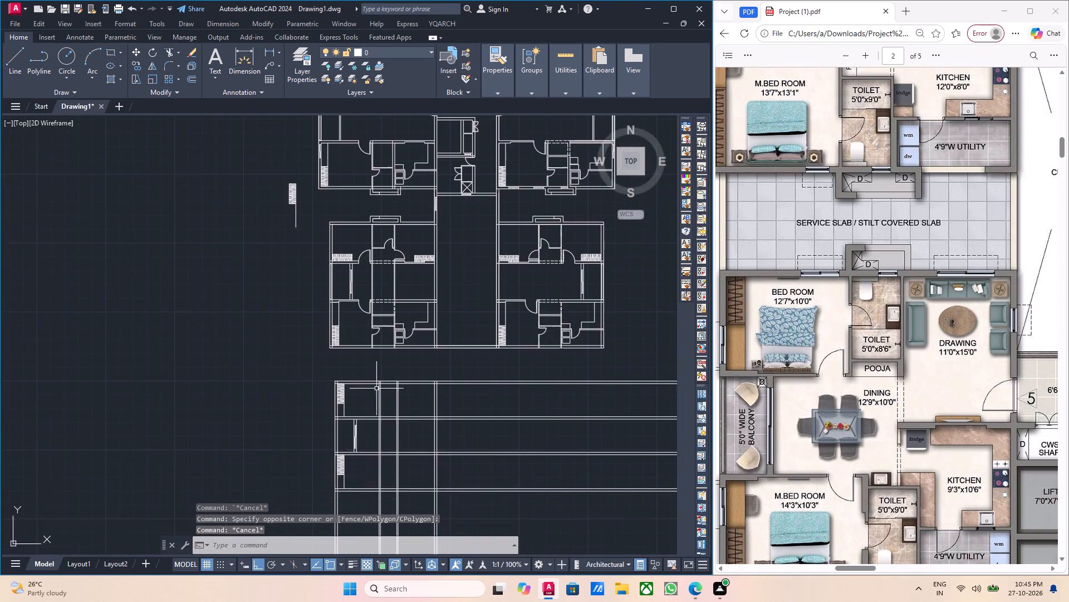
scroll(373, 383, up, 5)
click(448, 396)
click(437, 362)
scroll(478, 420, down, 1)
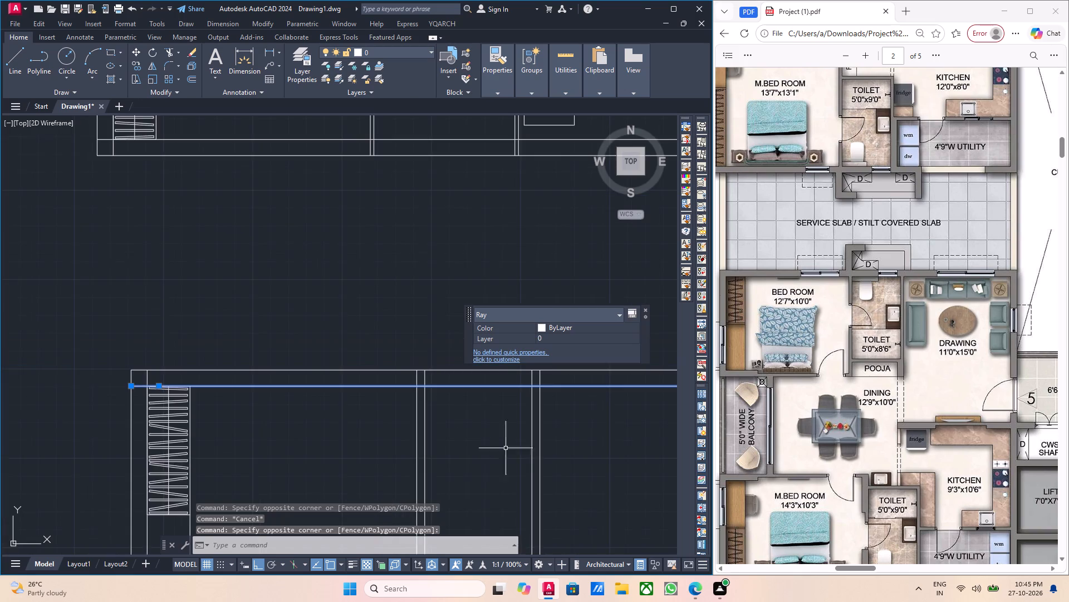
middle_drag(509, 462, 467, 440)
key(o)
key(Return)
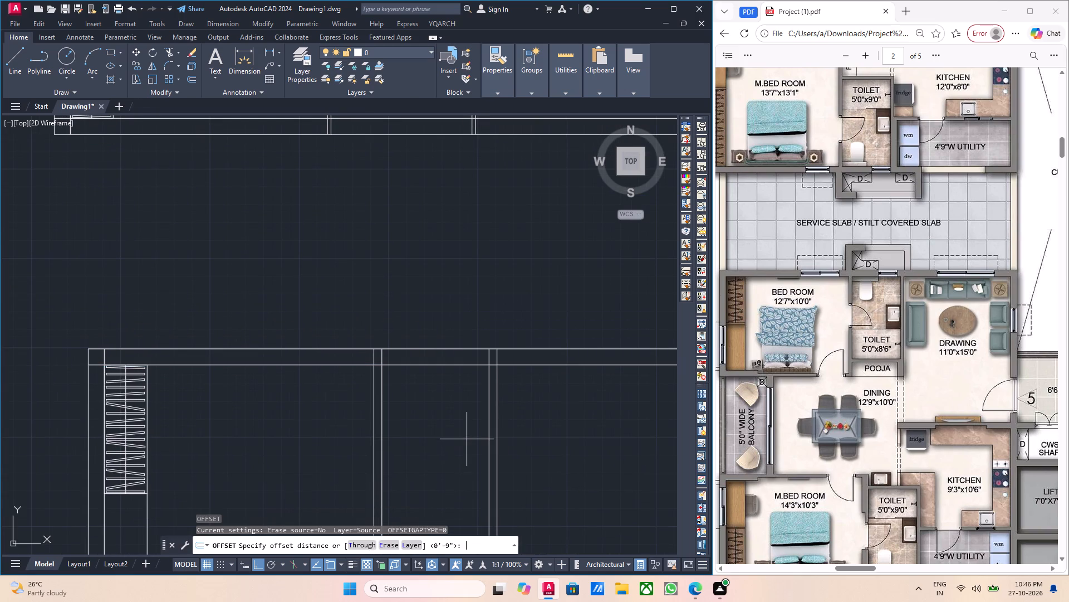
click(384, 368)
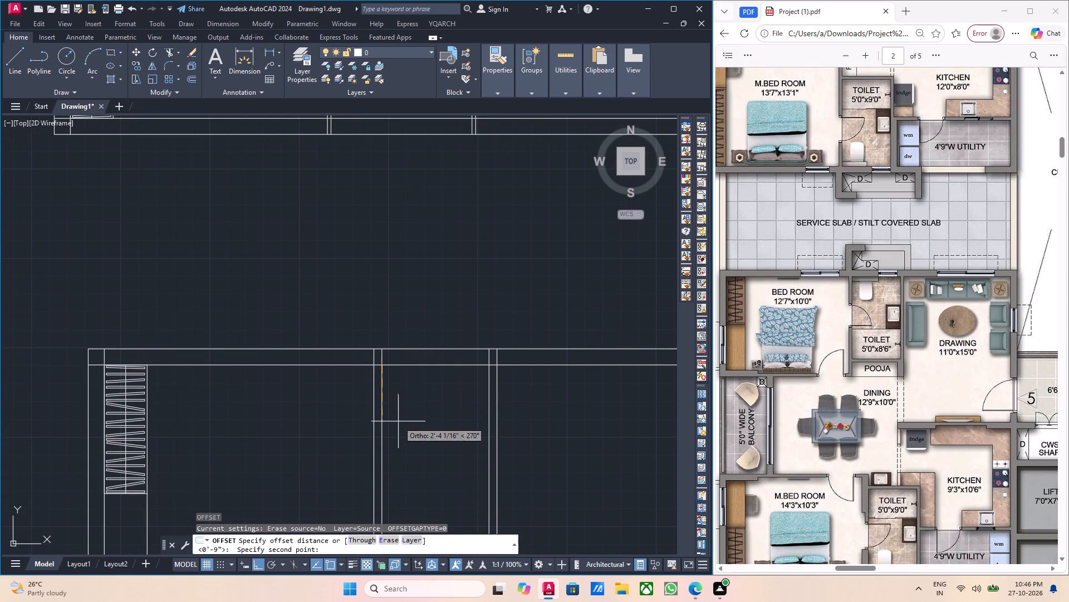
text(8')
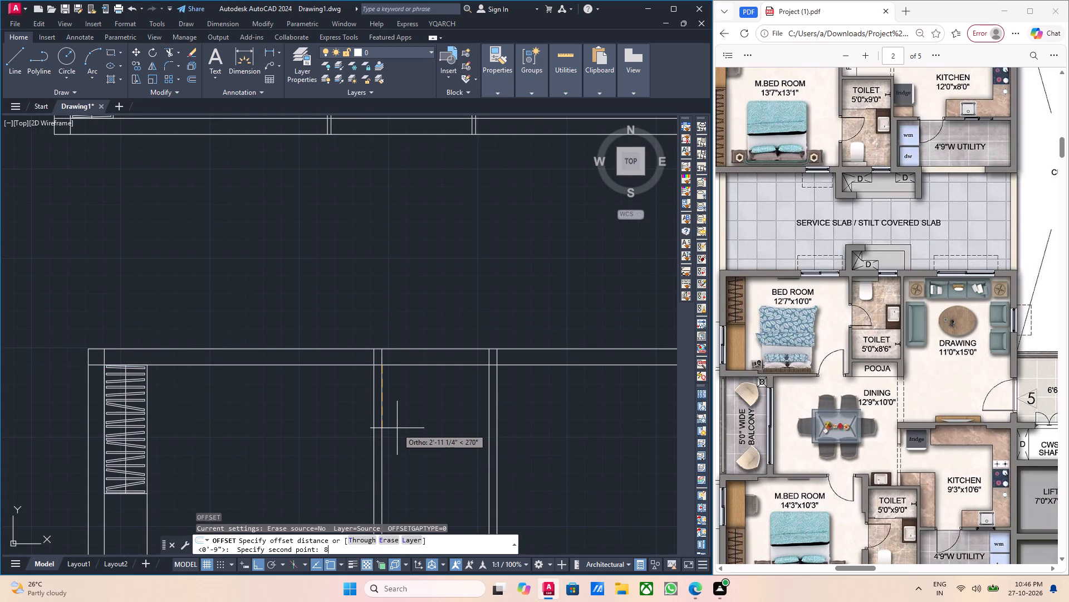
key(6)
key(Return)
scroll(402, 417, down, 1)
middle_drag(406, 428, 404, 405)
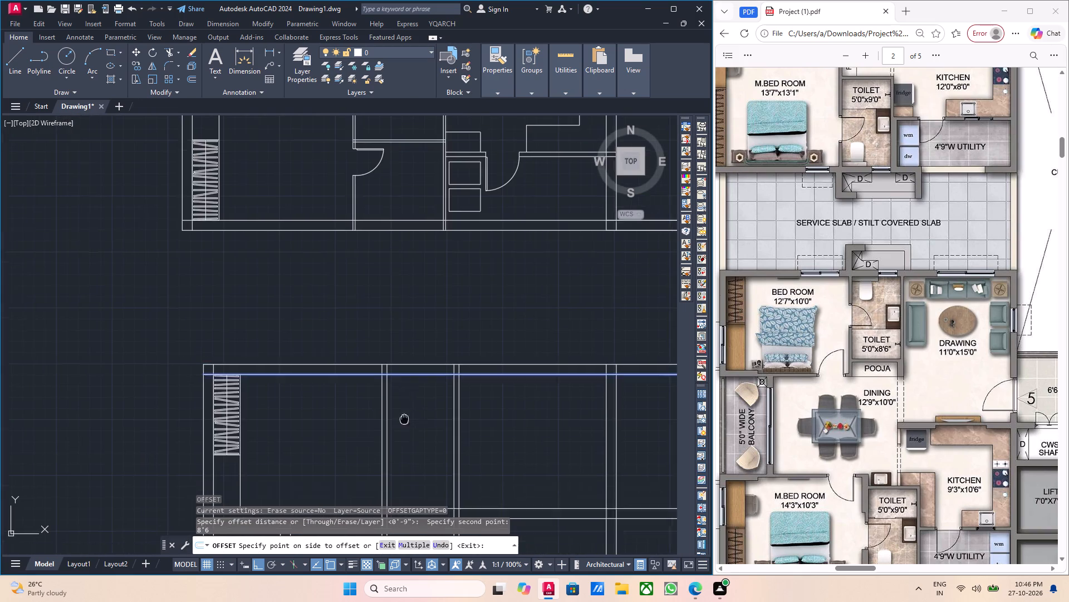
middle_drag(404, 405, 408, 307)
click(433, 316)
key(Escape)
scroll(296, 374, up, 2)
middle_drag(238, 404, 241, 404)
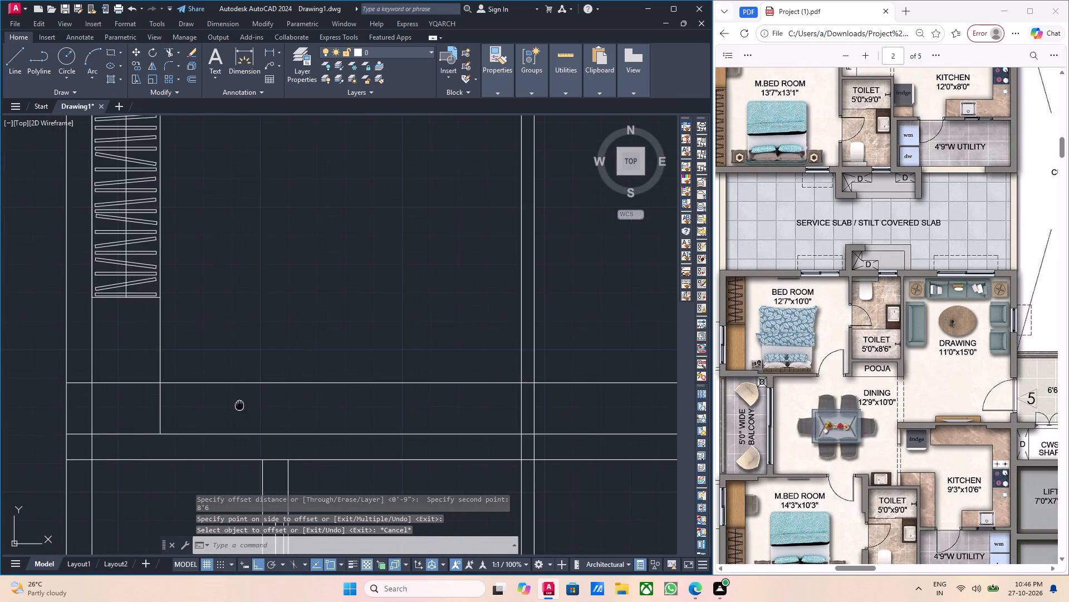
Trim the toilet's lower wall line inside the bedroom-side wall and delete its leftover piece across the bedroom.
middle_drag(241, 404, 310, 398)
text(tr)
key(Return)
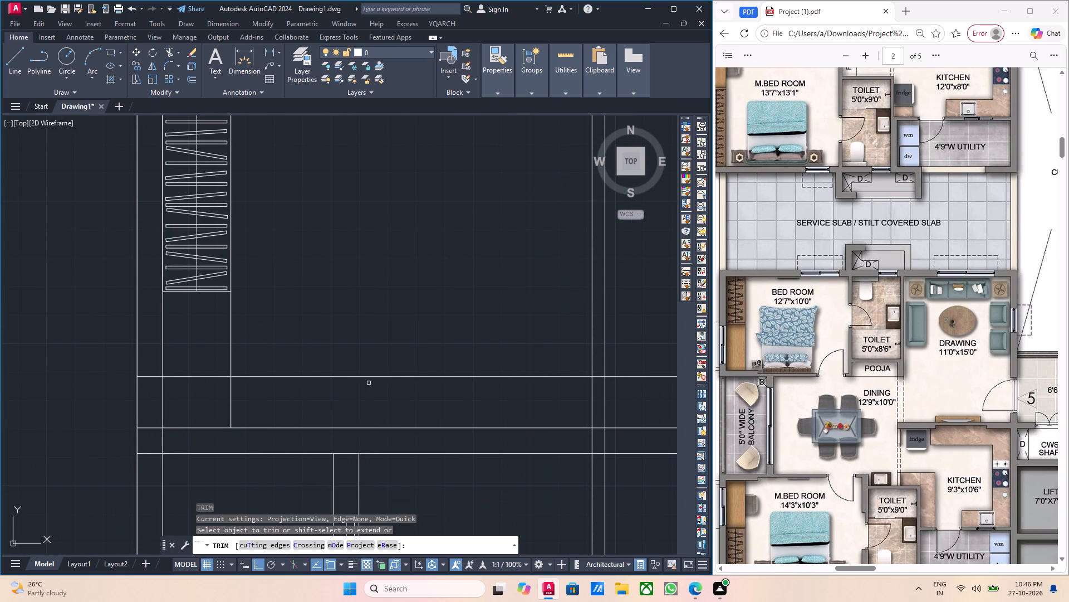
click(595, 377)
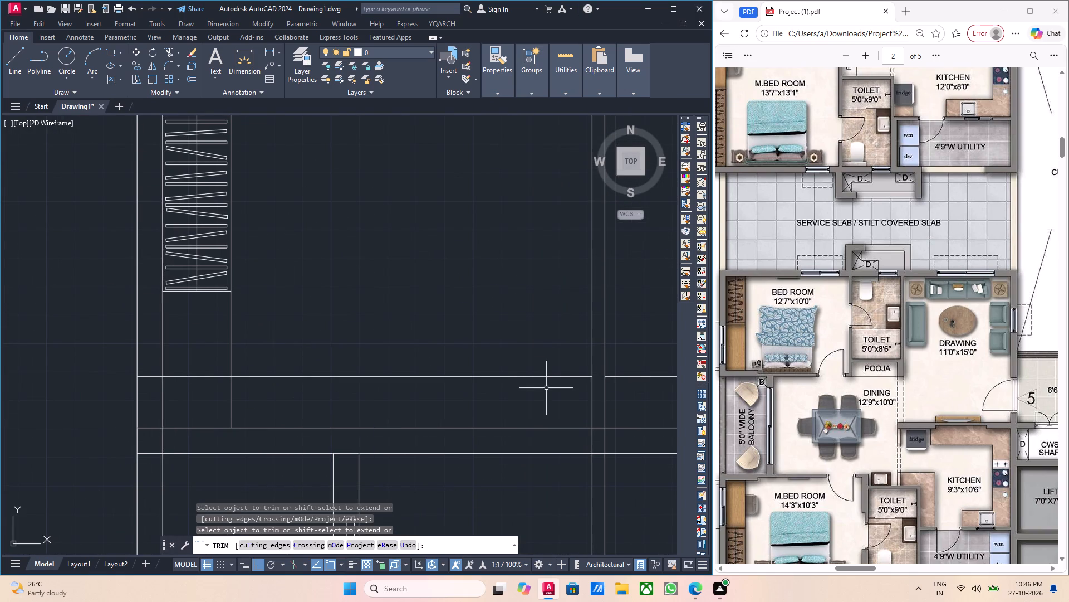
key(Escape)
drag(543, 391, 529, 382)
click(501, 361)
key(Delete)
Trim the toilet's lower wall line inside the drawing-room-side wall and delete the ray left beyond it.
scroll(503, 367, down, 1)
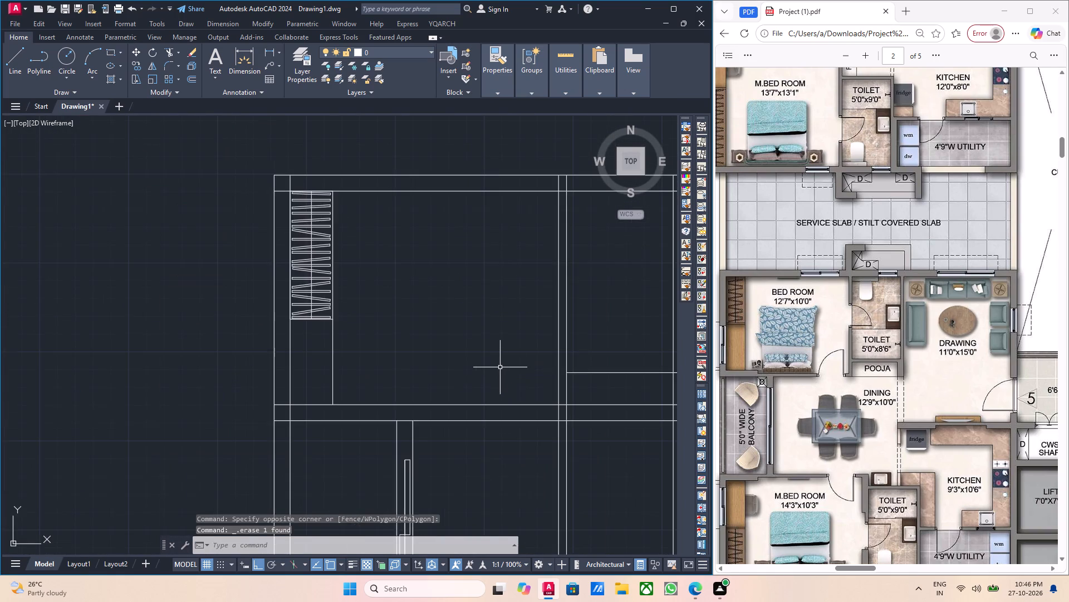
middle_drag(527, 372, 316, 368)
middle_drag(502, 375, 464, 380)
text(tr)
key(Return)
scroll(435, 375, up, 2)
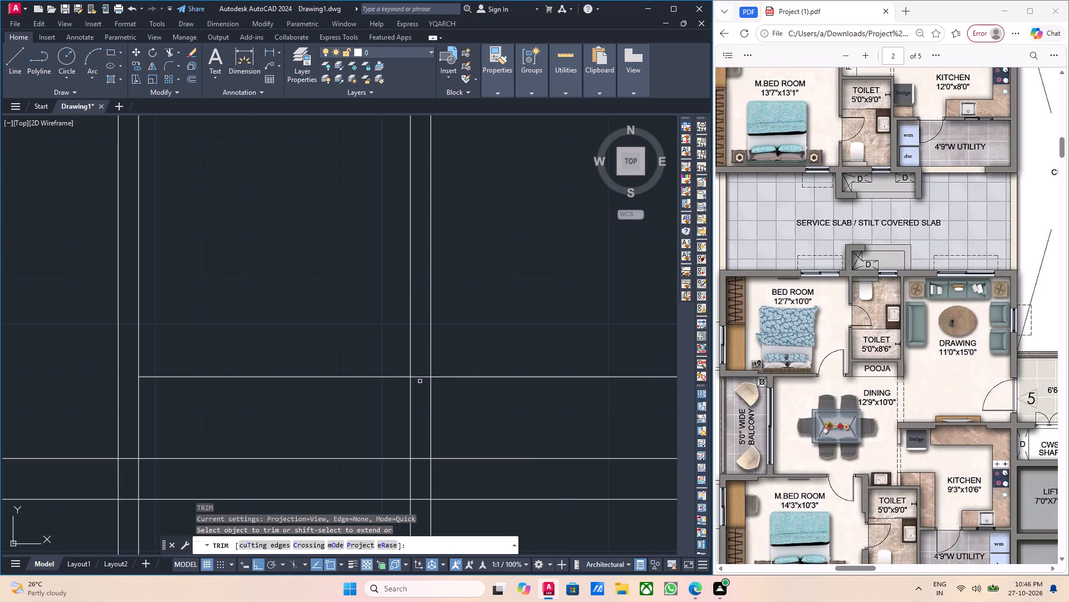
click(420, 381)
click(420, 374)
key(Escape)
drag(523, 407, 516, 390)
click(501, 365)
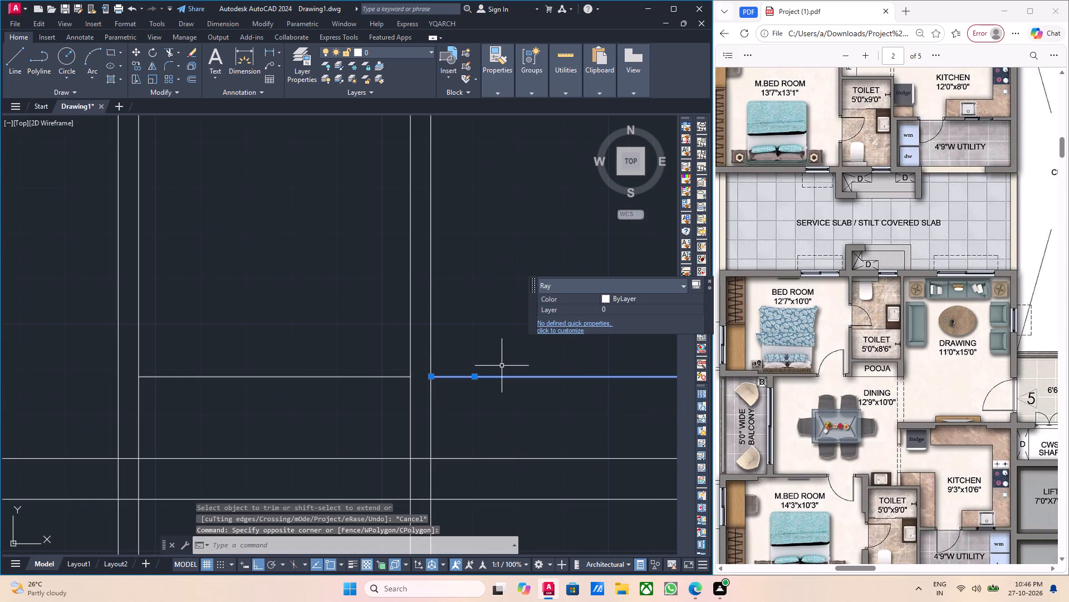
key(Delete)
Offset the toilet's lower wall line 4.5" downward to form the wall thickness.
middle_drag(473, 366, 478, 367)
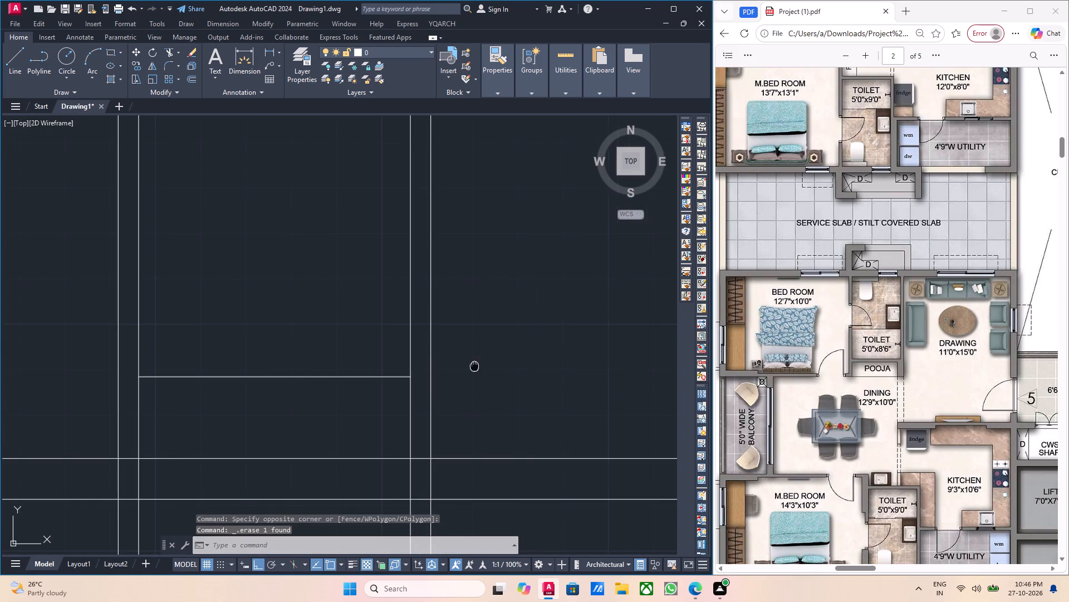
middle_drag(478, 367, 521, 368)
scroll(383, 373, down, 2)
middle_drag(361, 391, 409, 392)
middle_drag(400, 386, 423, 371)
middle_drag(423, 376, 420, 363)
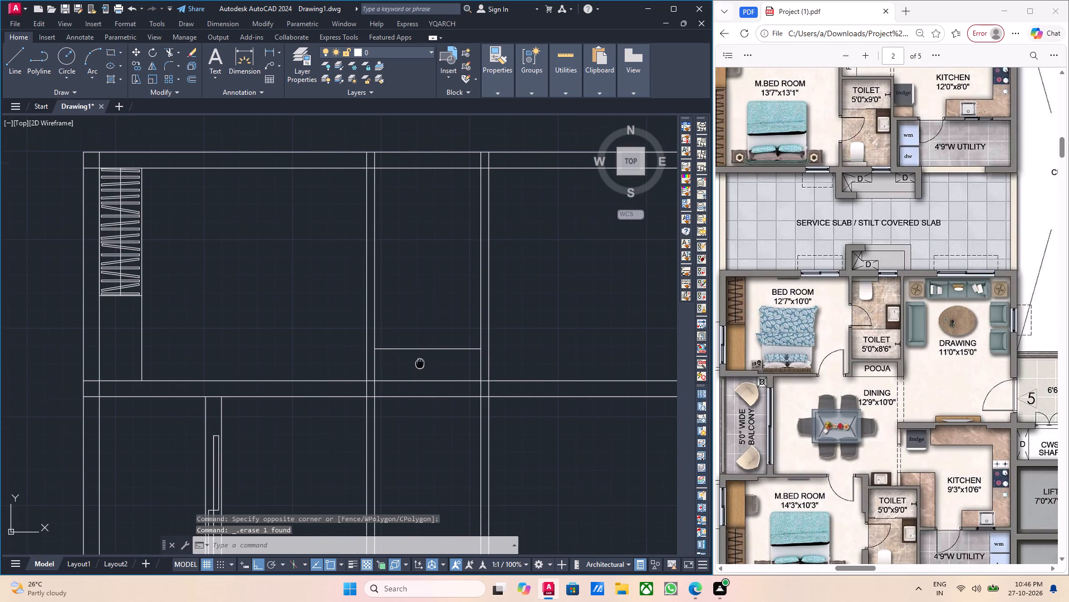
middle_drag(420, 363, 419, 363)
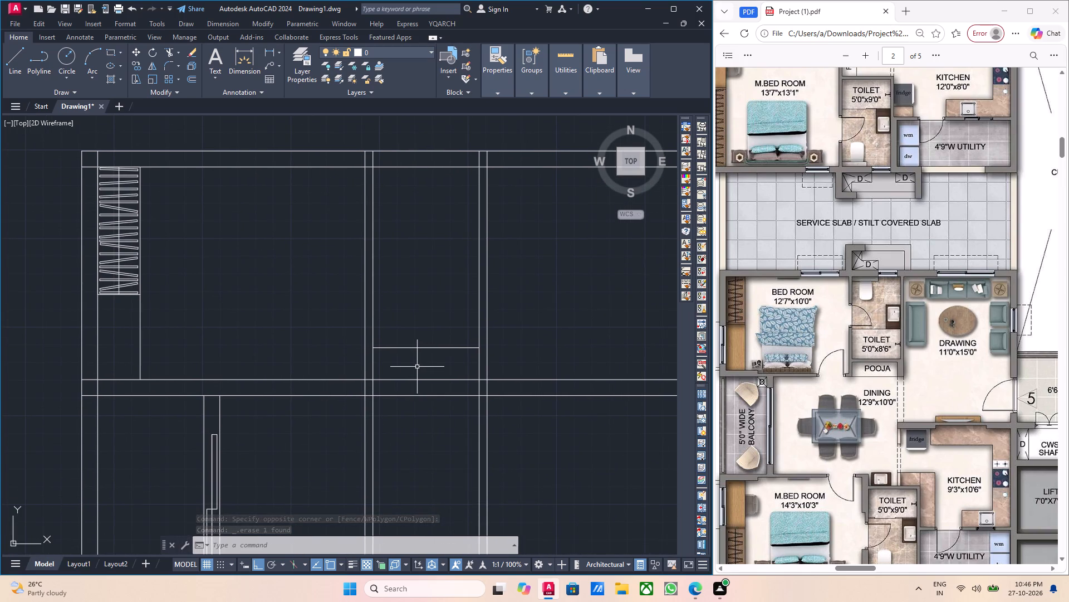
middle_drag(403, 367, 413, 377)
scroll(434, 365, up, 2)
drag(449, 365, 443, 357)
click(426, 341)
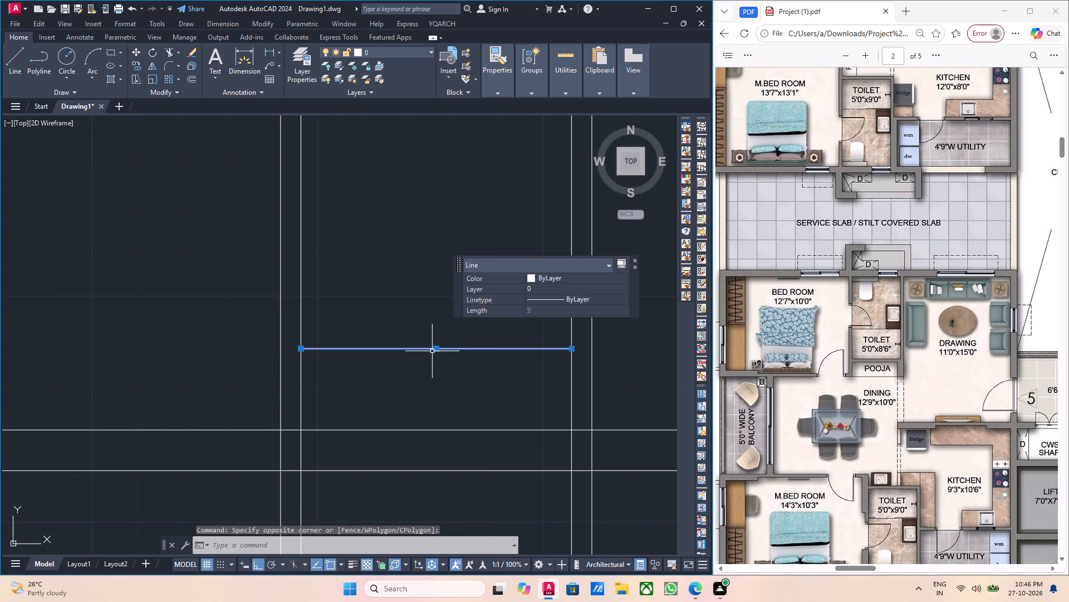
key(o)
key(Return)
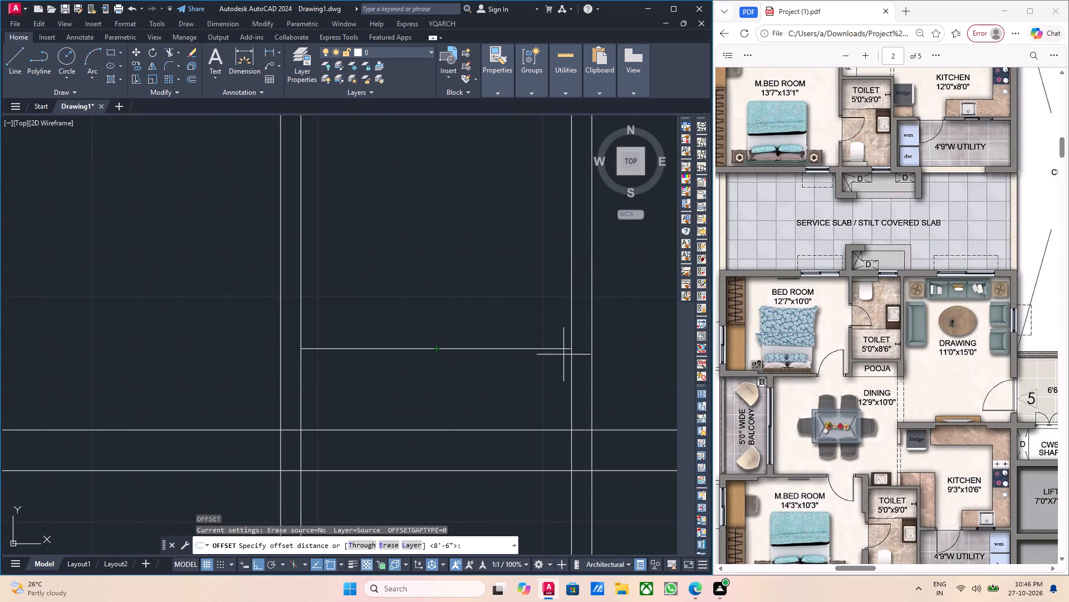
click(568, 350)
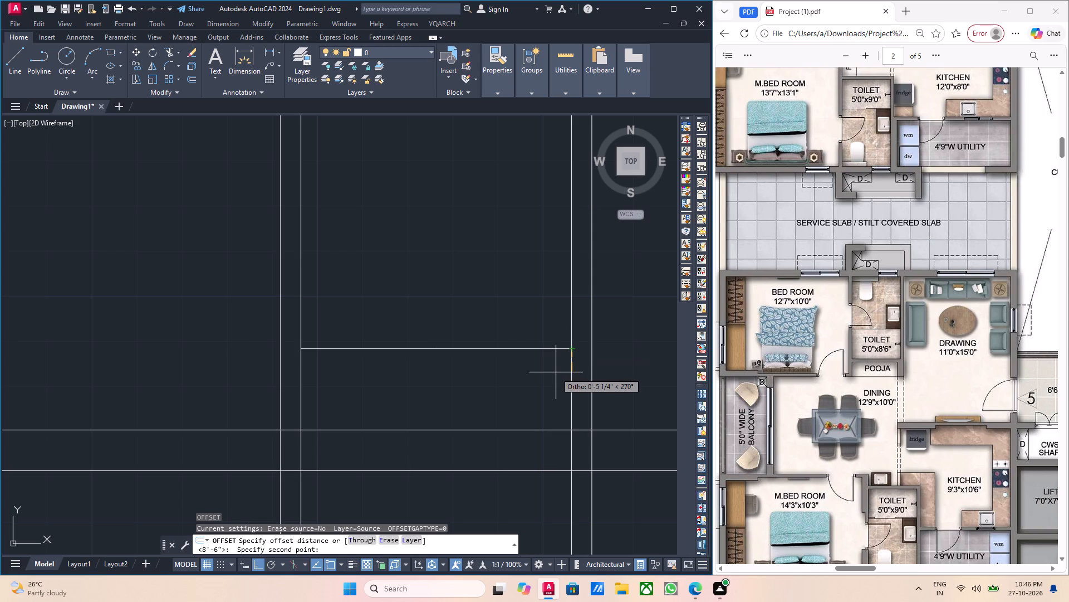
text(4.5)
key(Return)
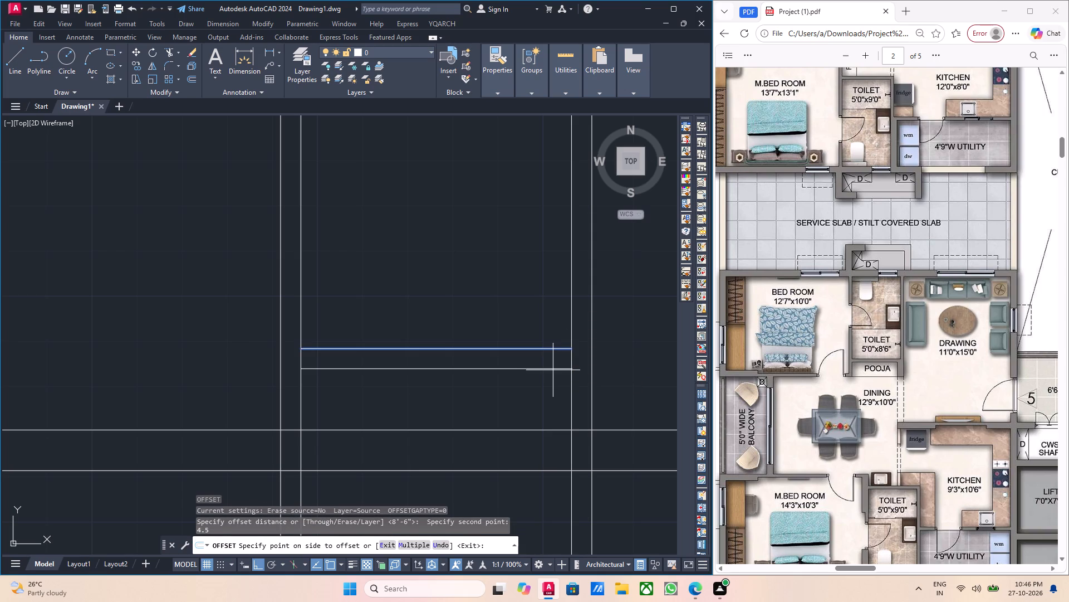
click(552, 370)
key(Escape)
Trim the upper line of the bedroom's lower wall between the toilet's two side walls, below the toilet.
scroll(420, 382, down, 2)
middle_drag(423, 383, 419, 378)
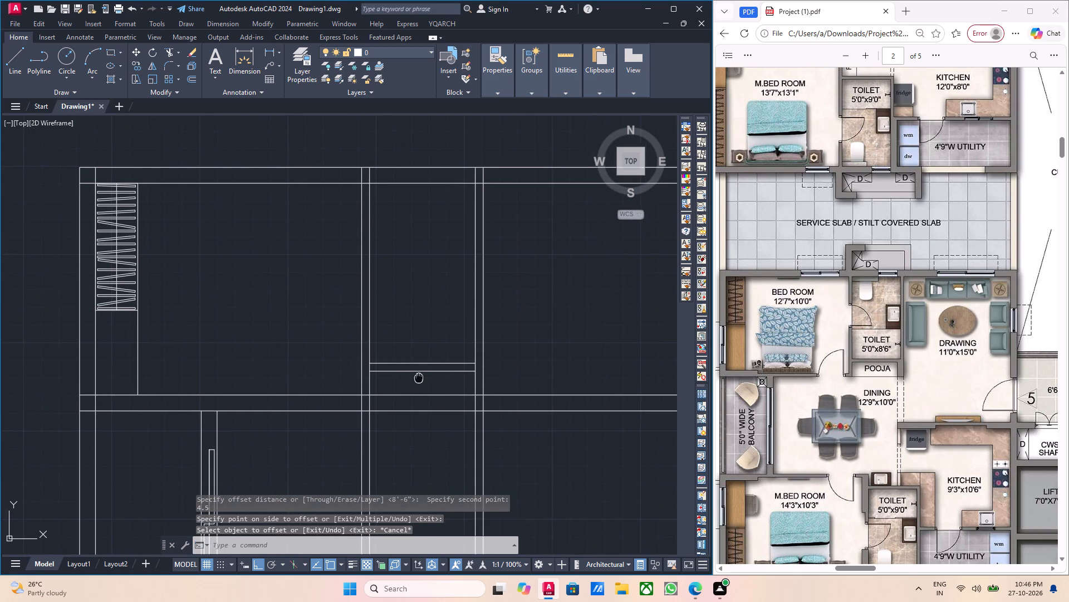
middle_drag(419, 378, 418, 377)
scroll(427, 392, up, 1)
text(tr)
key(Return)
scroll(427, 392, up, 2)
drag(423, 420, 417, 412)
click(399, 392)
scroll(401, 394, down, 4)
key(Escape)
Offset the upper line of the toilet's lower wall 3' upward inside the toilet.
middle_drag(375, 395, 419, 403)
scroll(425, 403, up, 1)
middle_click(430, 403)
middle_click(435, 397)
scroll(435, 400, down, 1)
scroll(435, 395, up, 4)
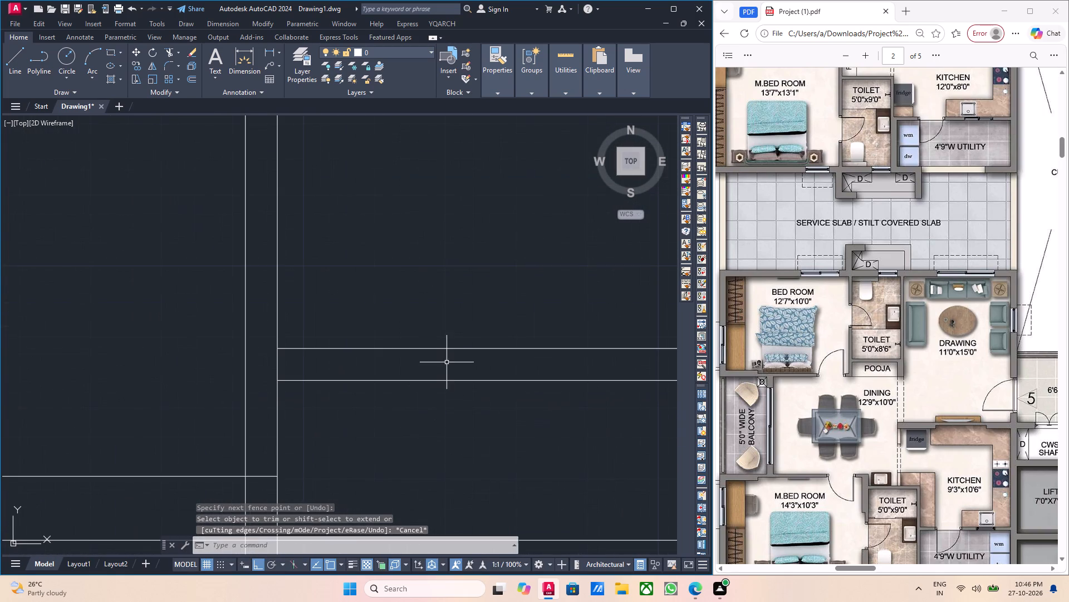
click(447, 362)
click(425, 341)
key(o)
key(Return)
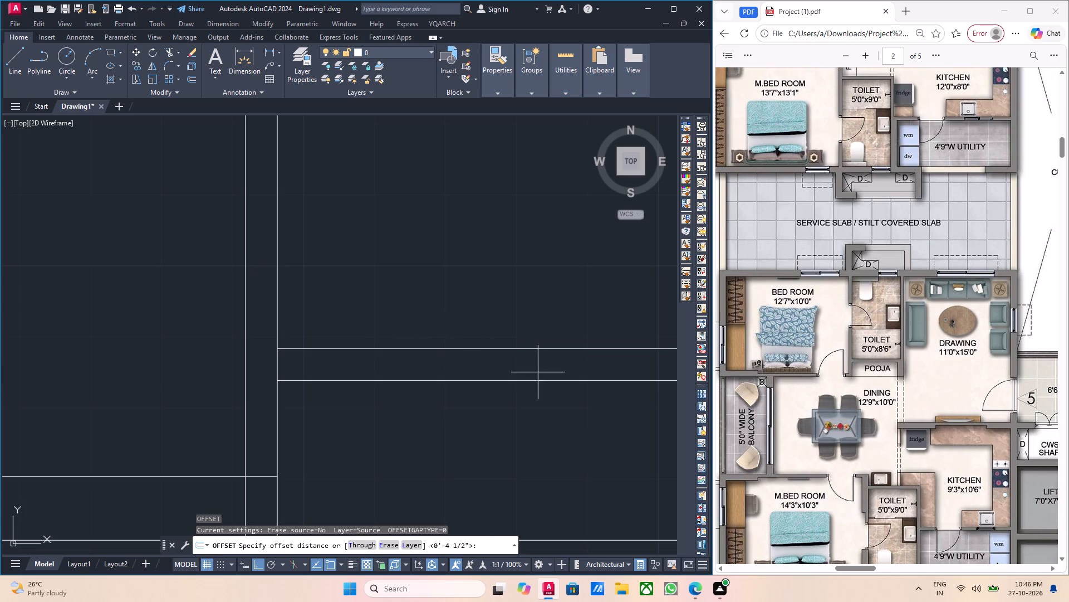
scroll(450, 367, down, 1)
middle_drag(563, 375, 471, 375)
click(517, 353)
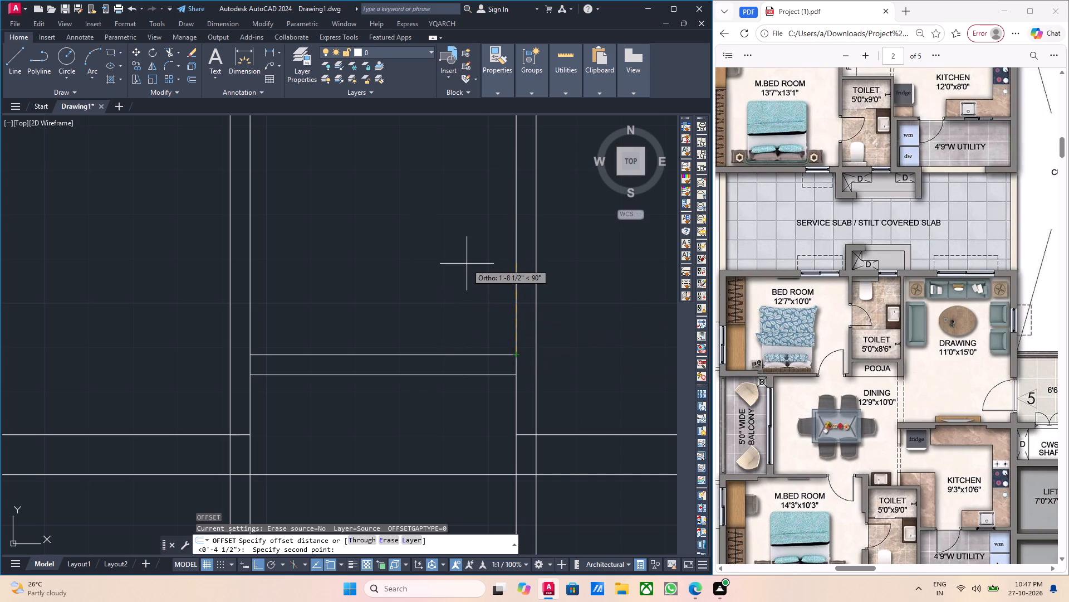
text(3')
key(Return)
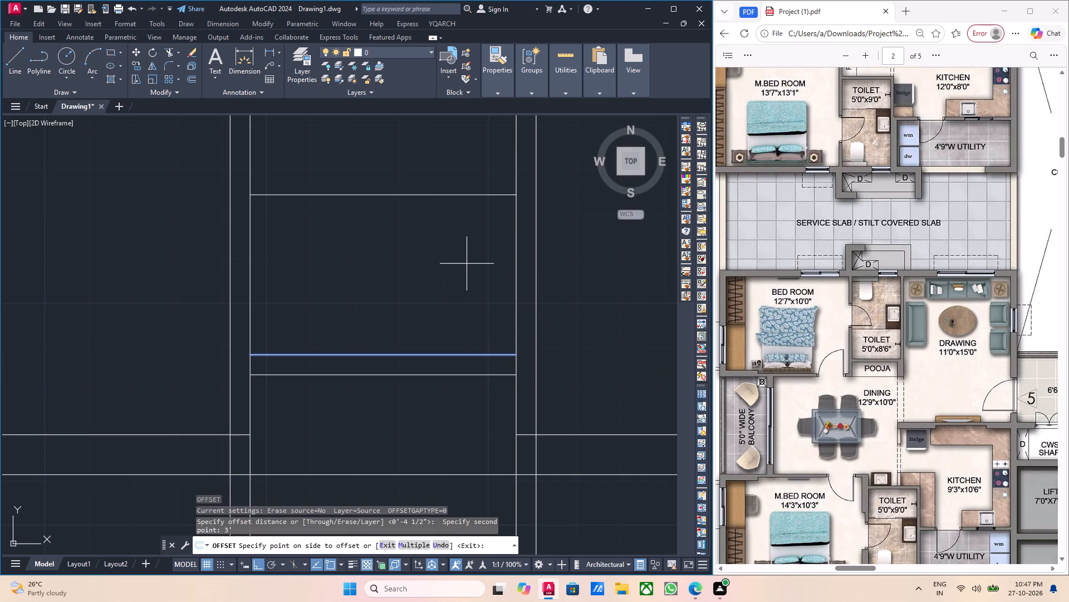
scroll(467, 279, down, 1)
middle_drag(457, 283, 445, 352)
click(440, 344)
scroll(425, 341, down, 1)
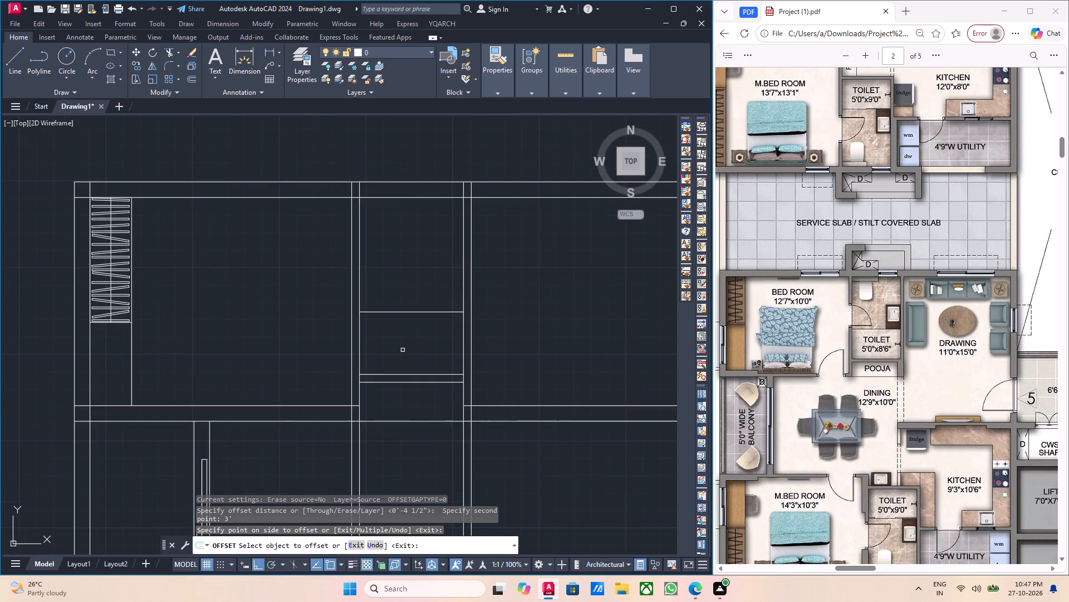
middle_drag(425, 343, 397, 370)
key(Escape)
middle_drag(406, 366, 381, 380)
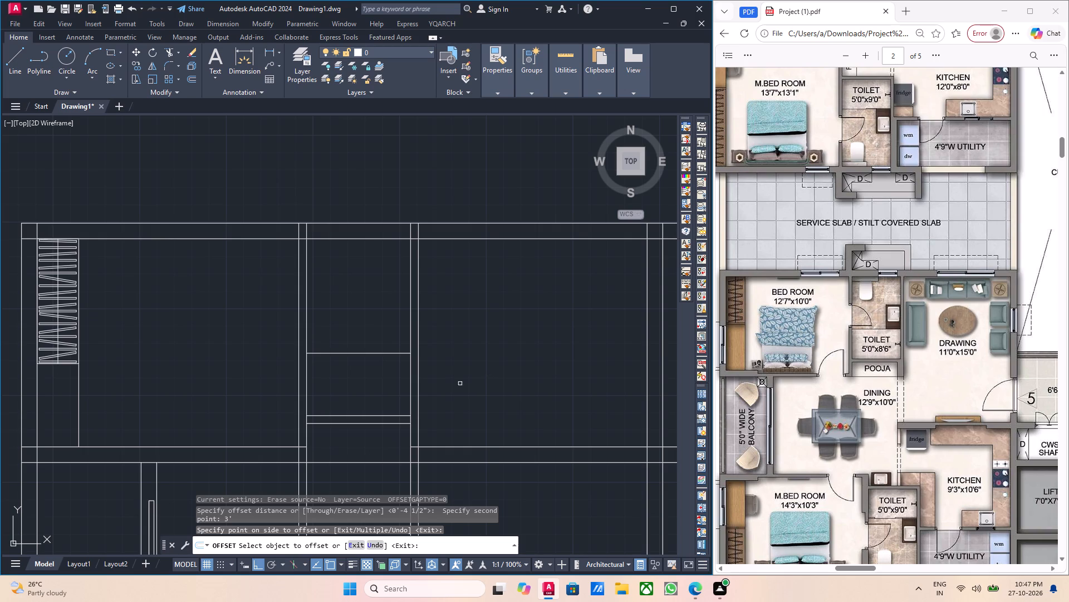
key(Escape)
Trim both lines of the toilet's bedroom-side wall where they cross the flat's top wall.
middle_drag(411, 405, 408, 438)
middle_drag(388, 343, 392, 363)
scroll(292, 292, up, 1)
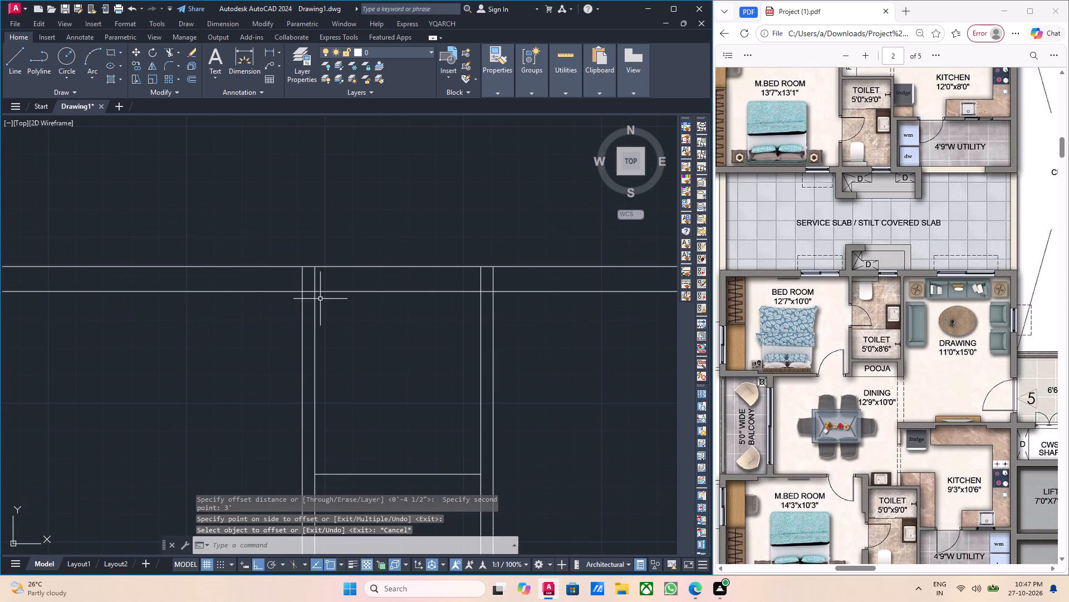
scroll(320, 299, up, 1)
middle_drag(323, 299, 328, 319)
middle_drag(326, 304, 324, 326)
scroll(332, 319, up, 2)
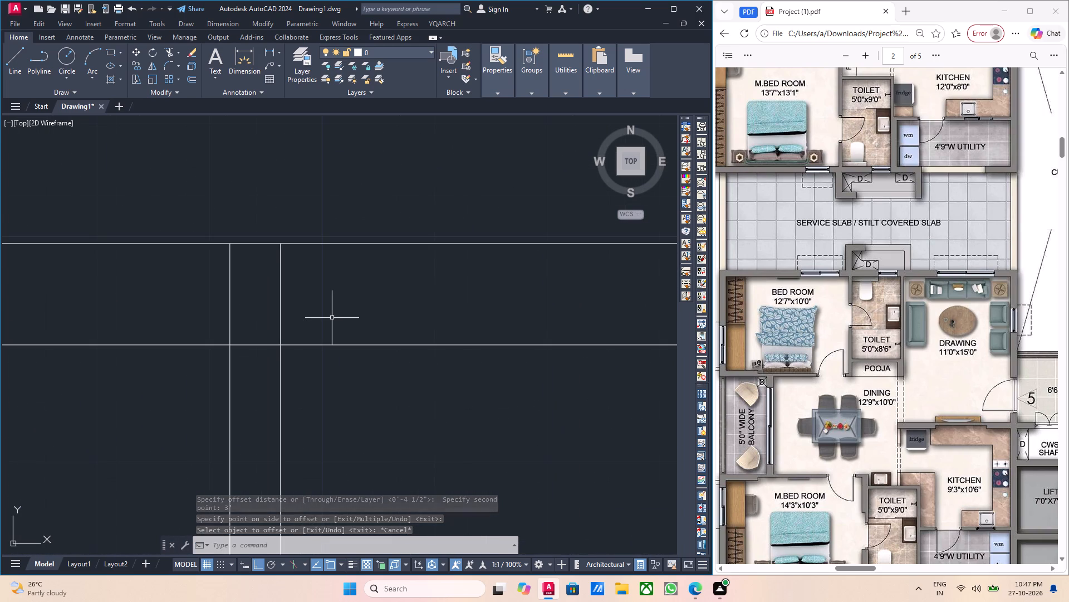
text(tr)
key(Return)
scroll(299, 288, up, 1)
drag(324, 314, 183, 314)
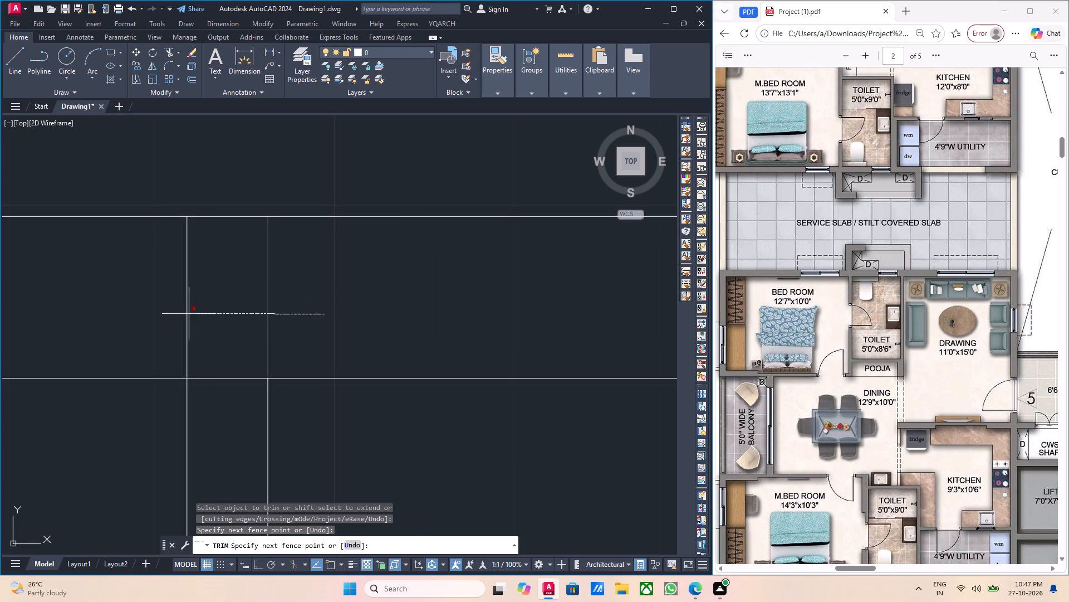
drag(183, 314, 158, 314)
Trim both lines of the toilet's drawing-room-side wall where they cross the flat's top wall.
scroll(174, 313, down, 3)
middle_drag(383, 334, 260, 303)
scroll(404, 277, up, 2)
drag(377, 281, 323, 281)
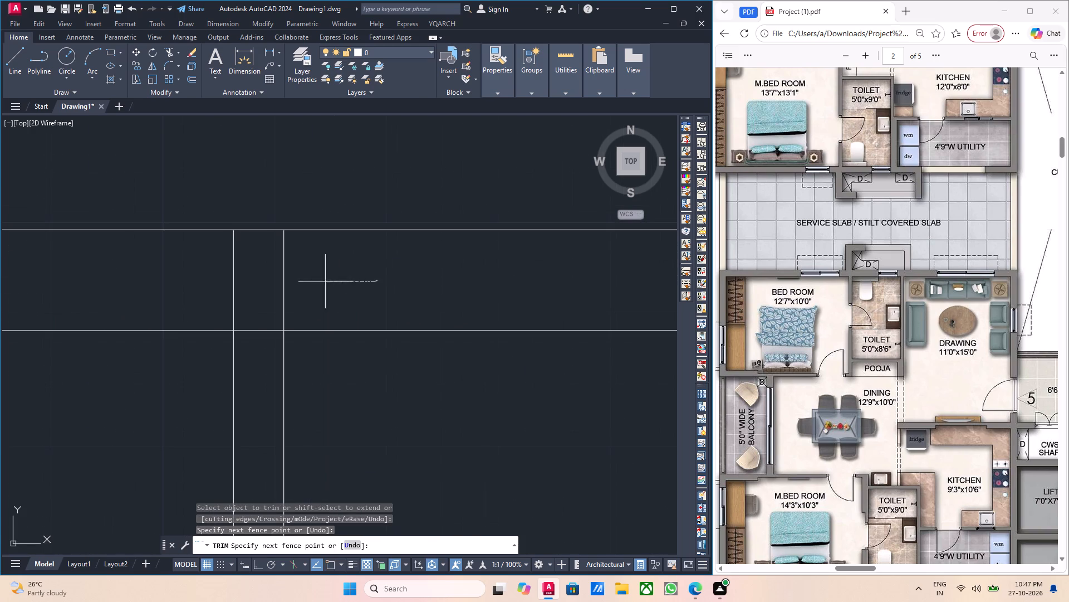
drag(323, 281, 210, 281)
scroll(220, 282, down, 5)
middle_drag(393, 326, 371, 358)
scroll(378, 312, down, 1)
key(Escape)
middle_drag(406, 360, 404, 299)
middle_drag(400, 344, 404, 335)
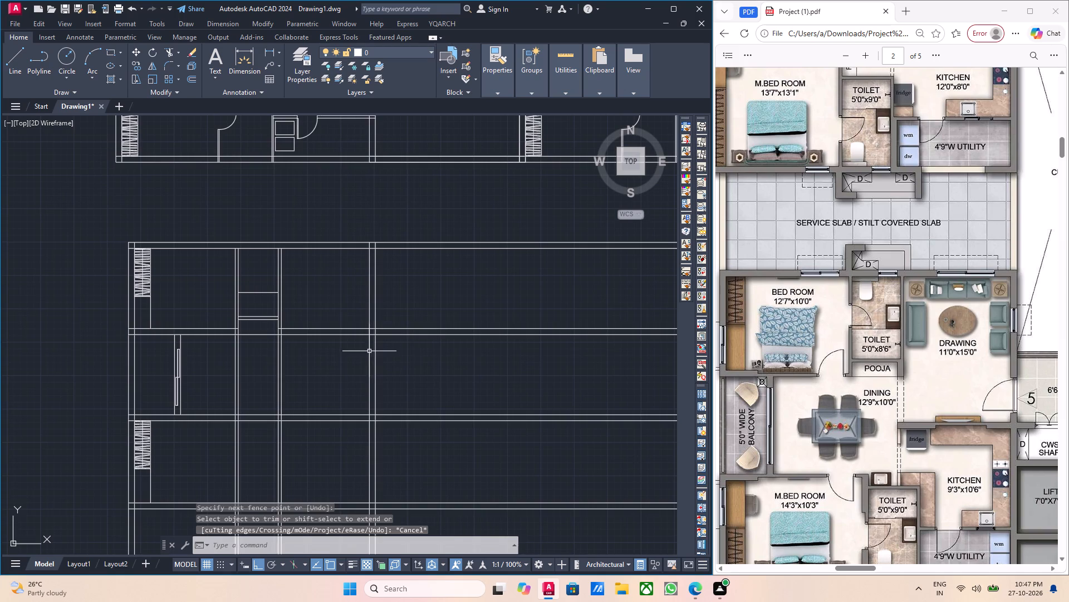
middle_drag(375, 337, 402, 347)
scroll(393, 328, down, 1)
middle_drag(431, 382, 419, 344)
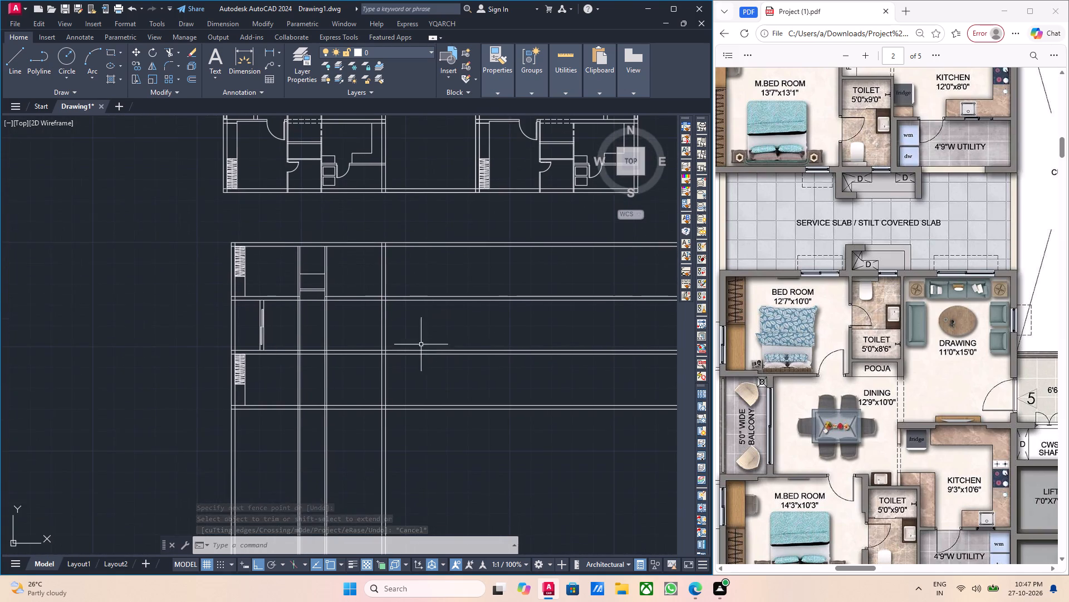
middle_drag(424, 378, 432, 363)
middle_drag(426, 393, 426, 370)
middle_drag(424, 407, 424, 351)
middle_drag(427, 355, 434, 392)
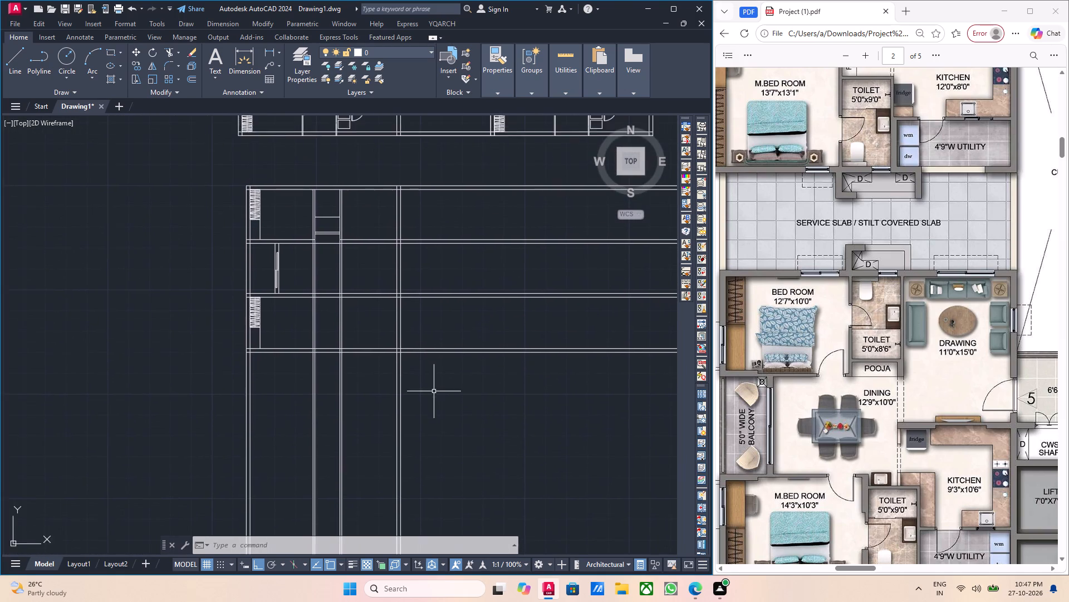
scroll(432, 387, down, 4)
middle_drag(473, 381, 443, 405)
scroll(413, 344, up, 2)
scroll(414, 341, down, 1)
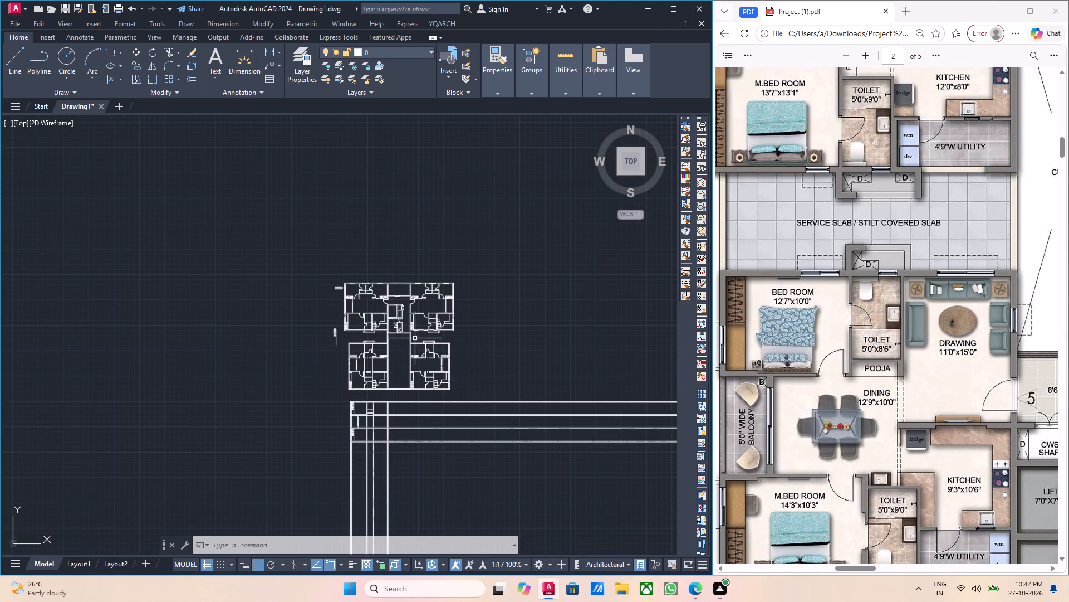
Save the drawing in Documents under the file name chandhu.
key(ctrl+s)
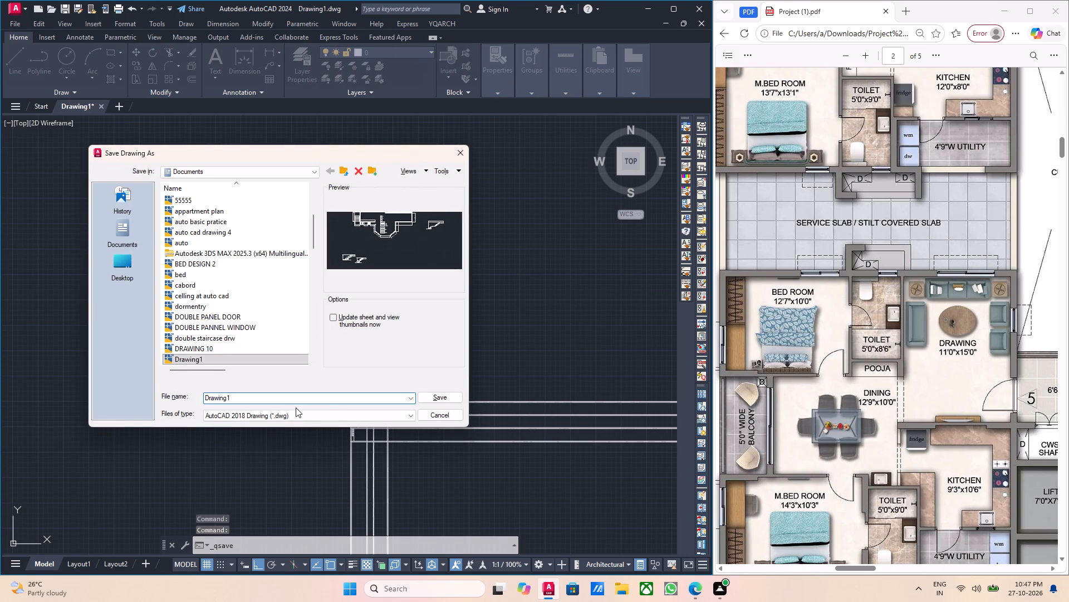
click(256, 401)
key(BackSpace)
key(BackSpace)
key(BackSpace)
key(BackSpace)
key(BackSpace)
key(BackSpace)
key(BackSpace)
key(BackSpace)
key(BackSpace)
key(BackSpace)
key(BackSpace)
key(BackSpace)
key(BackSpace)
key(BackSpace)
key(BackSpace)
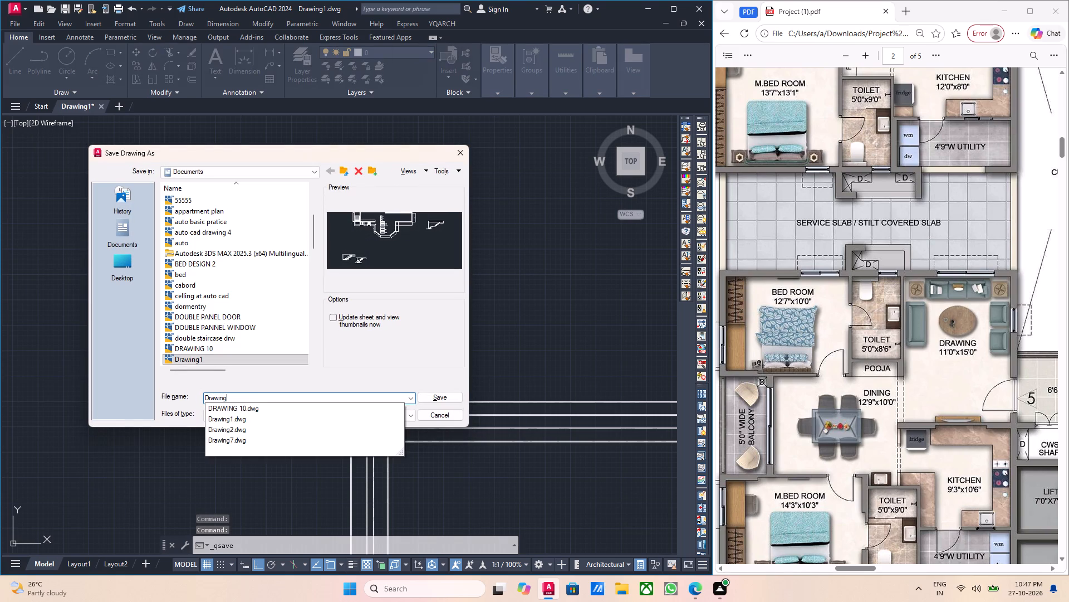
text(chandhu)
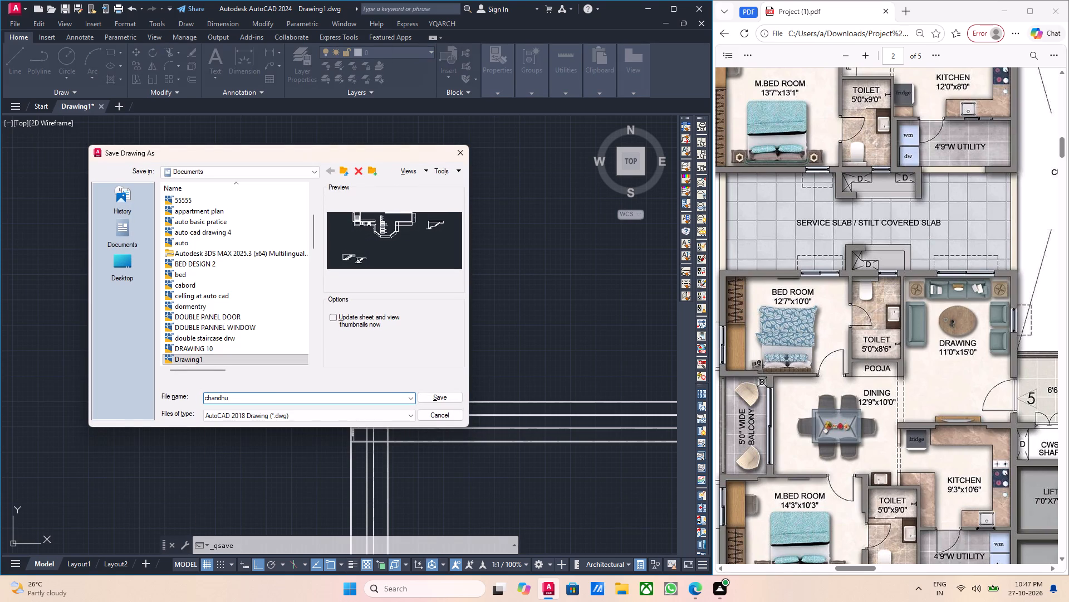
key(space)
click(442, 396)
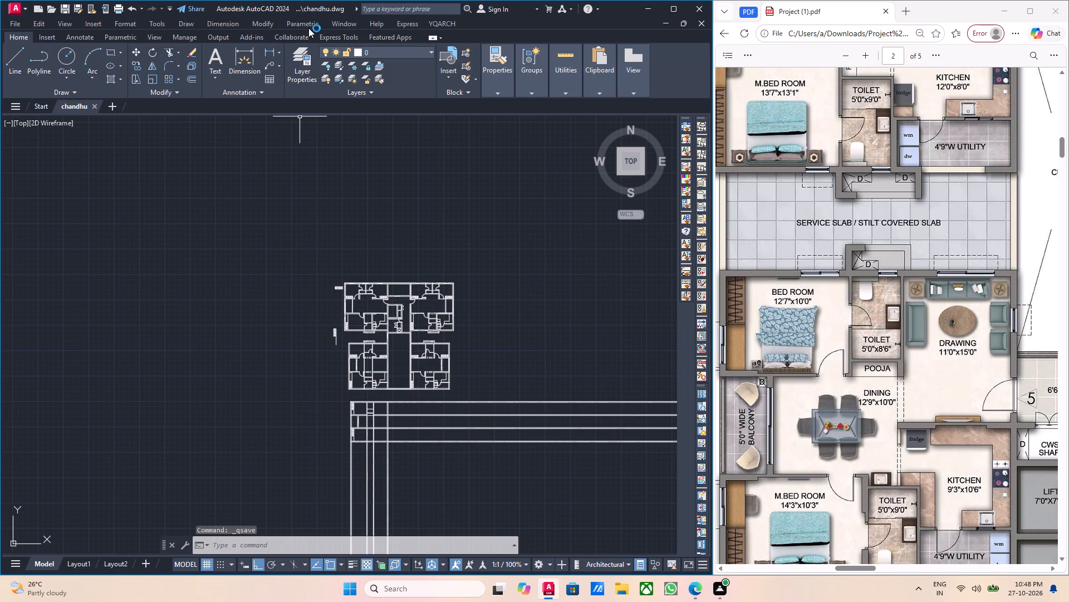
Save the drawing again, including a Save As under the same name that replaces the existing chandhu file.
scroll(322, 11, up, 1)
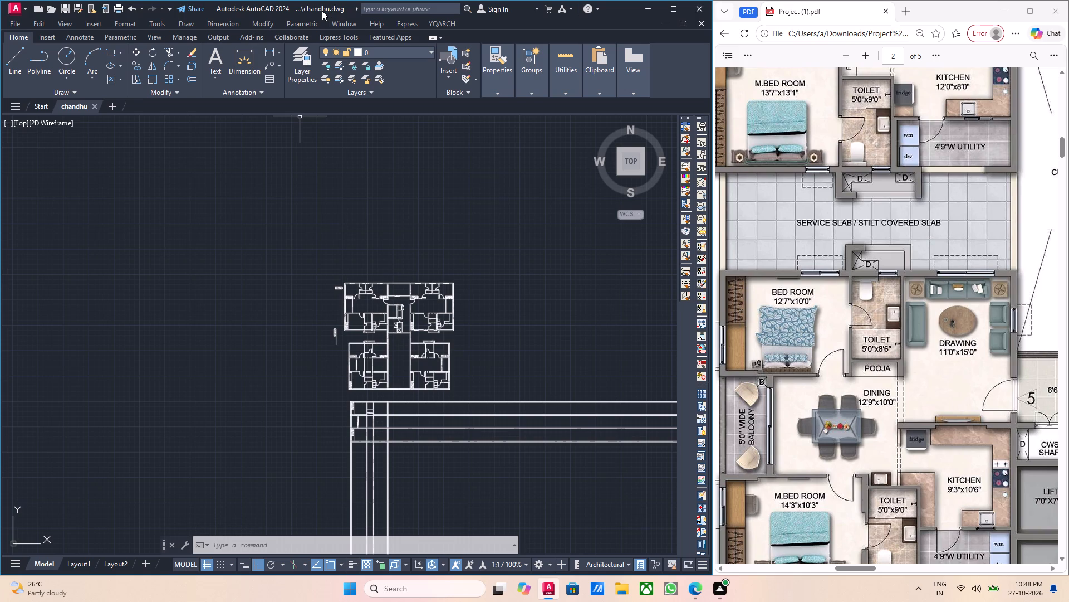
key(ctrl+s)
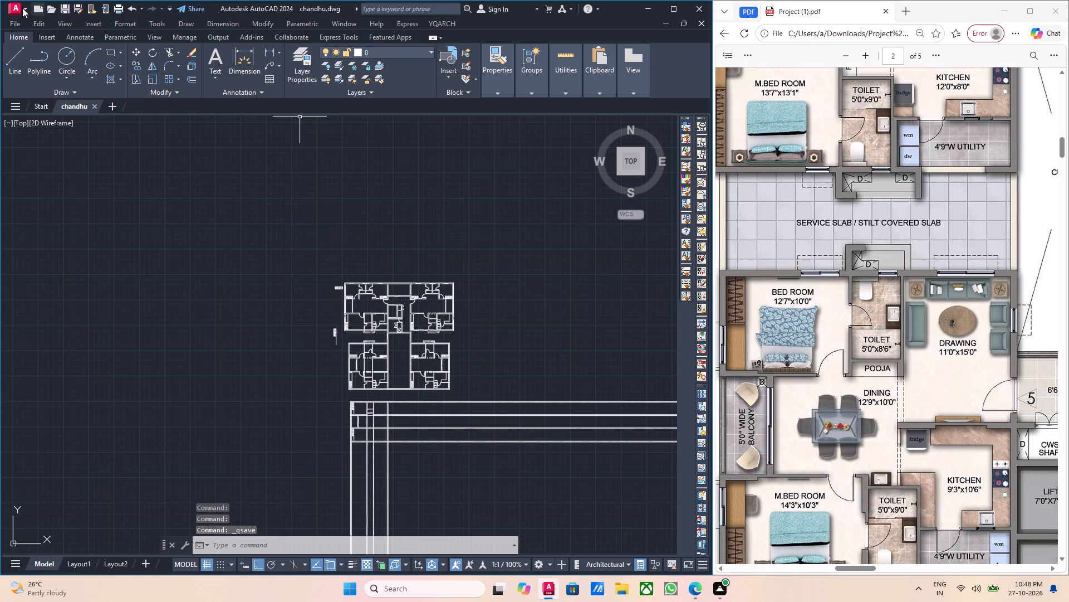
click(24, 2)
click(26, 11)
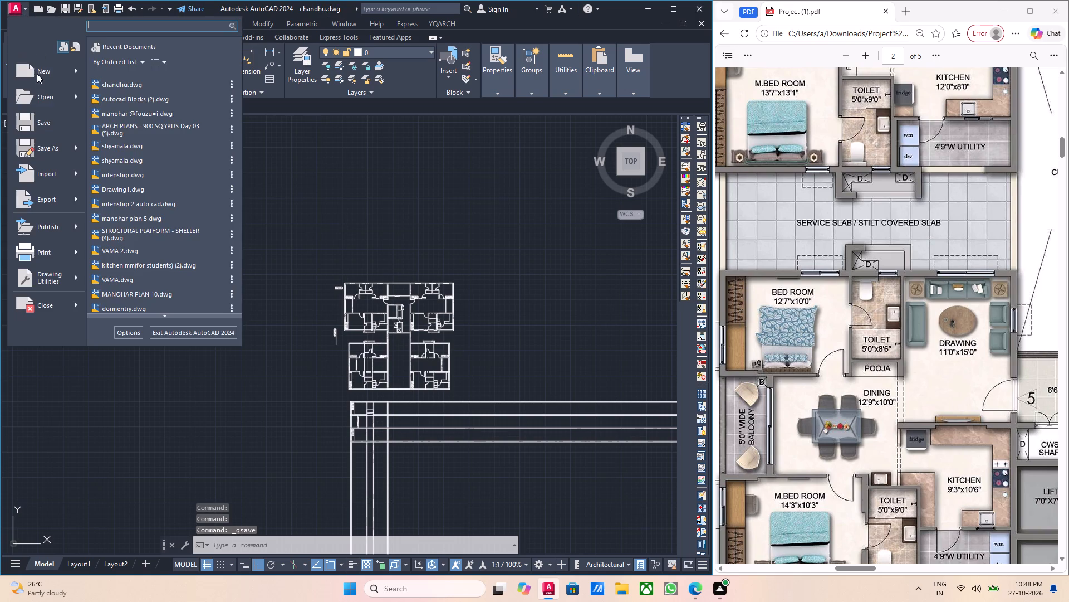
click(51, 149)
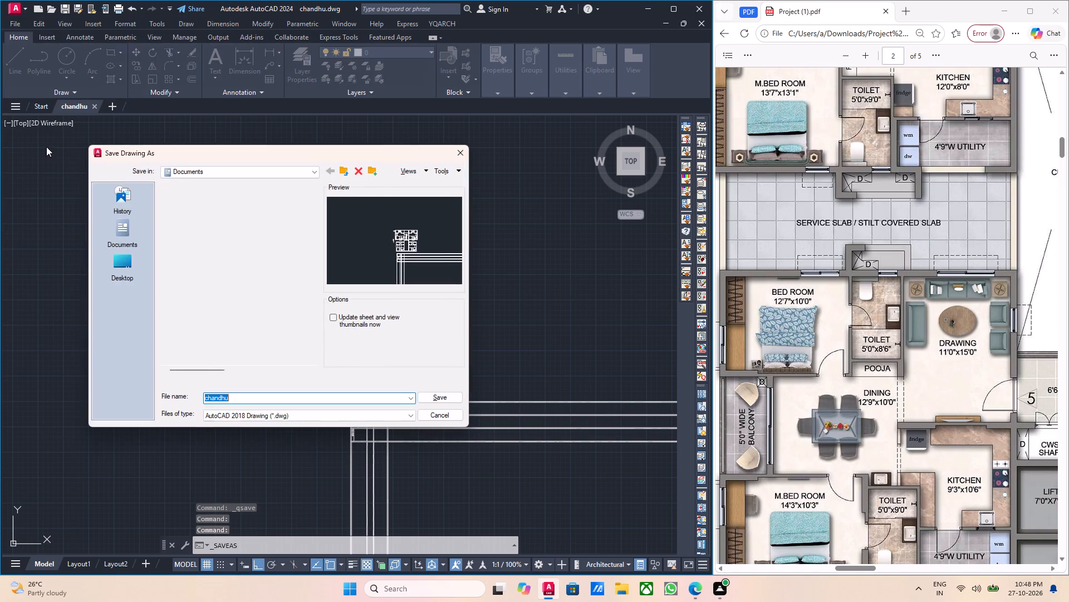
click(439, 396)
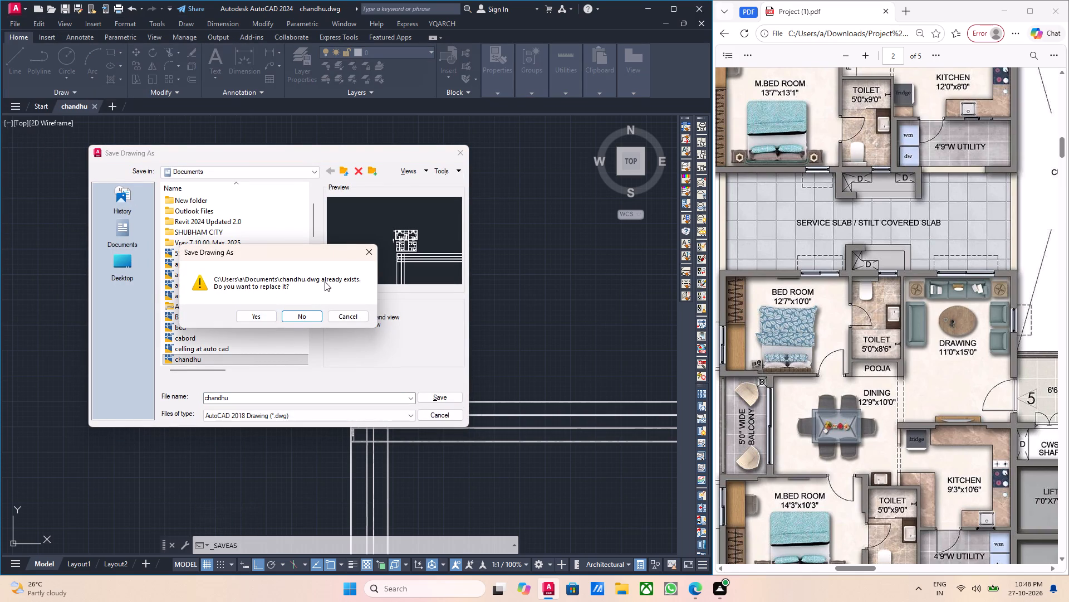
click(264, 317)
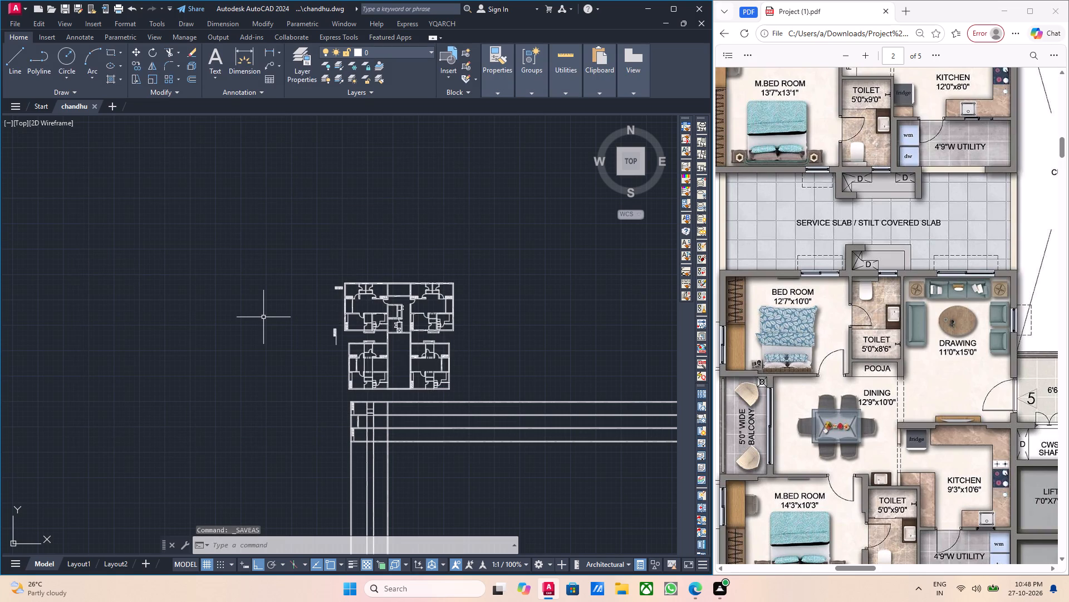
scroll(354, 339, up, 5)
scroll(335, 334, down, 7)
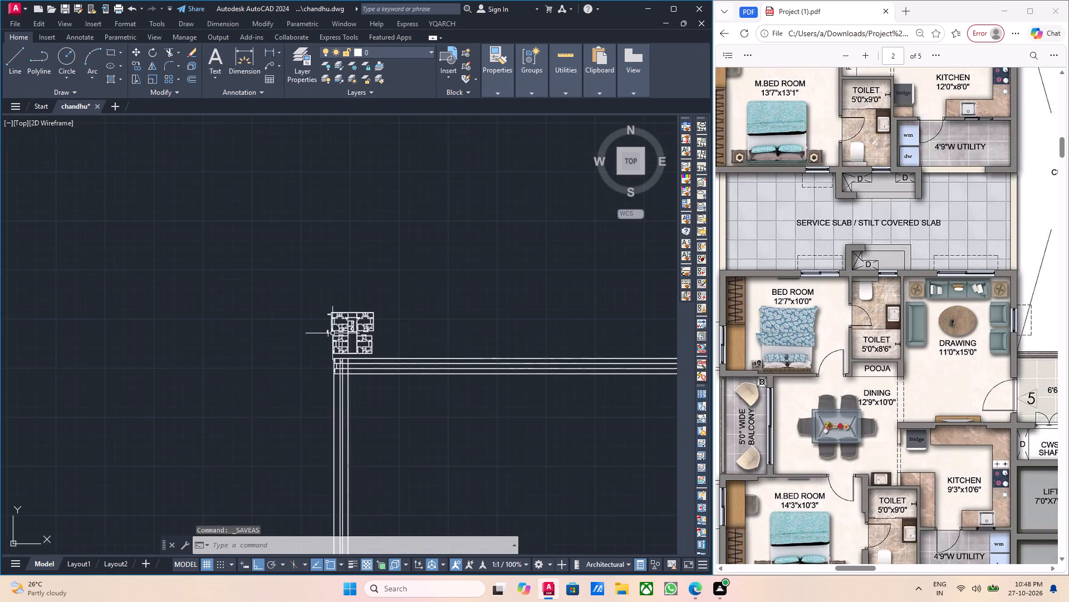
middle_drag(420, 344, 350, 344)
Minimize the AutoCAD window.
click(651, 8)
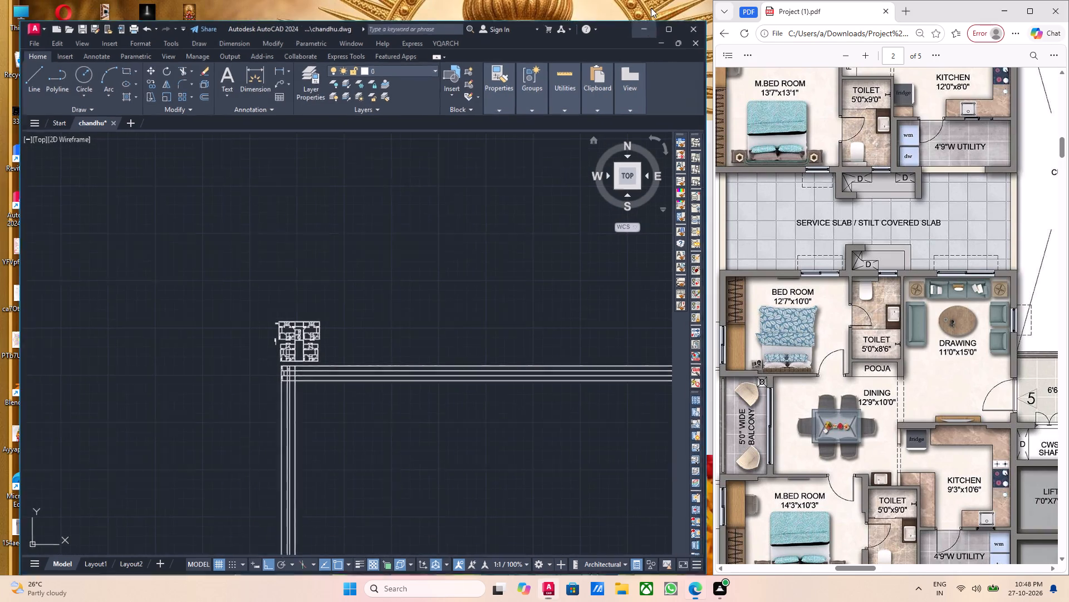